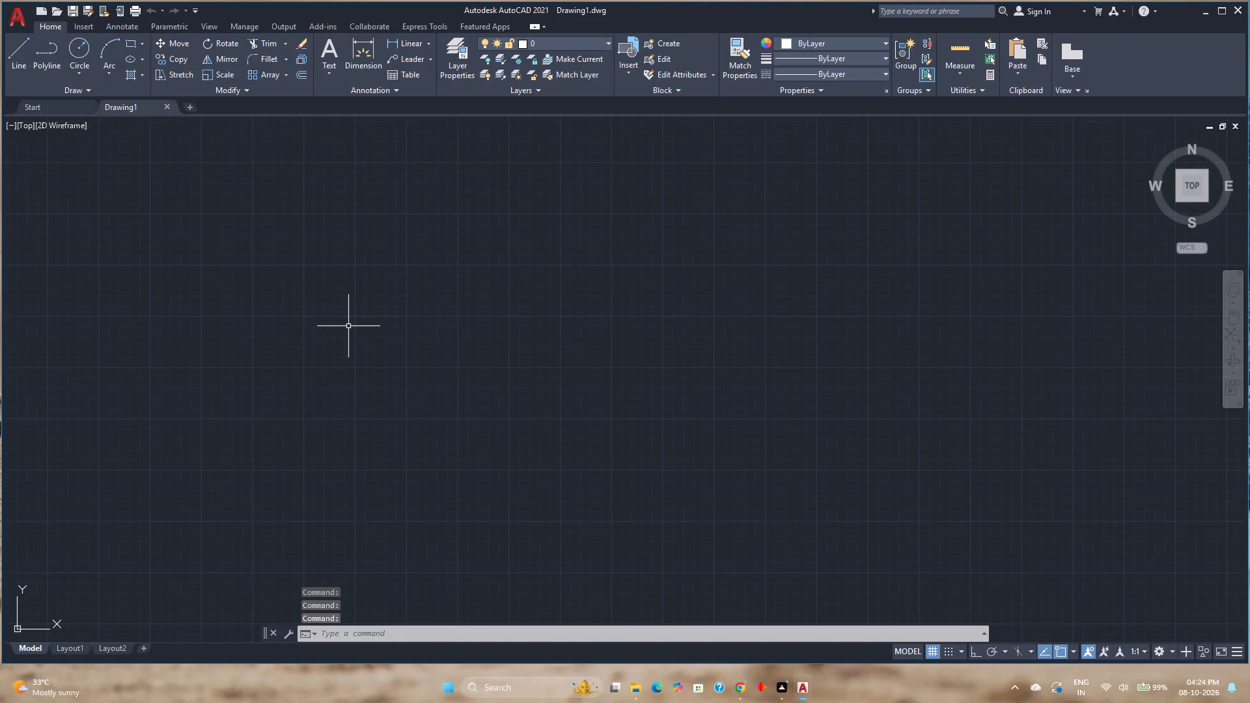
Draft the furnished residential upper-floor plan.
Configure the drawing units to Engineering length with 0'-0.00" precision and an insertion scale of Feet.
{"action": "type", "text": "uni"}
{"action": "type", "text": "ts"}
{"action": "key", "text": "Return"}
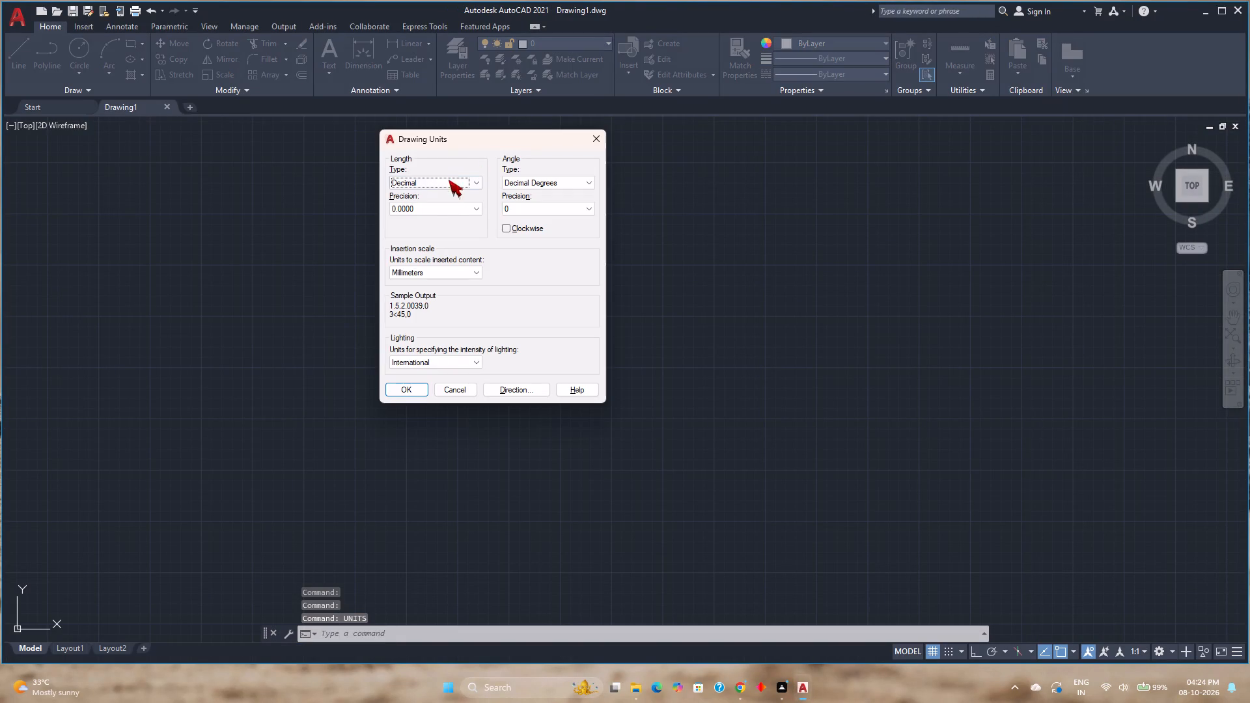
{"action": "left_click", "coordinate": [445, 187]}
{"action": "left_click", "coordinate": [434, 214]}
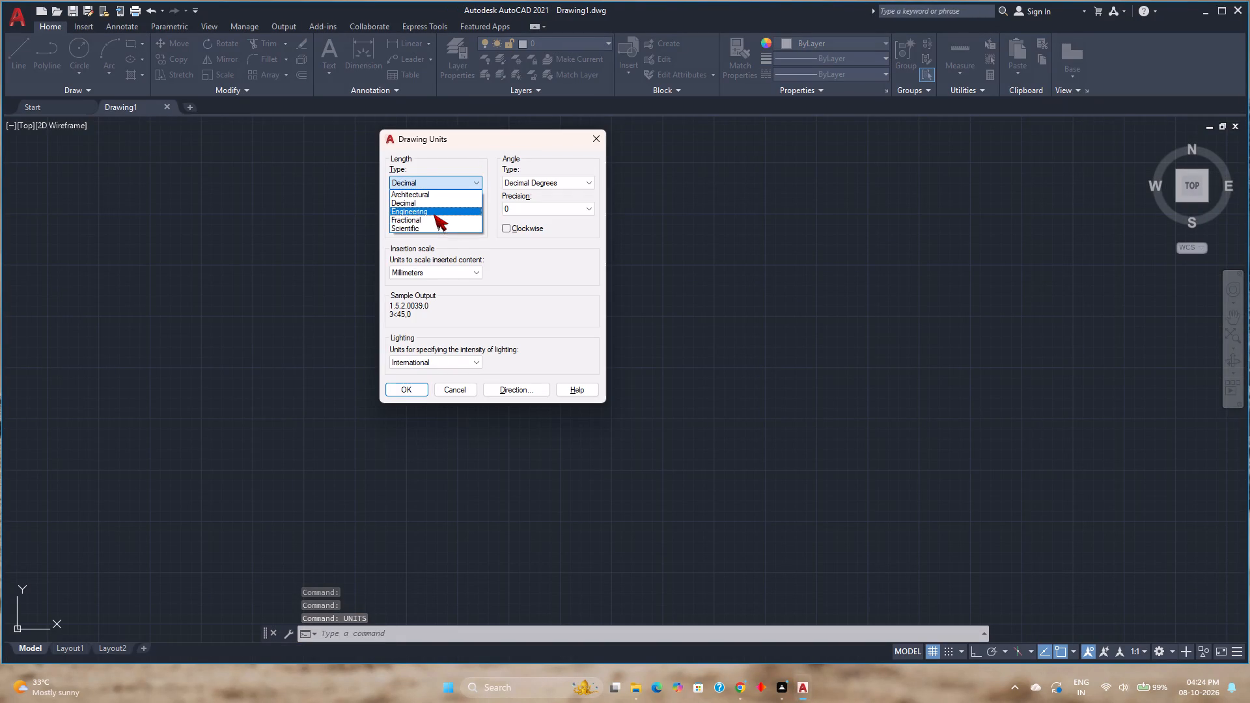
{"action": "left_click", "coordinate": [433, 212]}
{"action": "left_click", "coordinate": [433, 234]}
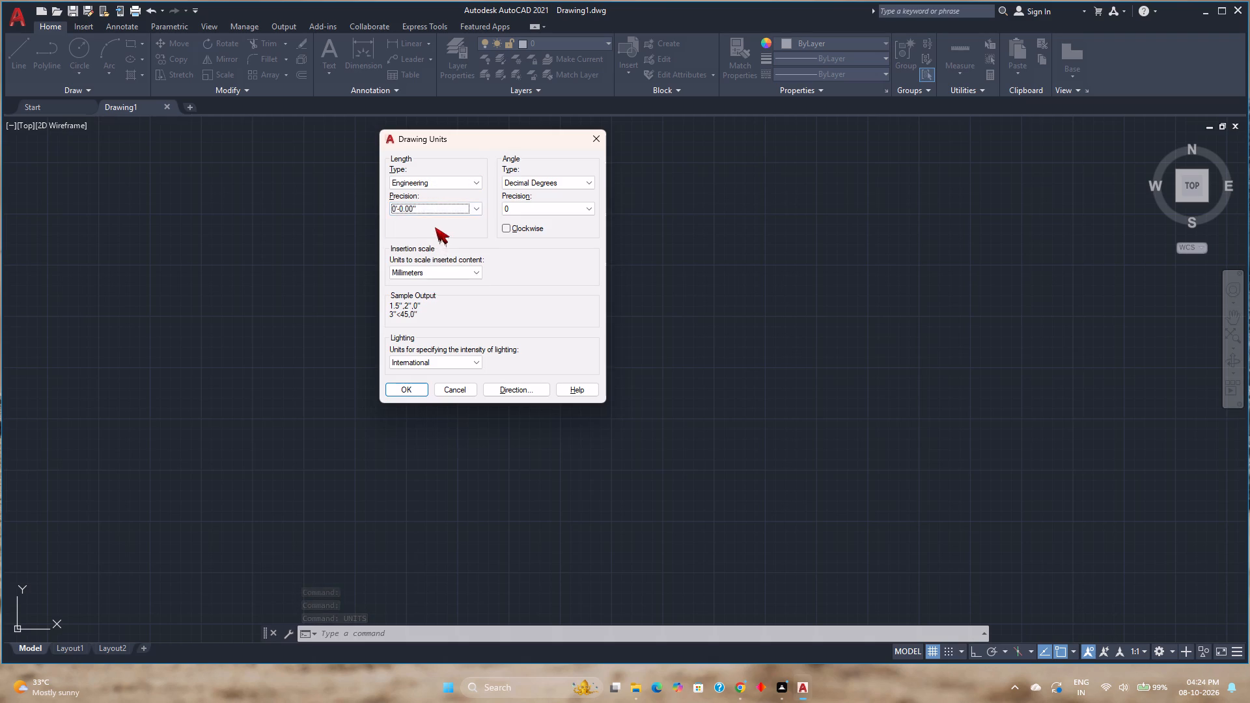
{"action": "left_click", "coordinate": [428, 270]}
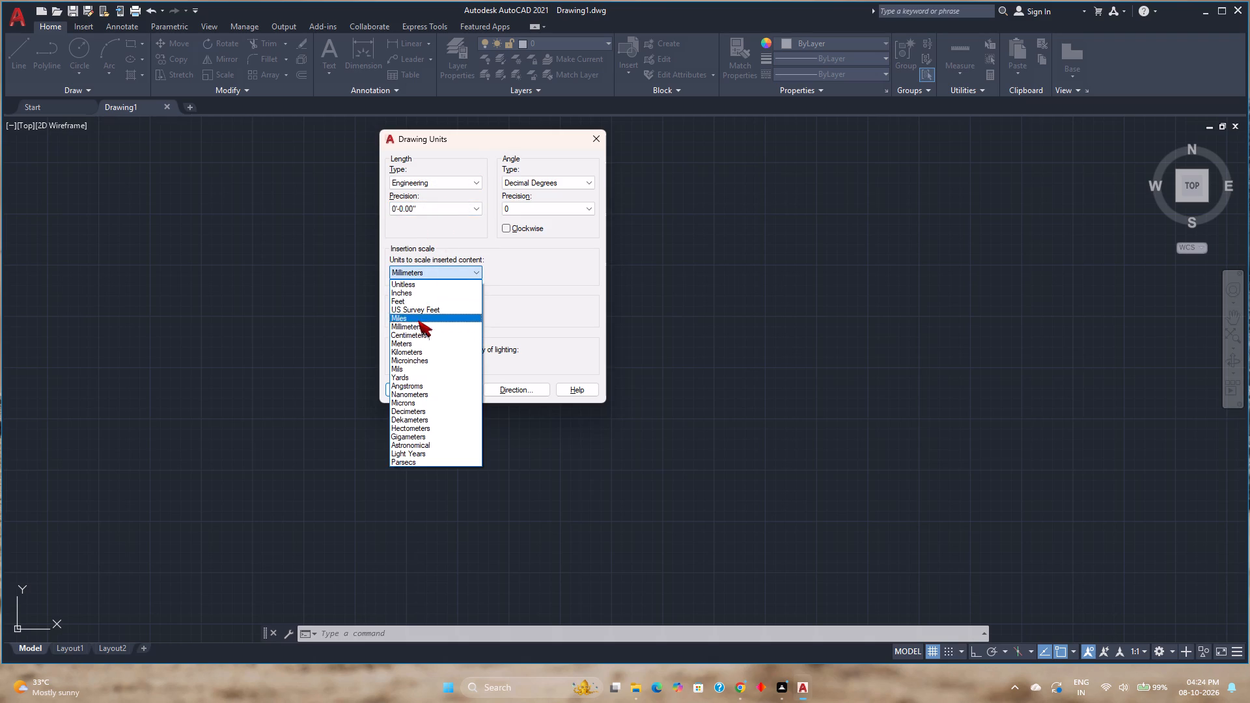
{"action": "left_click", "coordinate": [427, 297]}
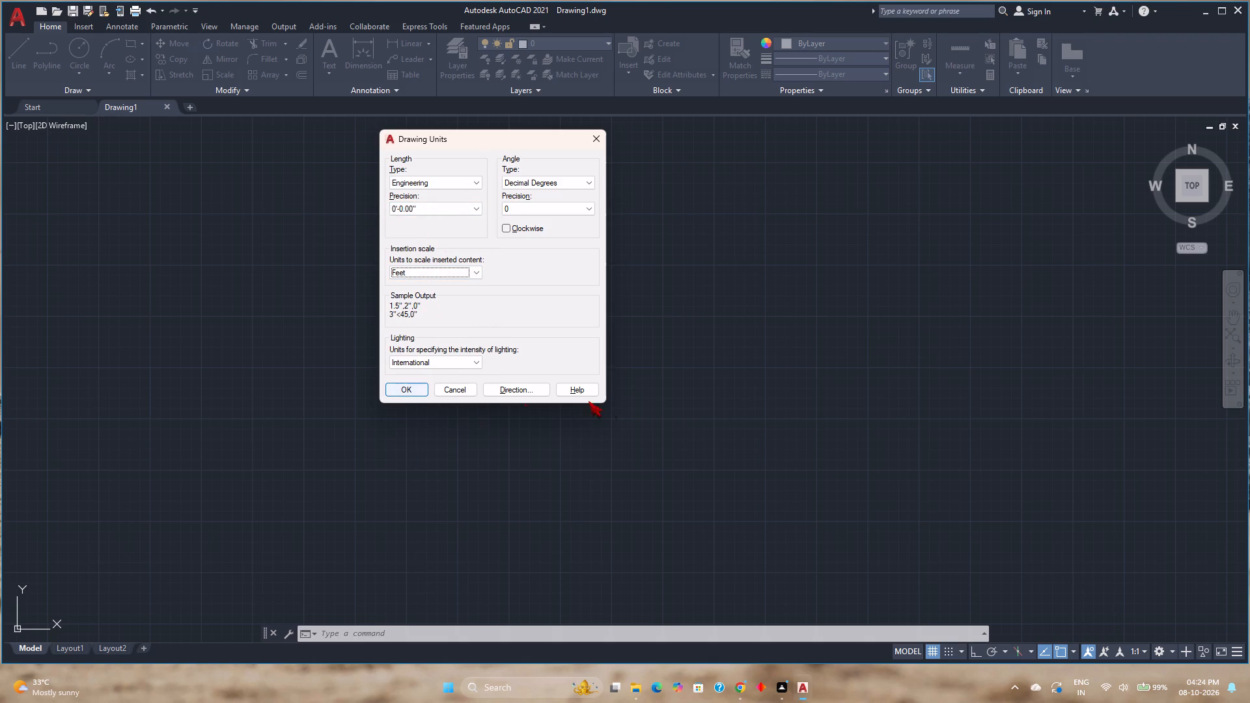
{"action": "left_click", "coordinate": [412, 389]}
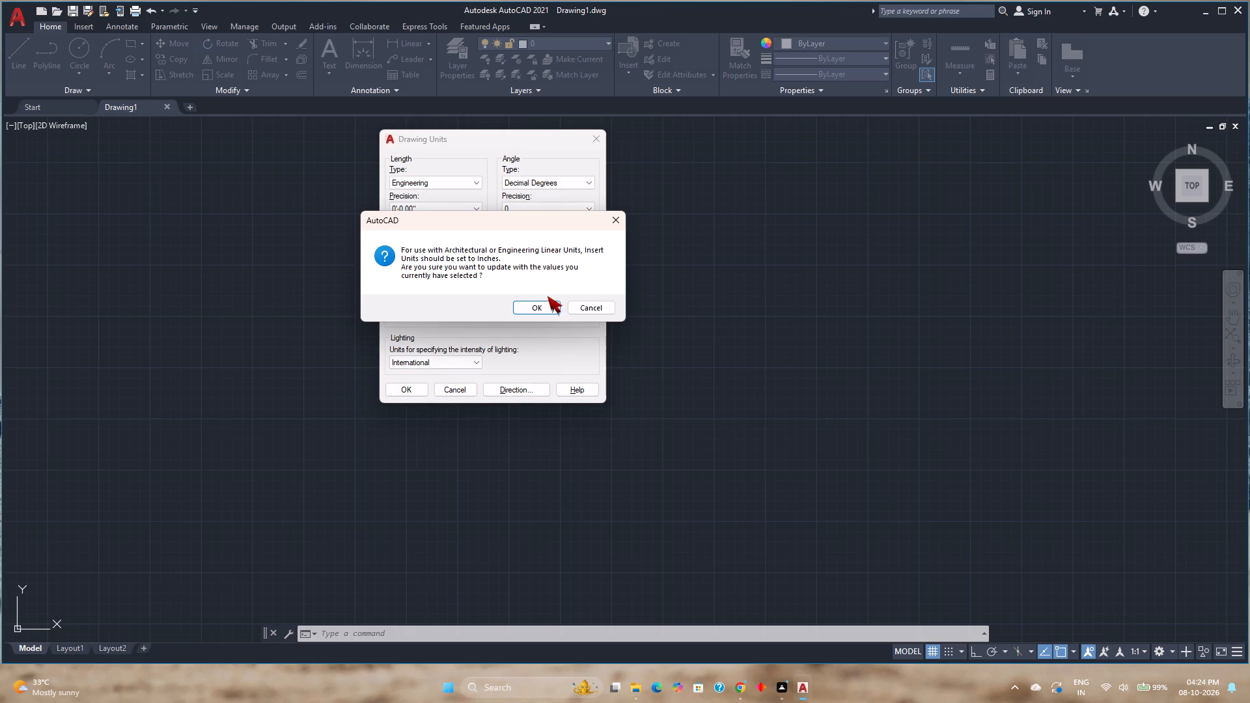
{"action": "left_click", "coordinate": [529, 310]}
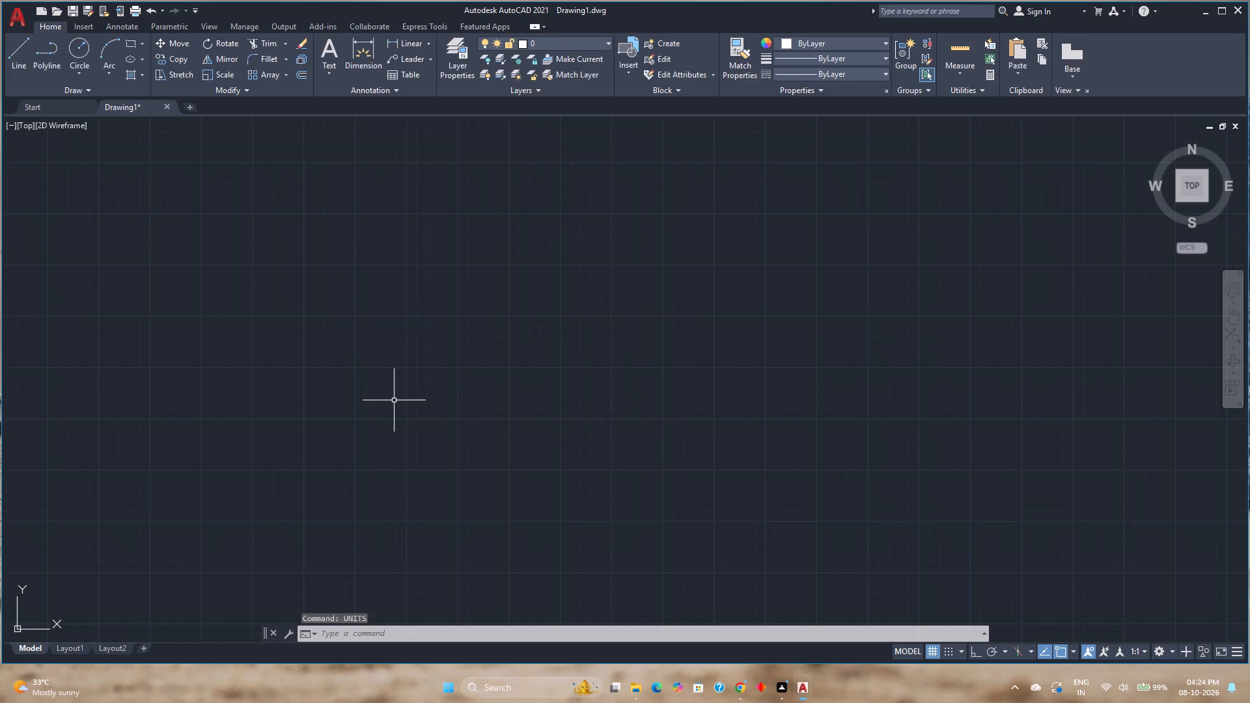
Reconfigure the drawing units to Engineering length with 0'-0.0" precision and an insertion scale of Inches.
{"action": "type", "text": "un"}
{"action": "key", "text": "Return"}
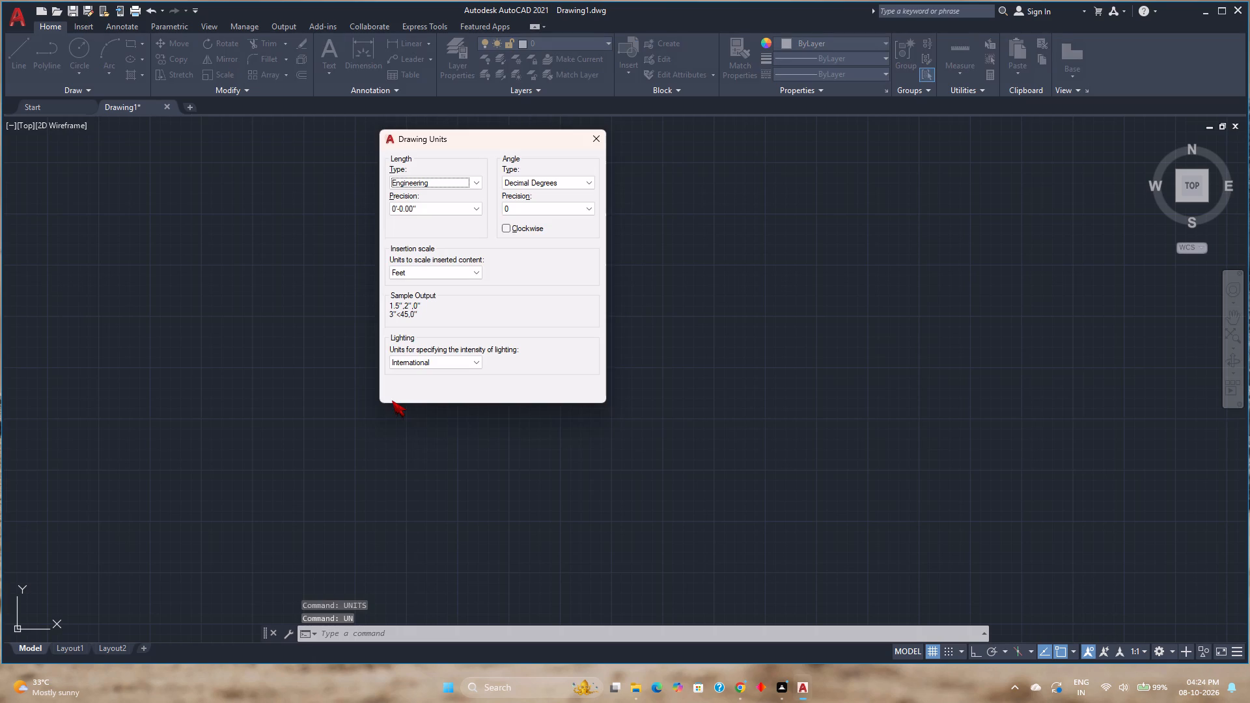
{"action": "left_click", "coordinate": [458, 186]}
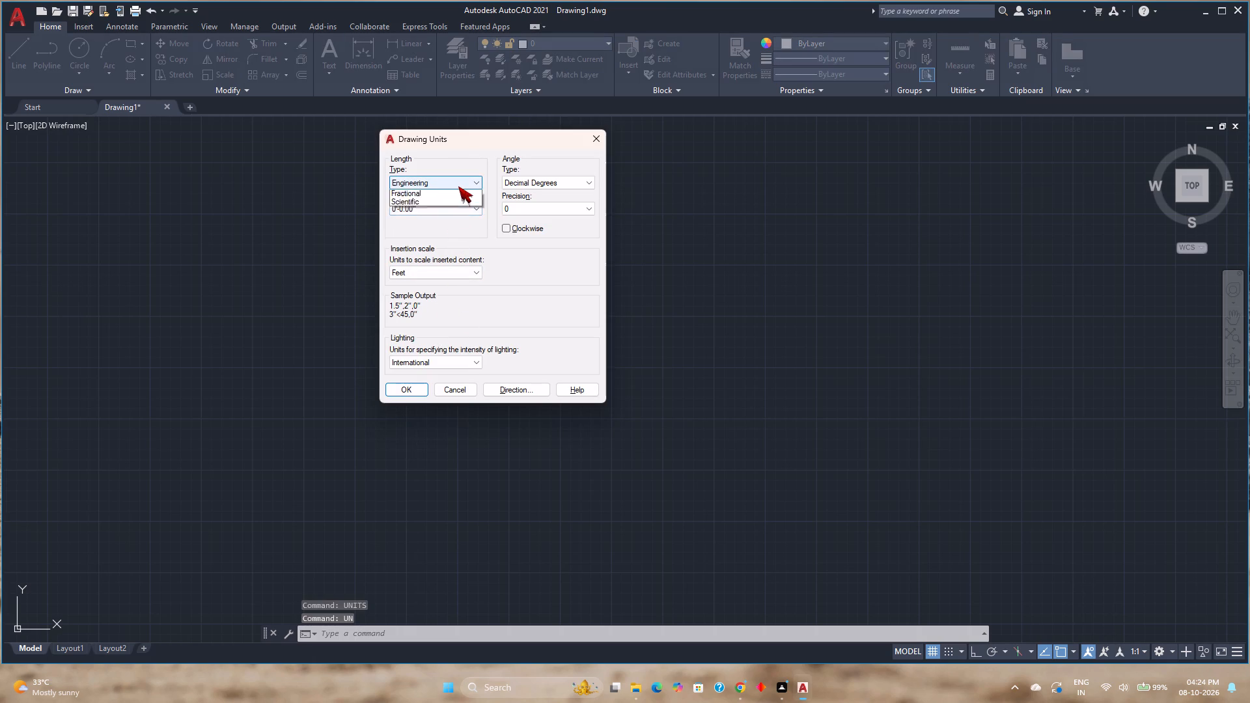
{"action": "left_click", "coordinate": [430, 209]}
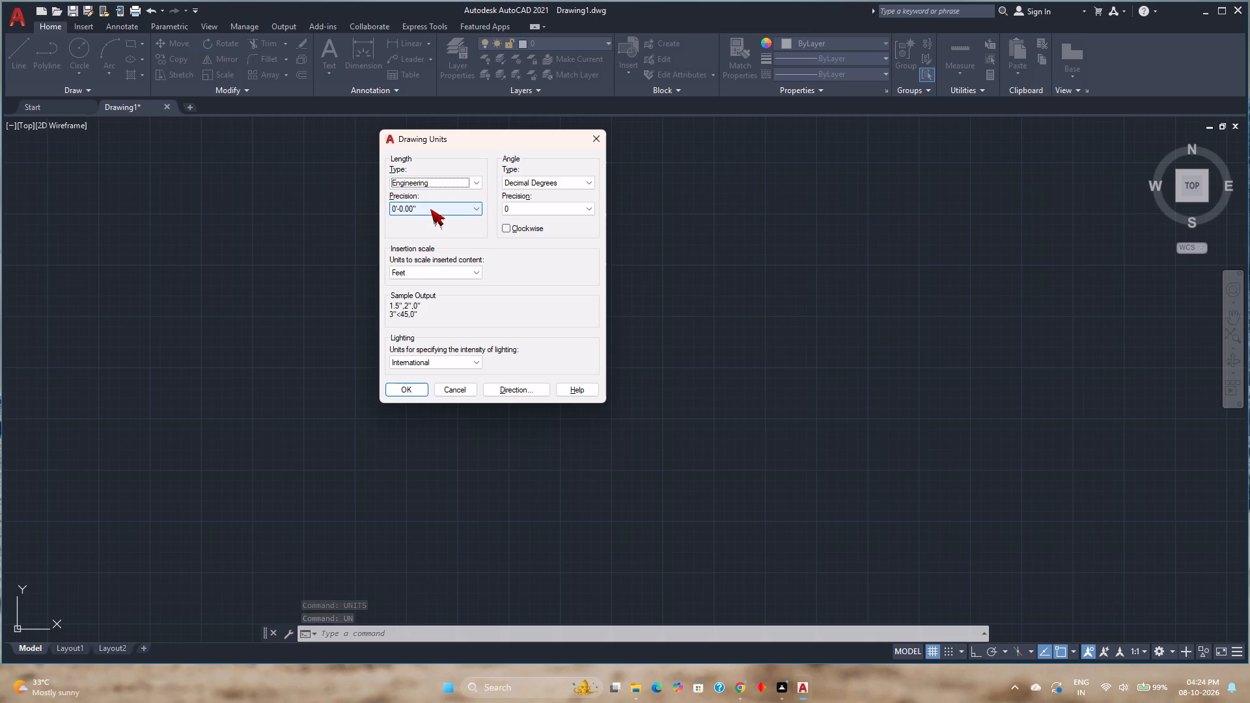
{"action": "left_click", "coordinate": [430, 209]}
{"action": "left_click", "coordinate": [423, 234]}
{"action": "left_click", "coordinate": [450, 189]}
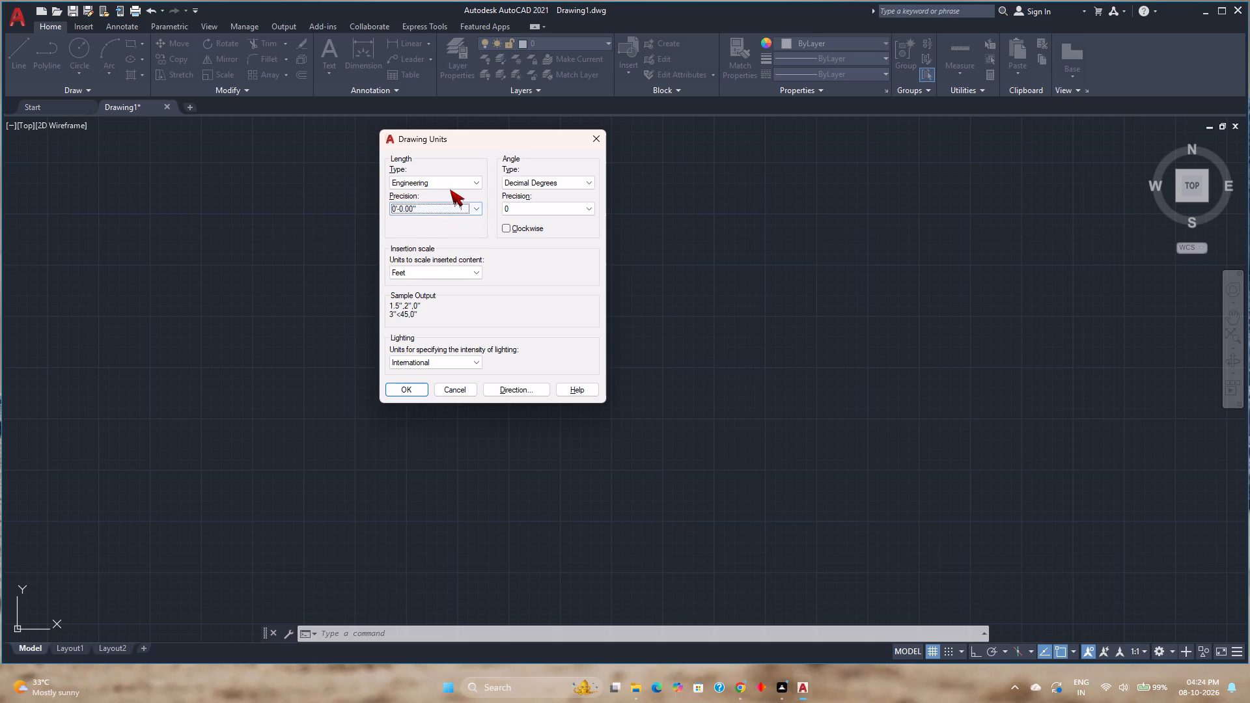
{"action": "left_click", "coordinate": [452, 182]}
{"action": "left_click", "coordinate": [445, 191]}
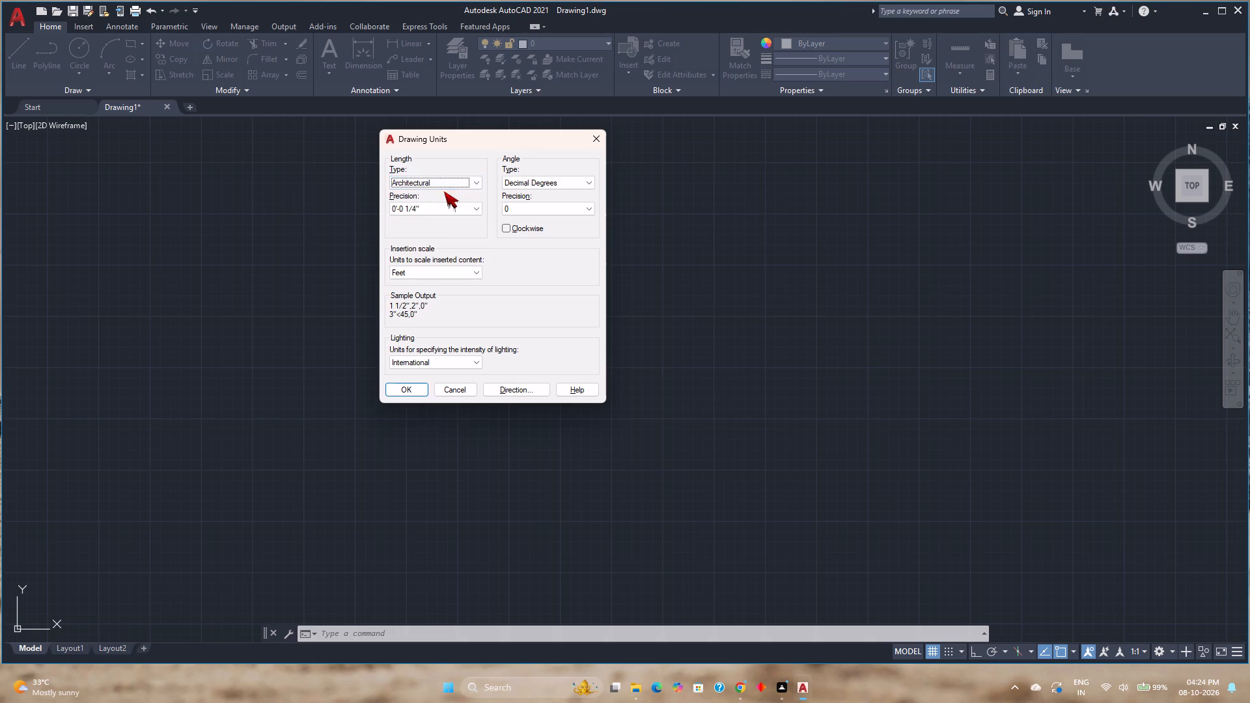
{"action": "left_click", "coordinate": [452, 183]}
{"action": "double_click", "coordinate": [420, 209]}
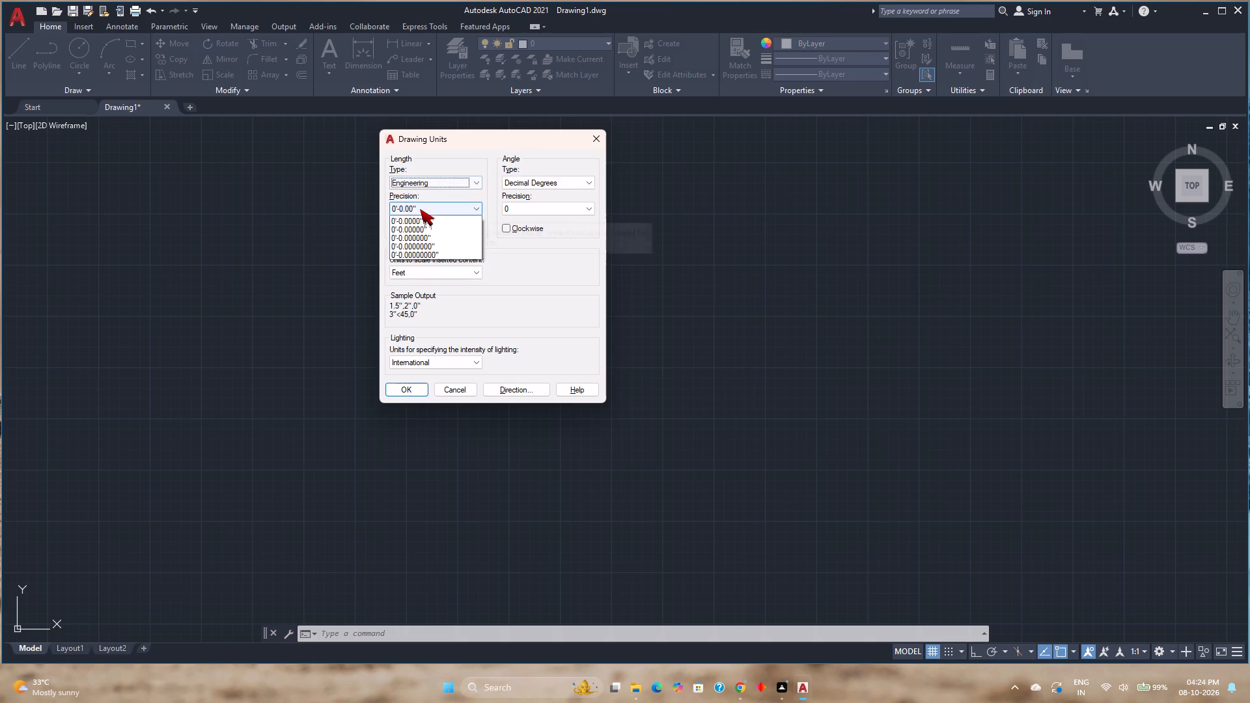
{"action": "left_click", "coordinate": [409, 225]}
{"action": "left_click", "coordinate": [400, 269]}
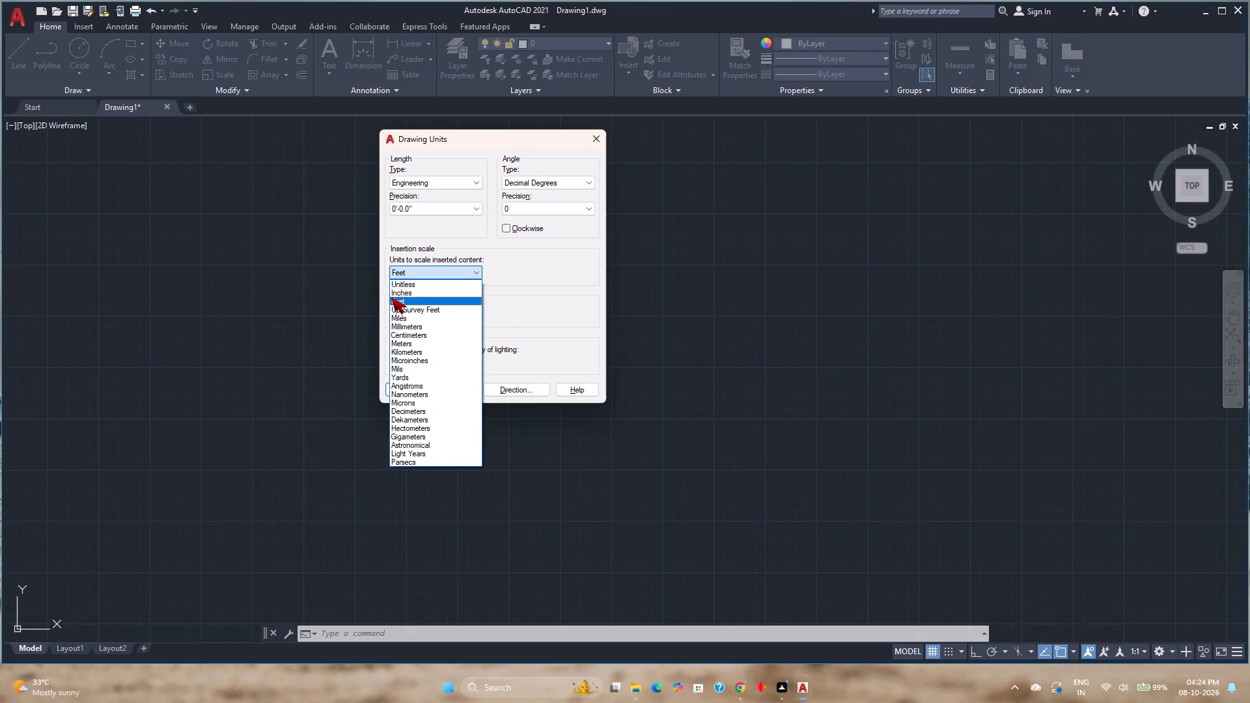
{"action": "left_click", "coordinate": [416, 291]}
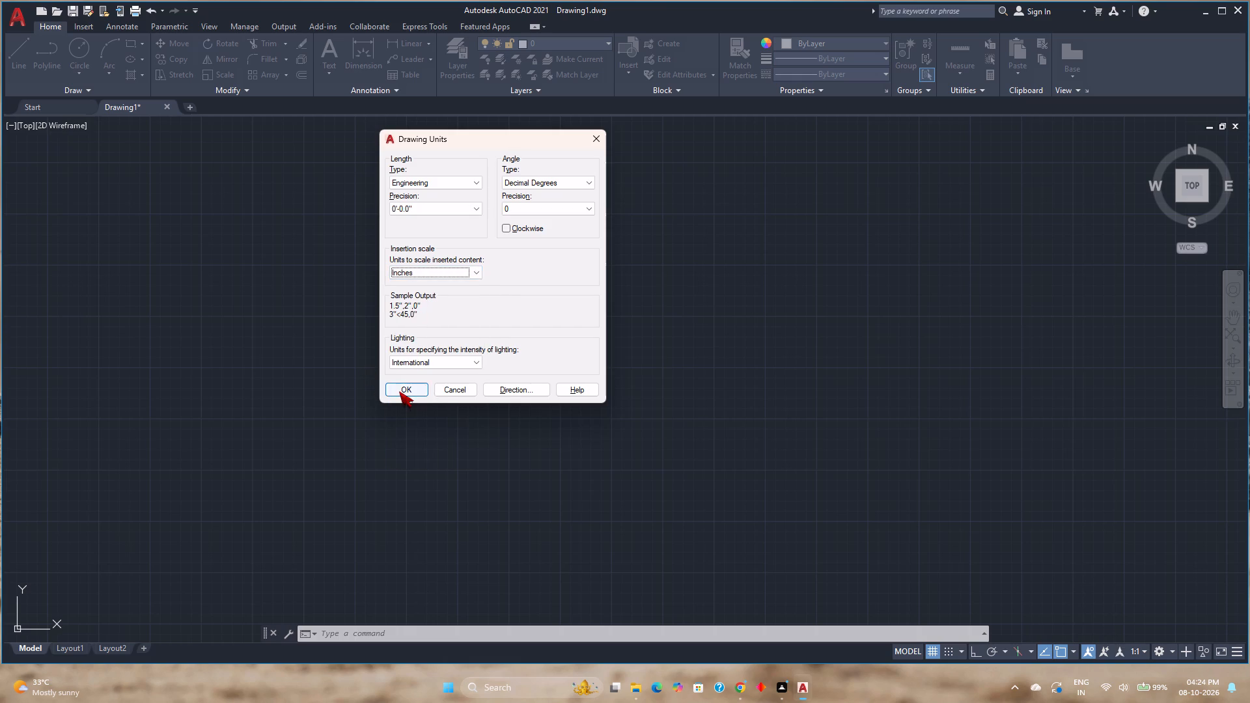
{"action": "left_click", "coordinate": [398, 391]}
Set the model space limits from a lower-left corner of 0,0 to an upper-right corner of 100',100'.
{"action": "type", "text": "limi"}
{"action": "key", "text": "BackSpace"}
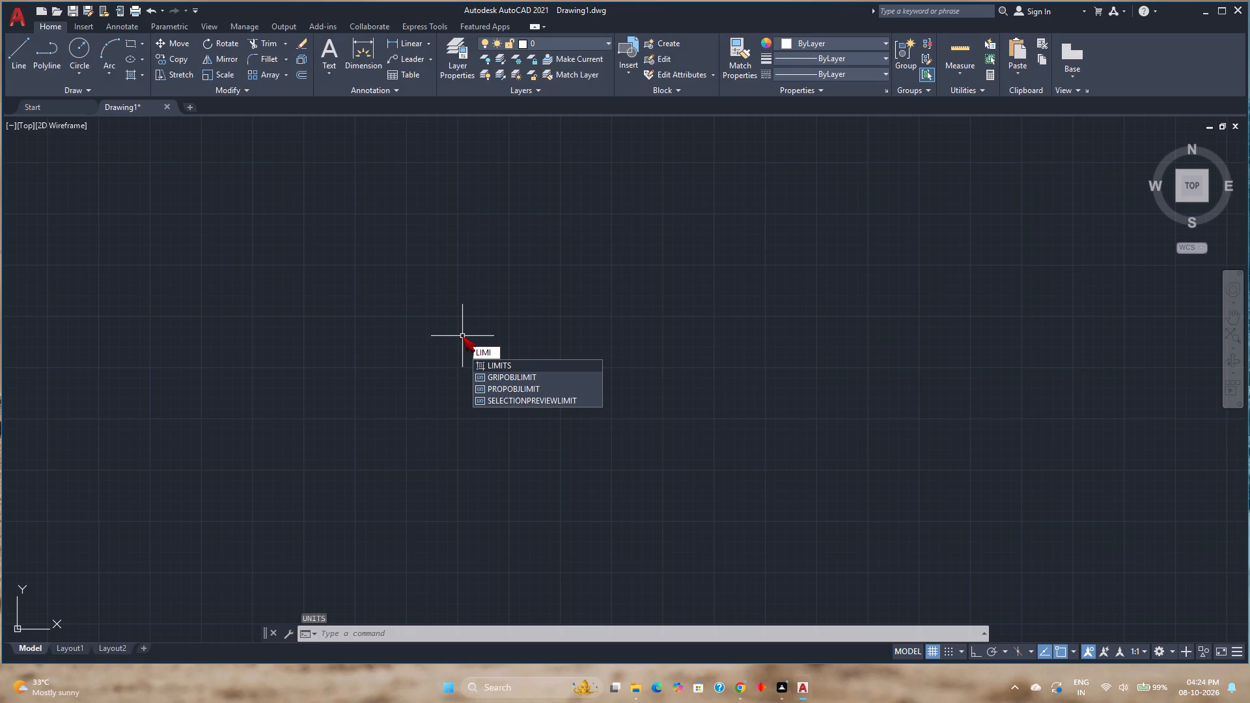
{"action": "key", "text": "Return"}
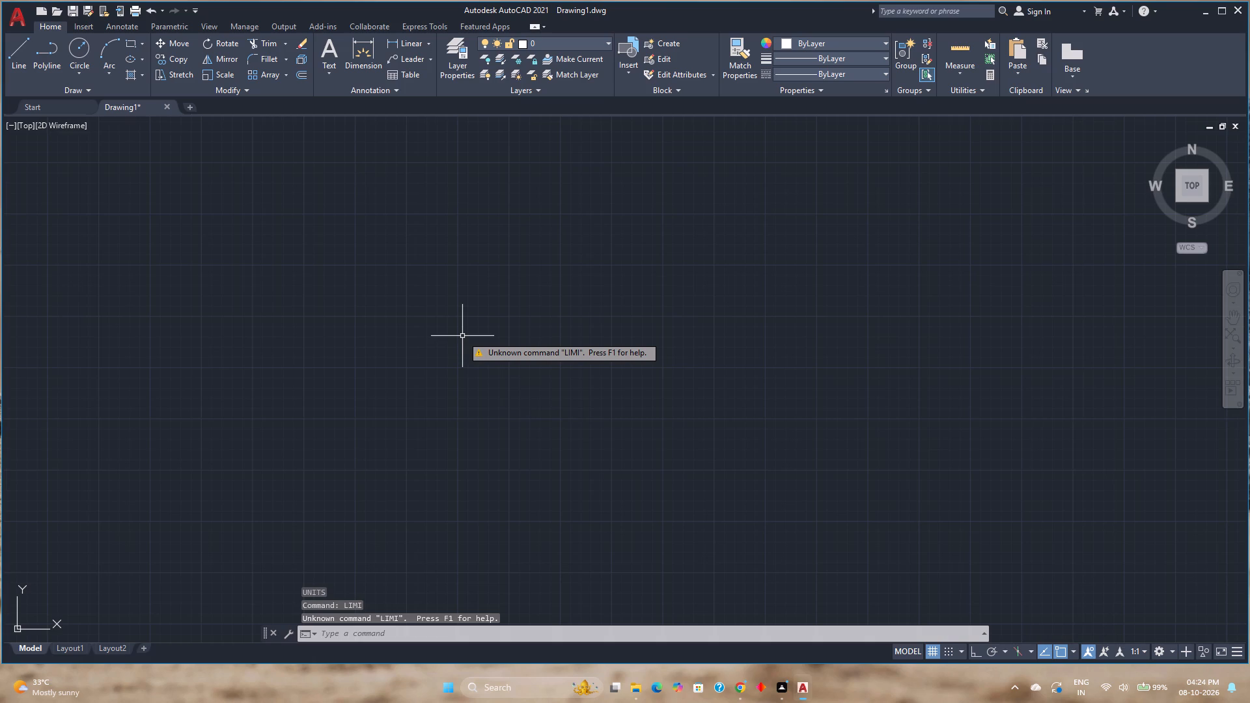
{"action": "type", "text": "lim"}
{"action": "key", "text": "Return"}
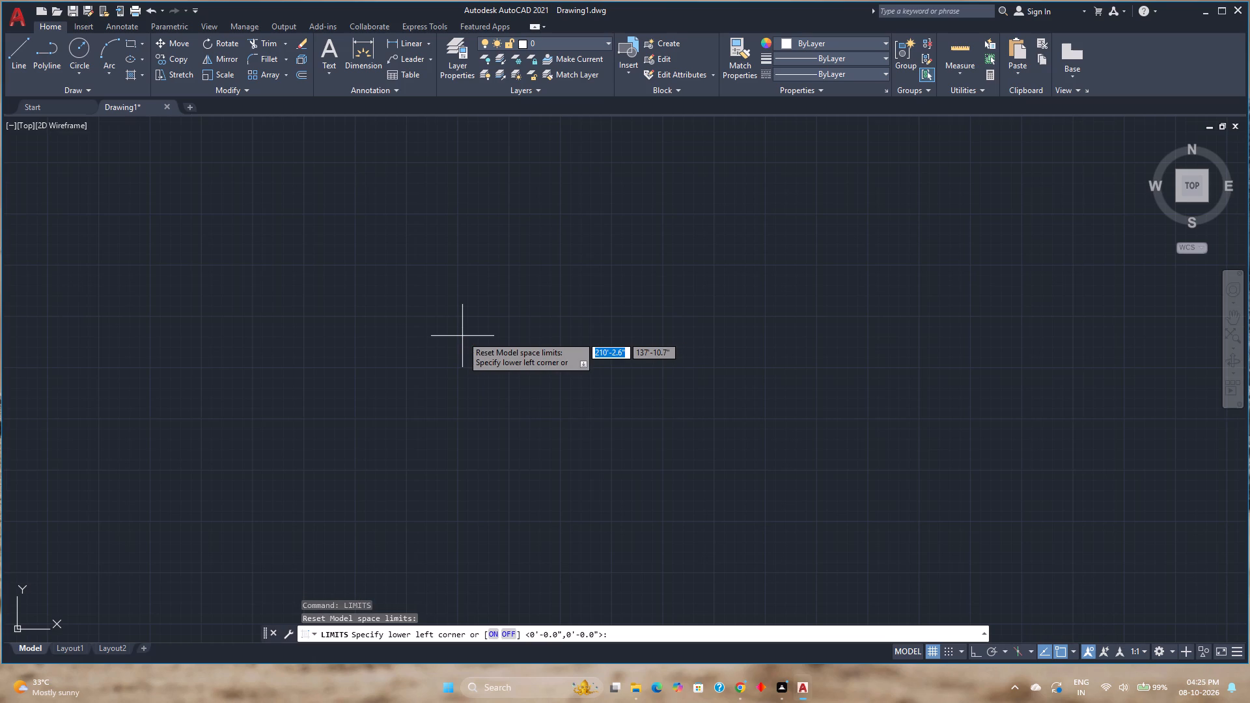
{"action": "type", "text": "0,0"}
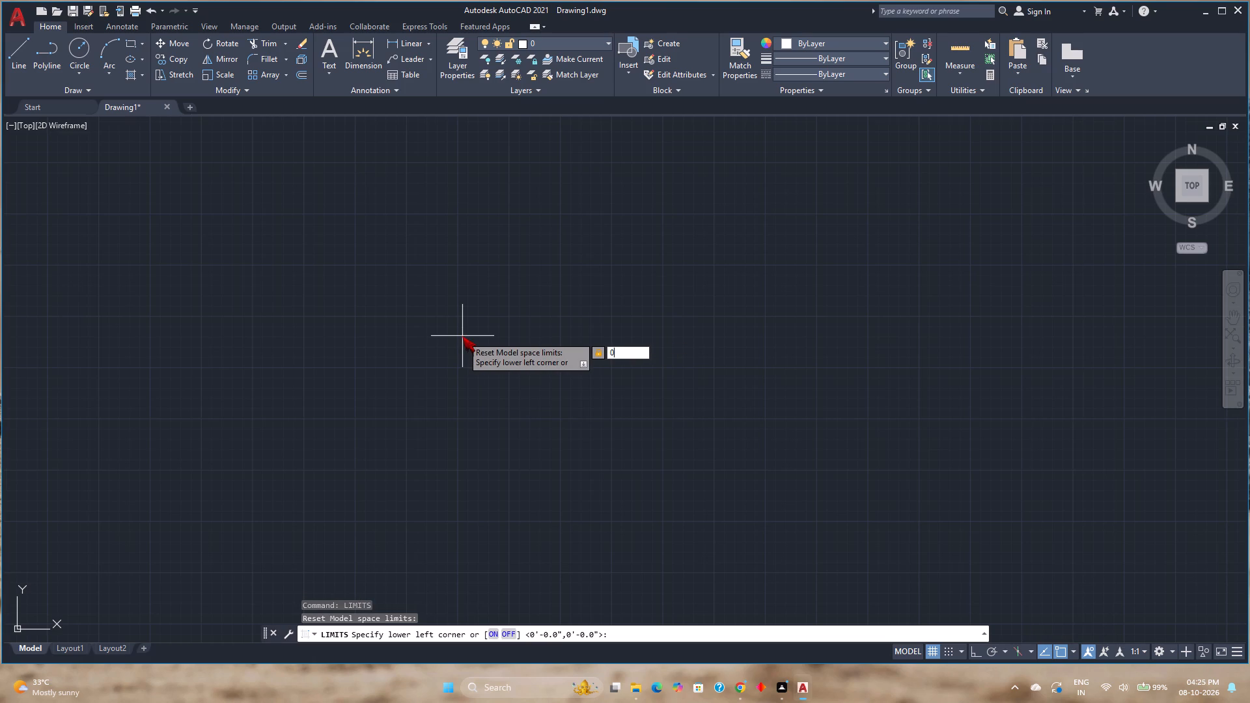
{"action": "key", "text": "Return"}
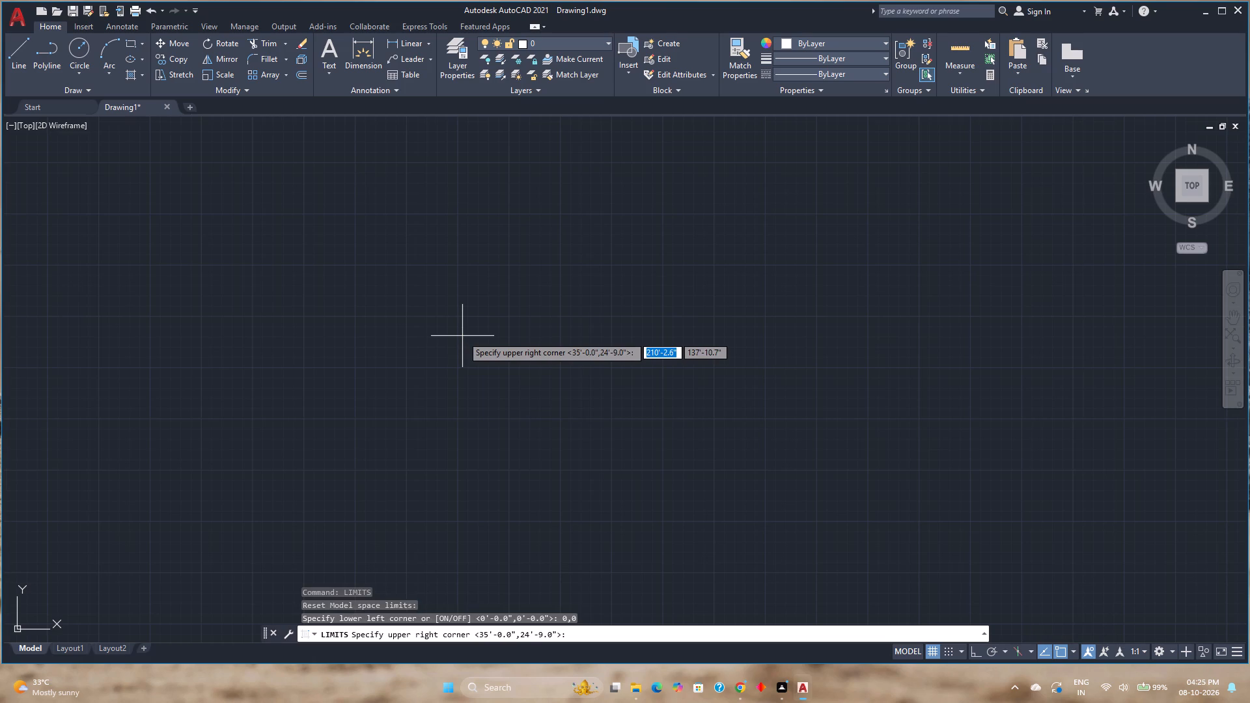
{"action": "type", "text": "100',100'"}
{"action": "key", "text": "Return"}
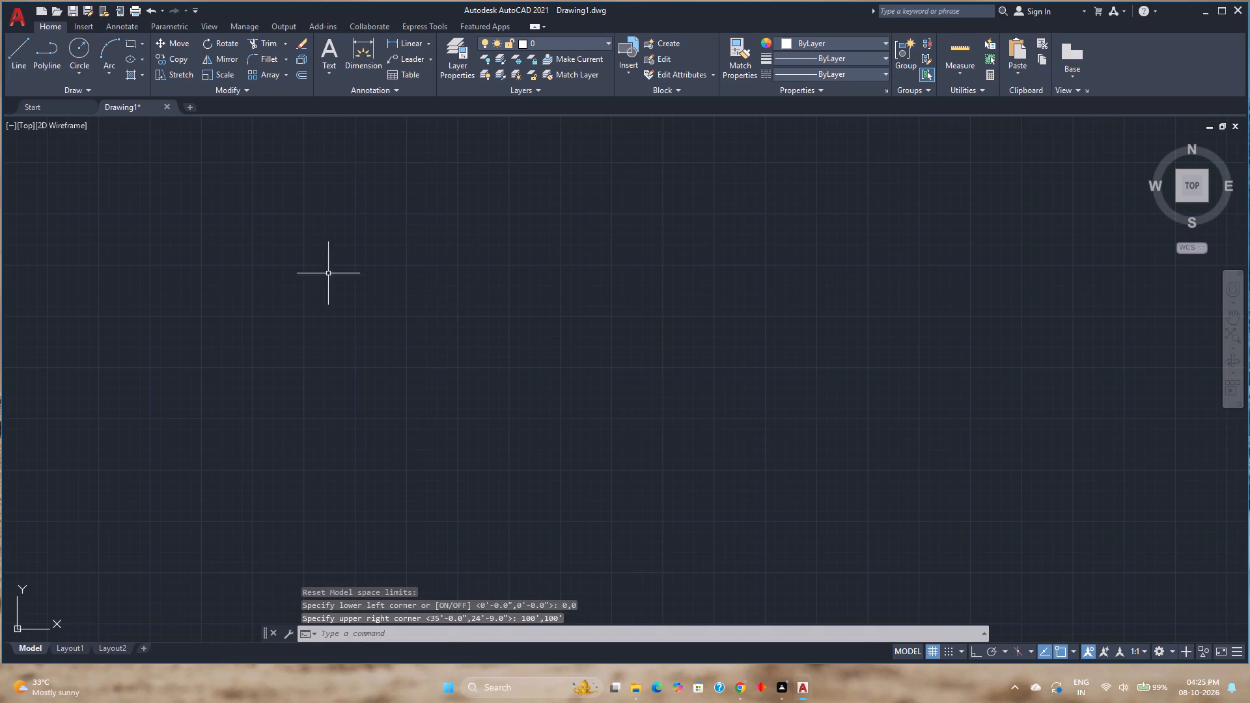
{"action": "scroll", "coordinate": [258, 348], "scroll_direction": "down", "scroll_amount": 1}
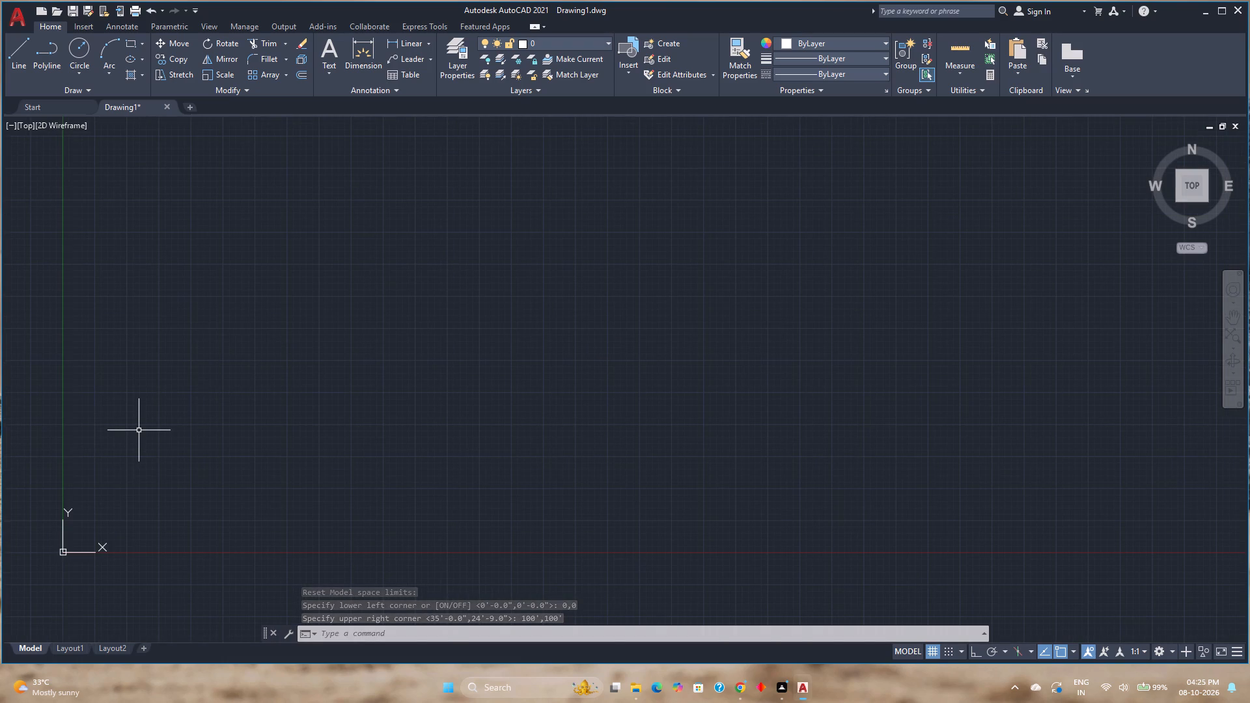
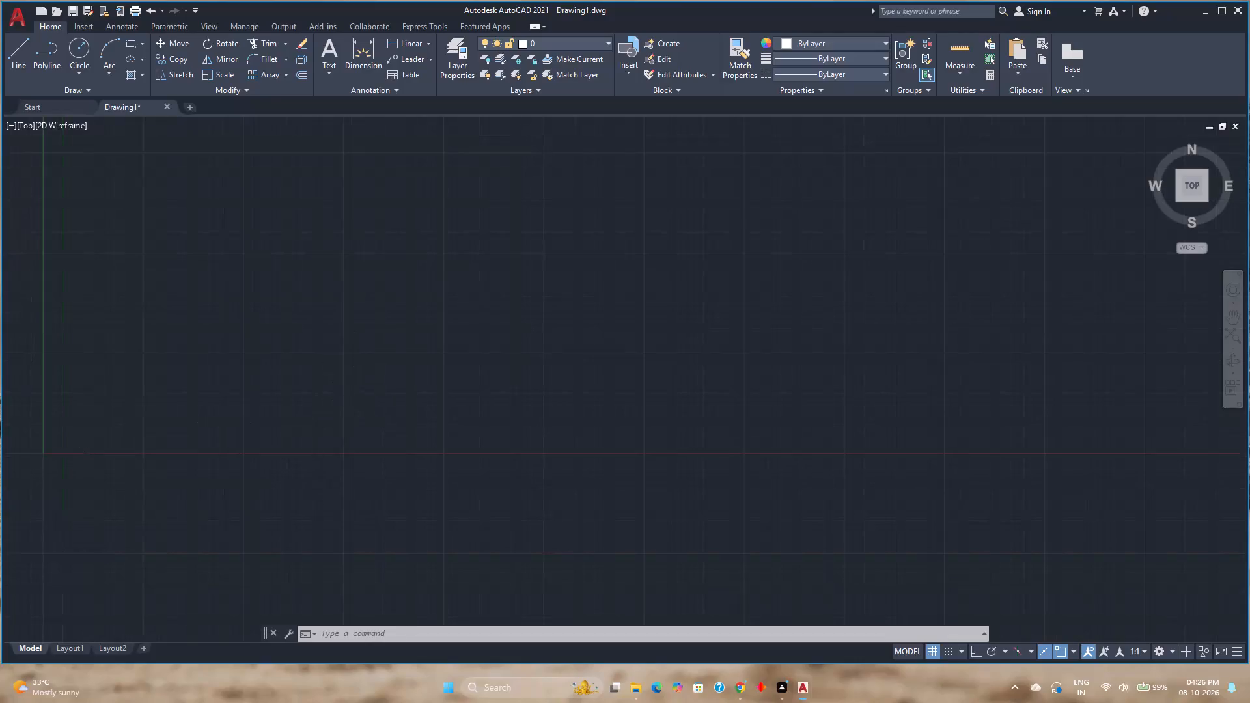
Draw a rectangle 20' wide by 14'3" high in the empty model space, up and across from the origin.
{"action": "middle_click_drag", "start_coordinate": [355, 365], "coordinate": [299, 458]}
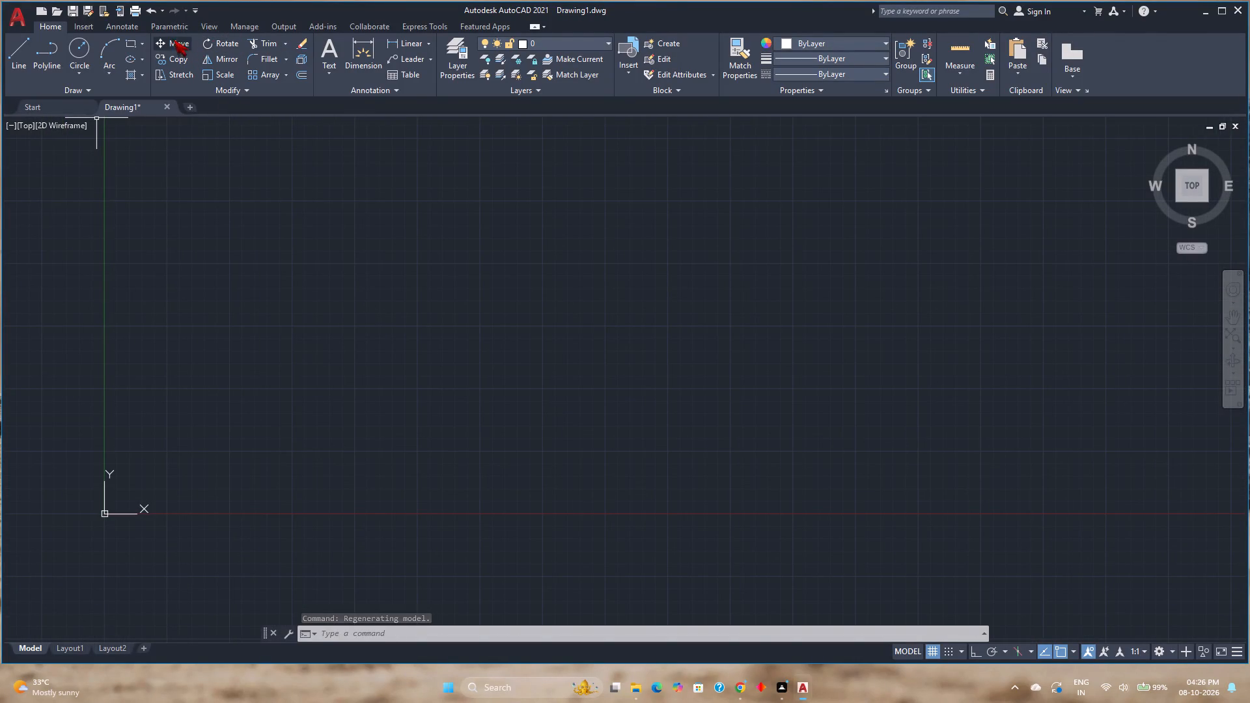
{"action": "left_click", "coordinate": [131, 43]}
{"action": "scroll", "coordinate": [446, 383], "scroll_direction": "down", "scroll_amount": 2}
{"action": "middle_click_drag", "start_coordinate": [445, 383], "coordinate": [223, 447]}
{"action": "left_click", "coordinate": [419, 437]}
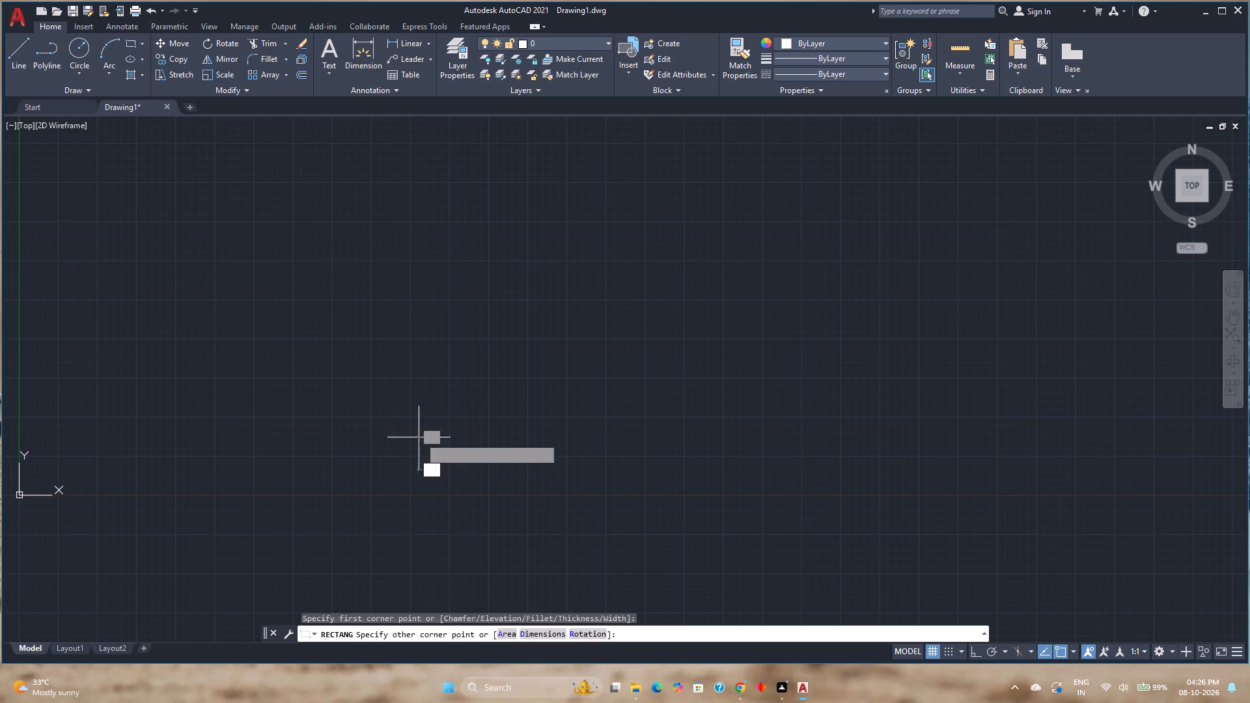
{"action": "type", "text": "20'"}
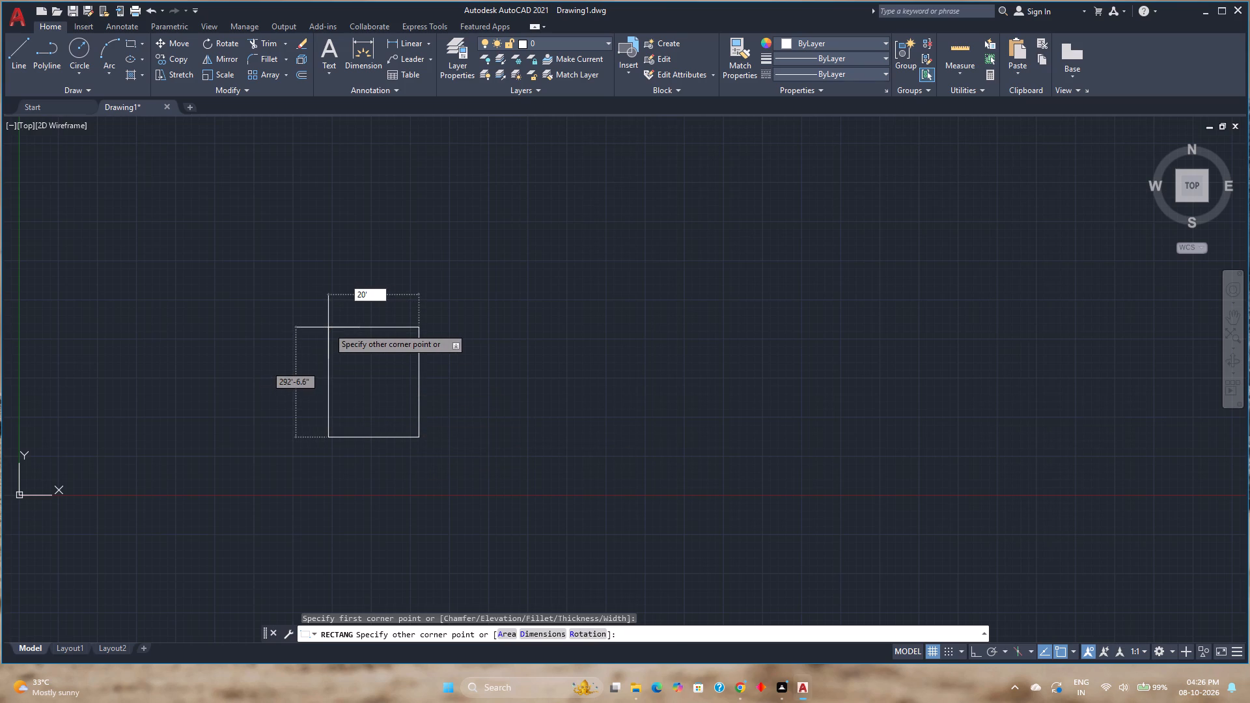
{"action": "key", "text": "comma"}
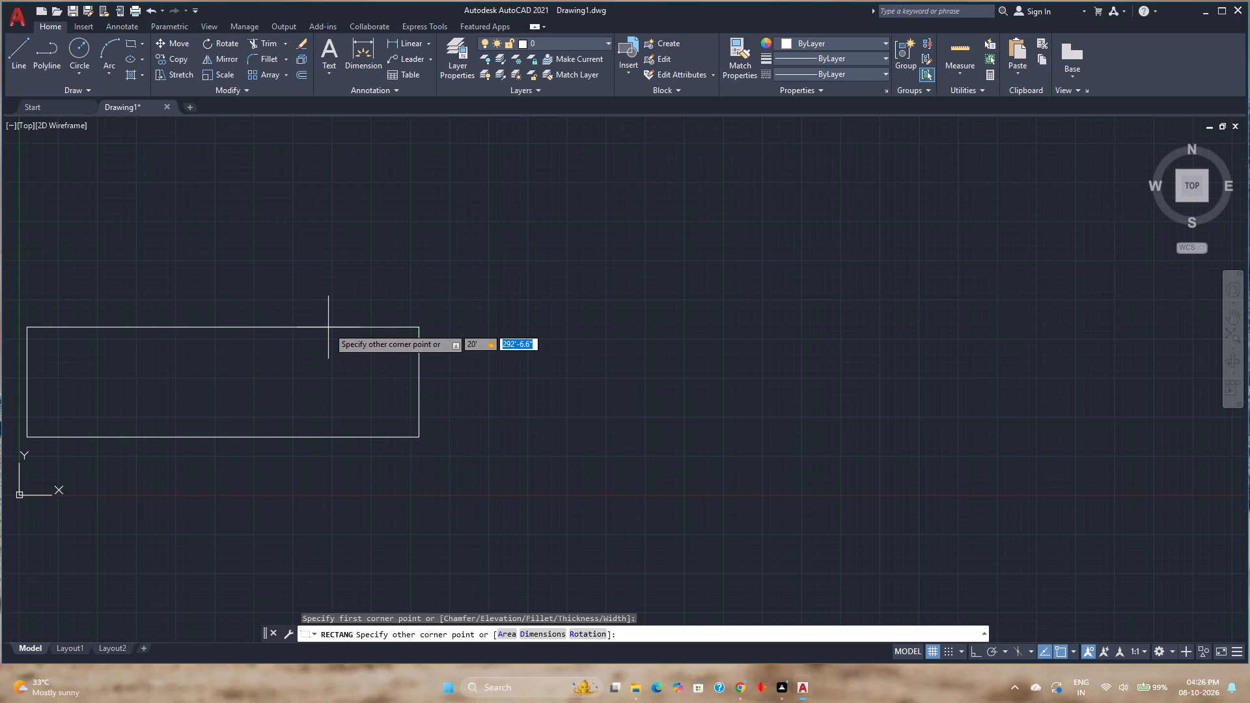
{"action": "type", "text": "14'3\""}
{"action": "key", "text": "Return"}
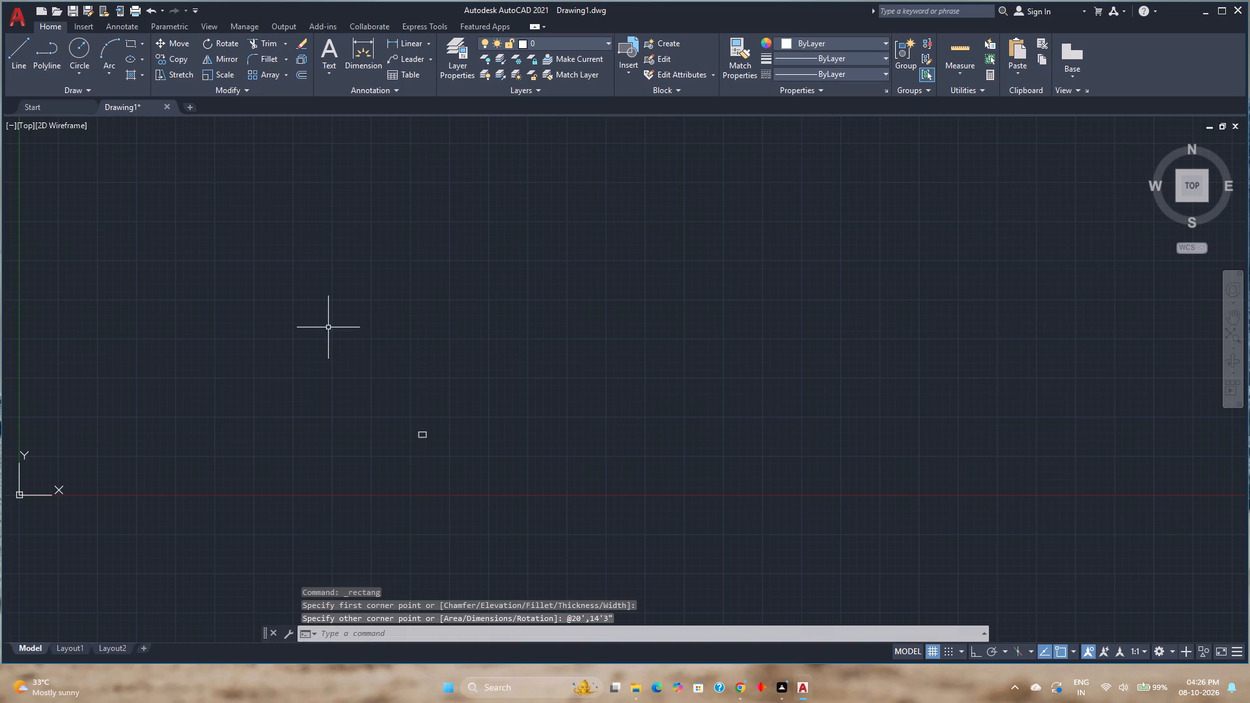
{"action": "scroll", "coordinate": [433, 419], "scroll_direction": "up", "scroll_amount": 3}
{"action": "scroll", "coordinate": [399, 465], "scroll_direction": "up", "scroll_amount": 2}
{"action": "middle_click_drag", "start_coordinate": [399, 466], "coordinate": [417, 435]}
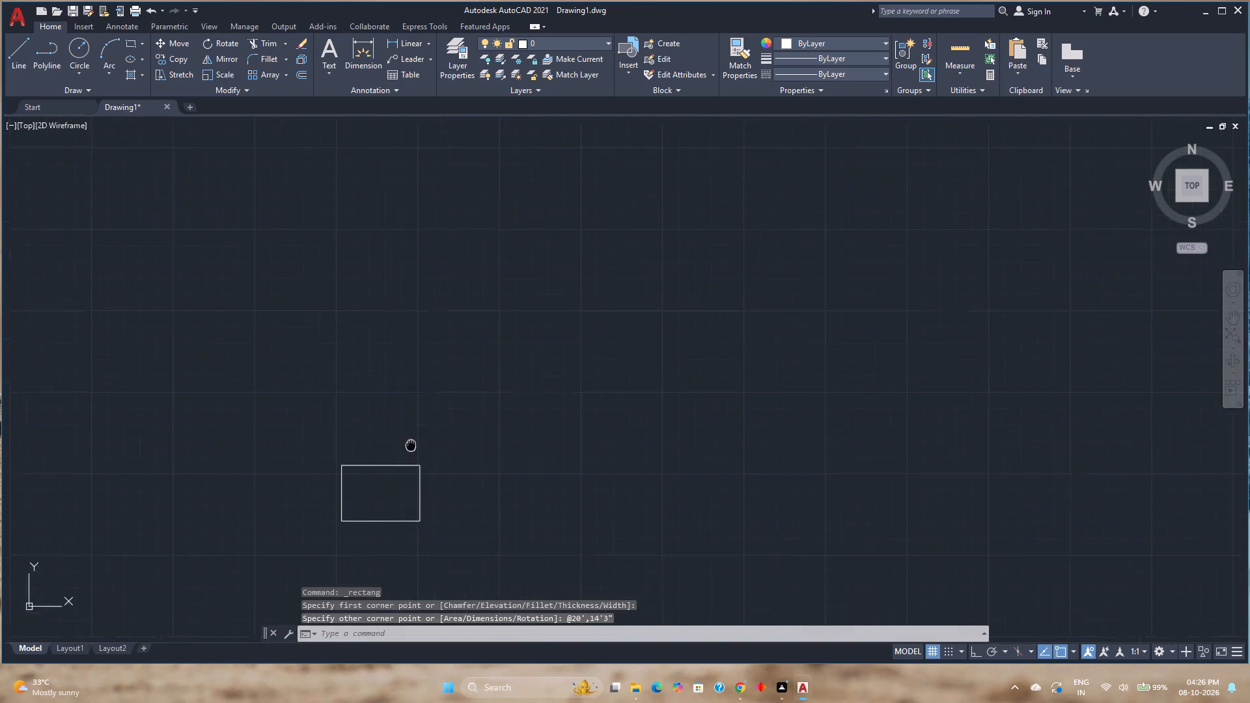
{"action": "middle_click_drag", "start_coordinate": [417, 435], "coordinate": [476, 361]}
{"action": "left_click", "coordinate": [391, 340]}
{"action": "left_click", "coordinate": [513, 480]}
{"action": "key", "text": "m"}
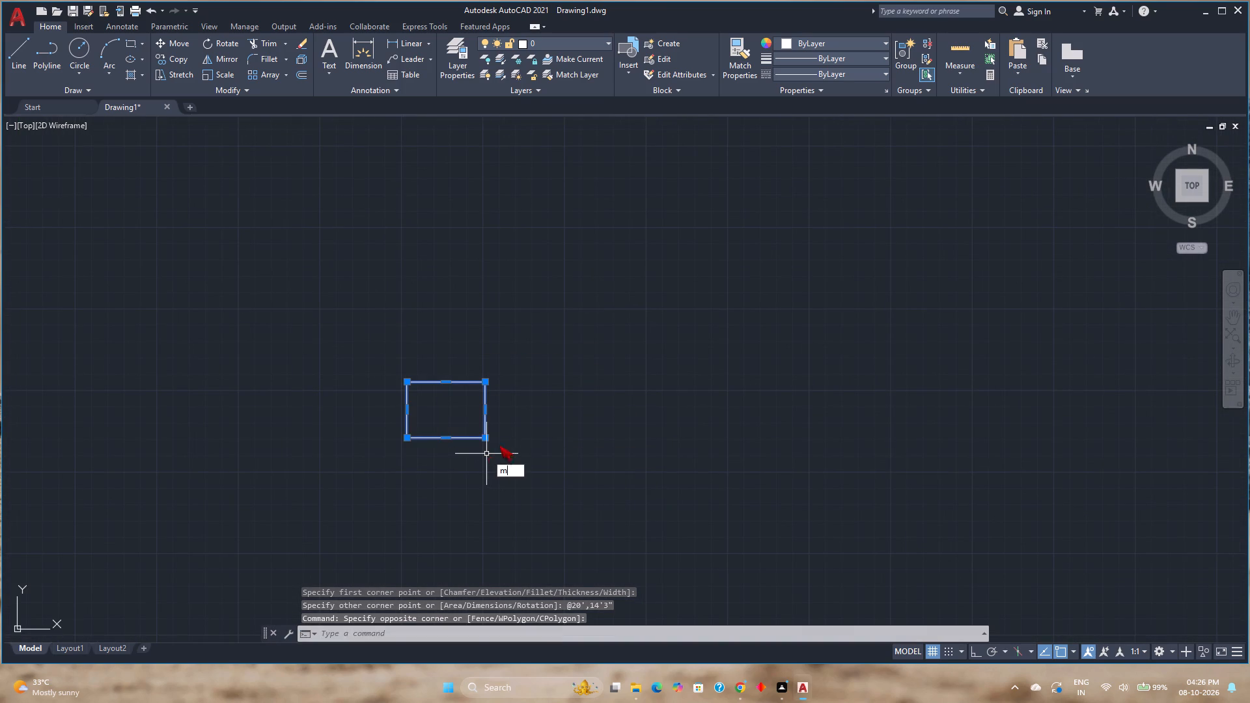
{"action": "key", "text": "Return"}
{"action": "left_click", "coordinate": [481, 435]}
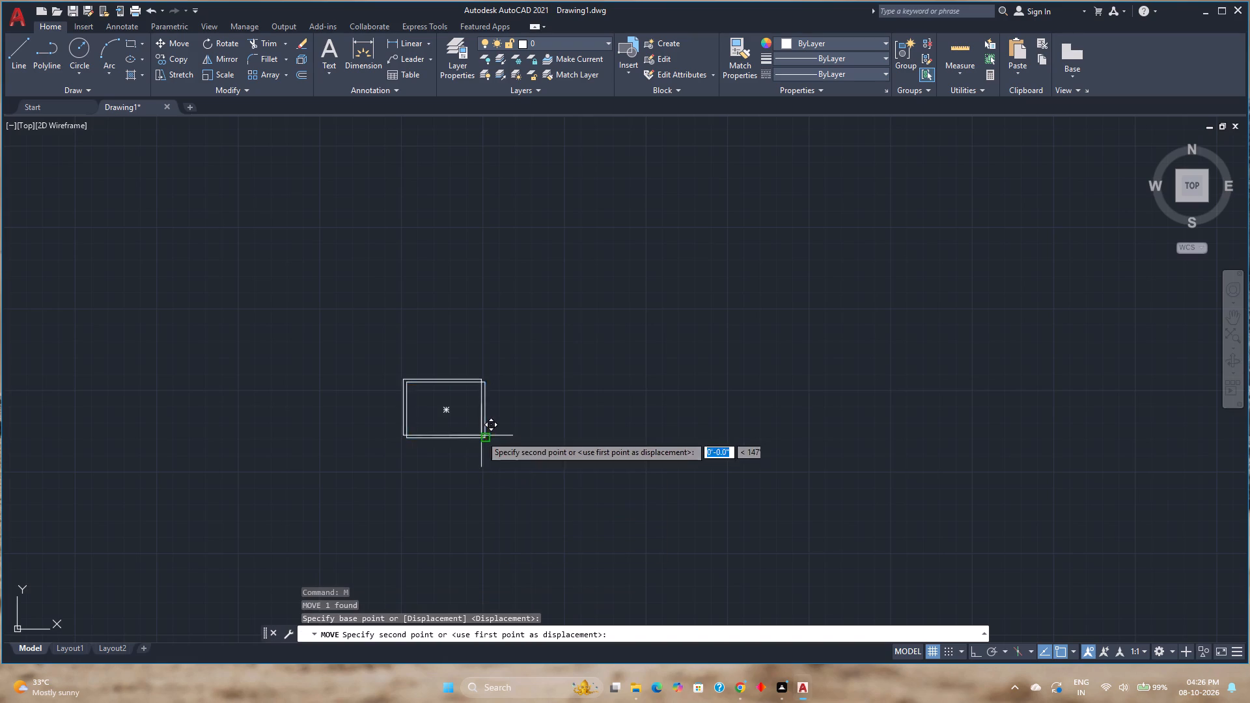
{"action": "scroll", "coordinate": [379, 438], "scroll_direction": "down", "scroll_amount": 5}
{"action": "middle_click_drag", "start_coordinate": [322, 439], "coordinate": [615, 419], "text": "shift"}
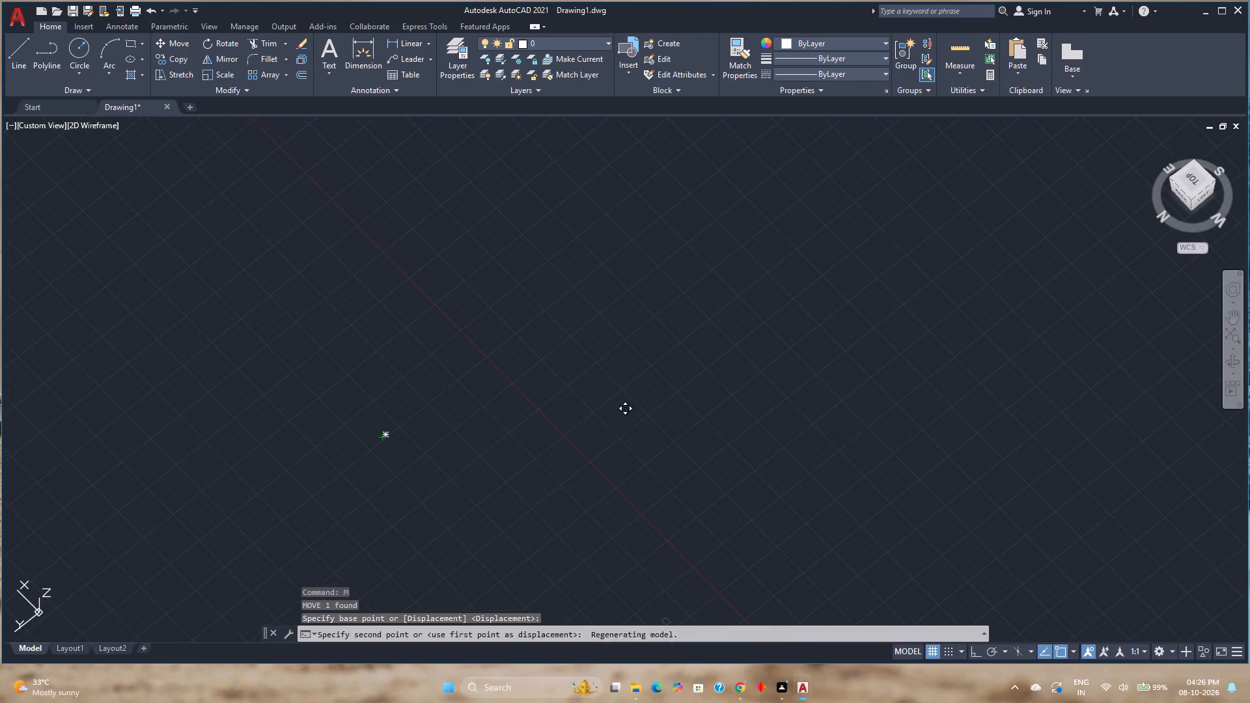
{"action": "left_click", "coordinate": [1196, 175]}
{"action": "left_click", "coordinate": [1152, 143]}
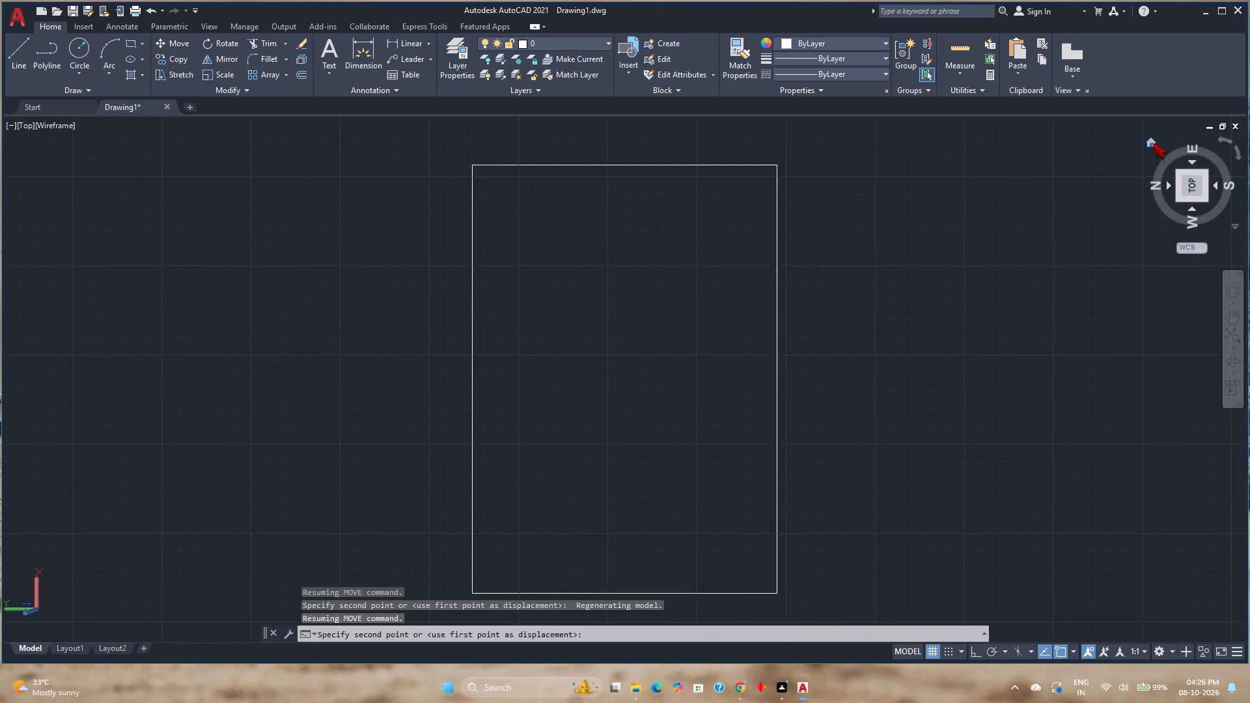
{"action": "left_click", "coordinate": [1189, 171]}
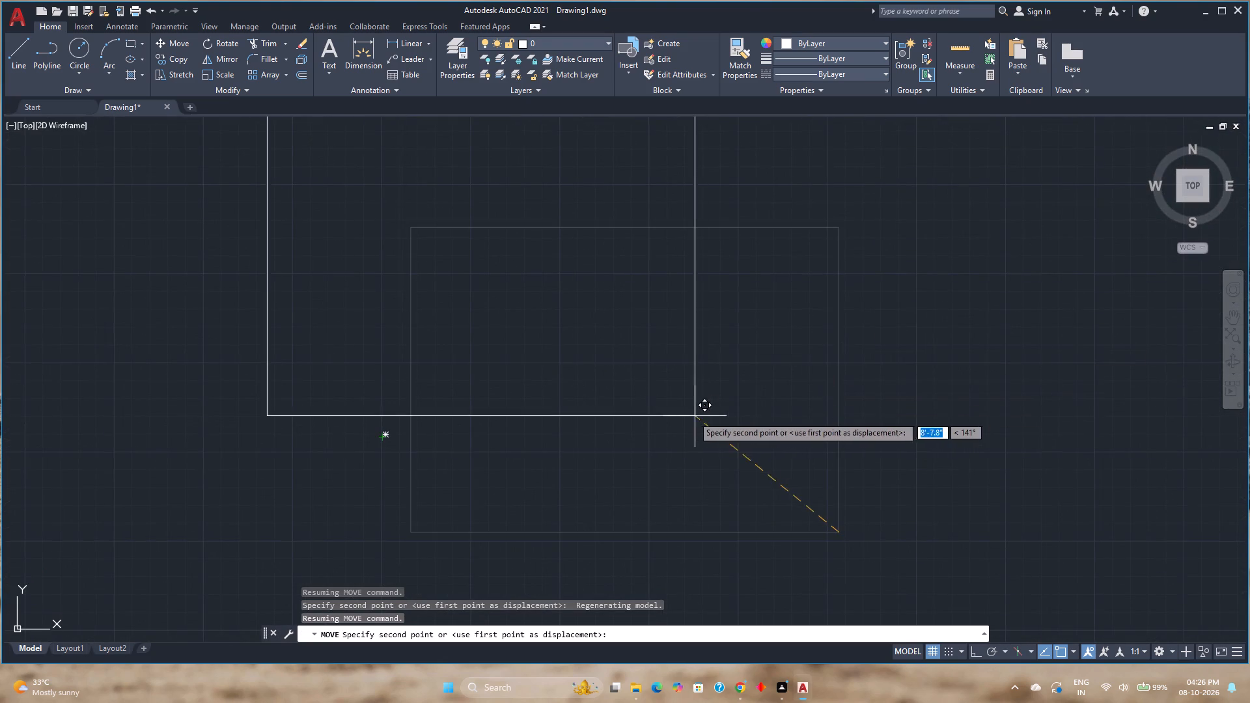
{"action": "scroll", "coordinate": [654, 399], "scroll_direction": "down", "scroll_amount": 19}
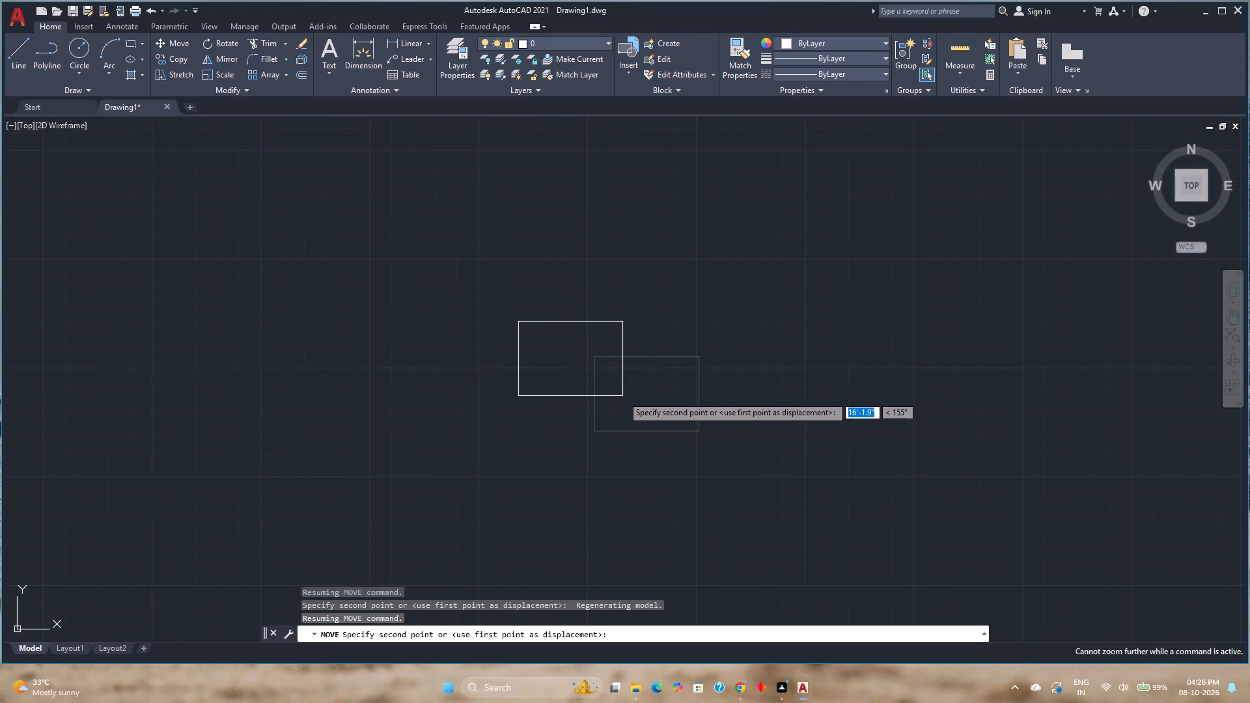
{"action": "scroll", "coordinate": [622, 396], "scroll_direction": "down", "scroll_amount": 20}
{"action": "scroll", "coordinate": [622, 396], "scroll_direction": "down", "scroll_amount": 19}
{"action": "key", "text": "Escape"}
Move the rectangle about 940' back toward the drawing origin, placing it near the Y axis and above the X axis.
{"action": "scroll", "coordinate": [549, 377], "scroll_direction": "down", "scroll_amount": 5}
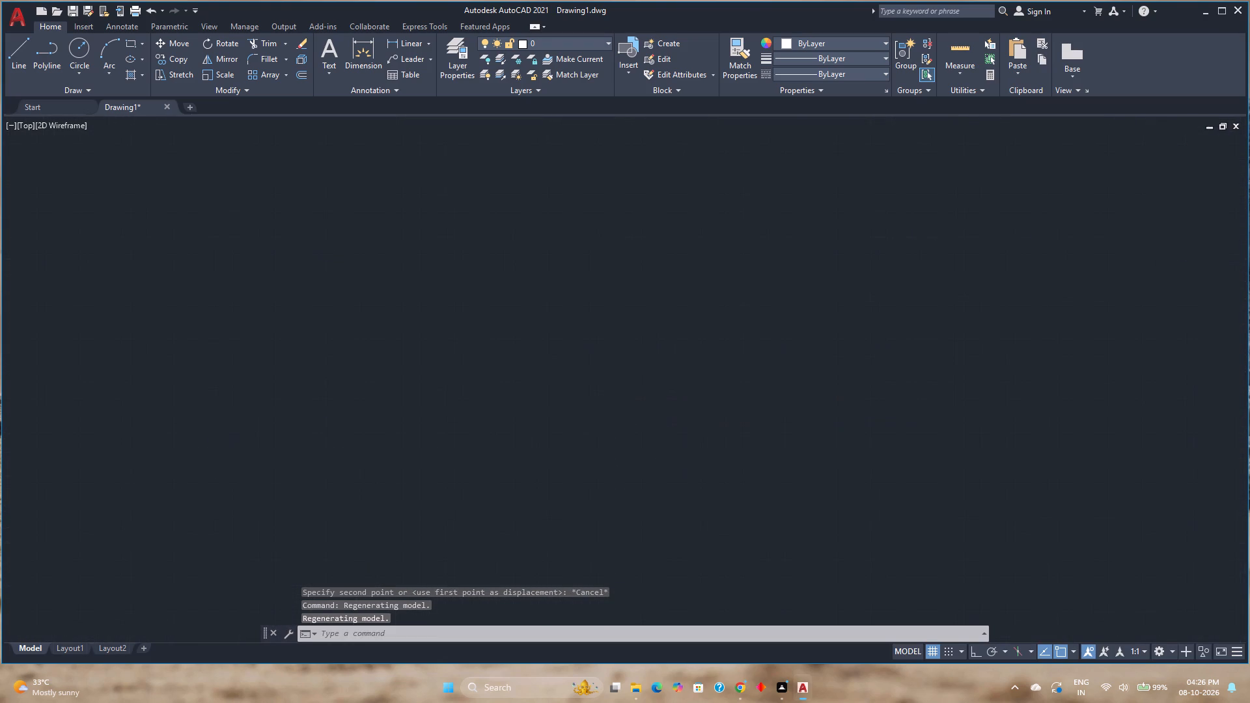
{"action": "left_click", "coordinate": [560, 374]}
{"action": "key", "text": "m"}
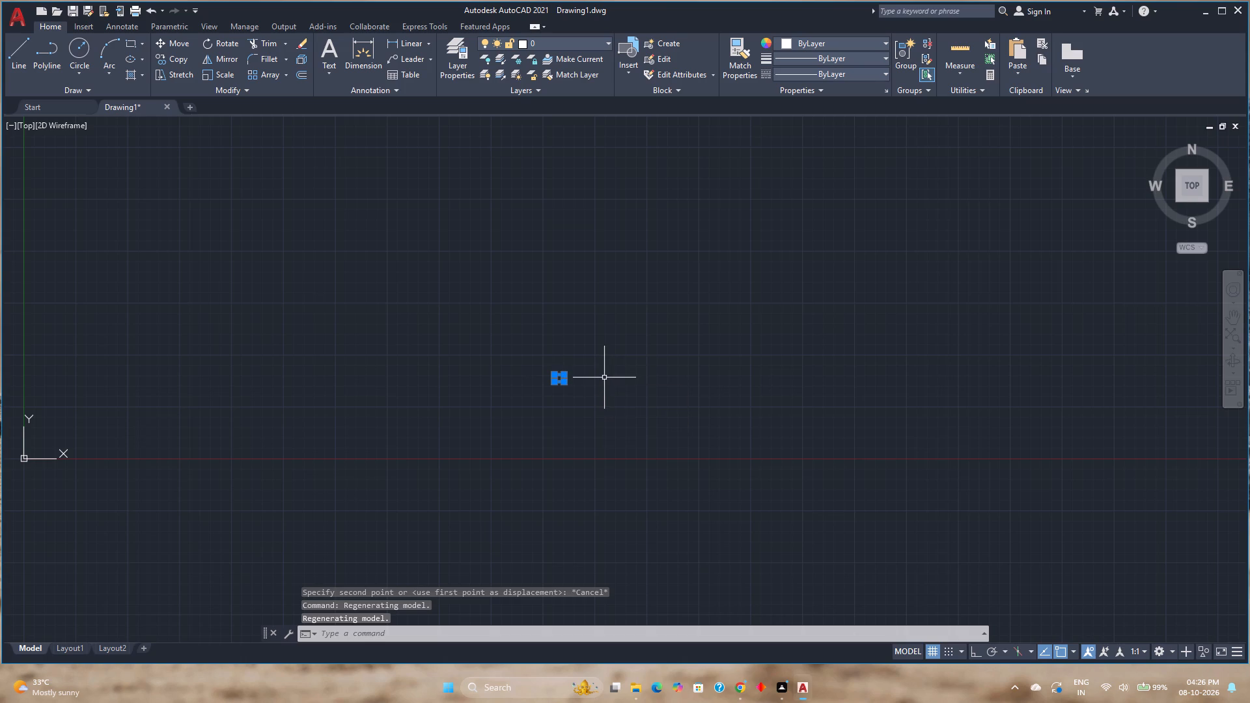
{"action": "key", "text": "m"}
{"action": "key", "text": "Return"}
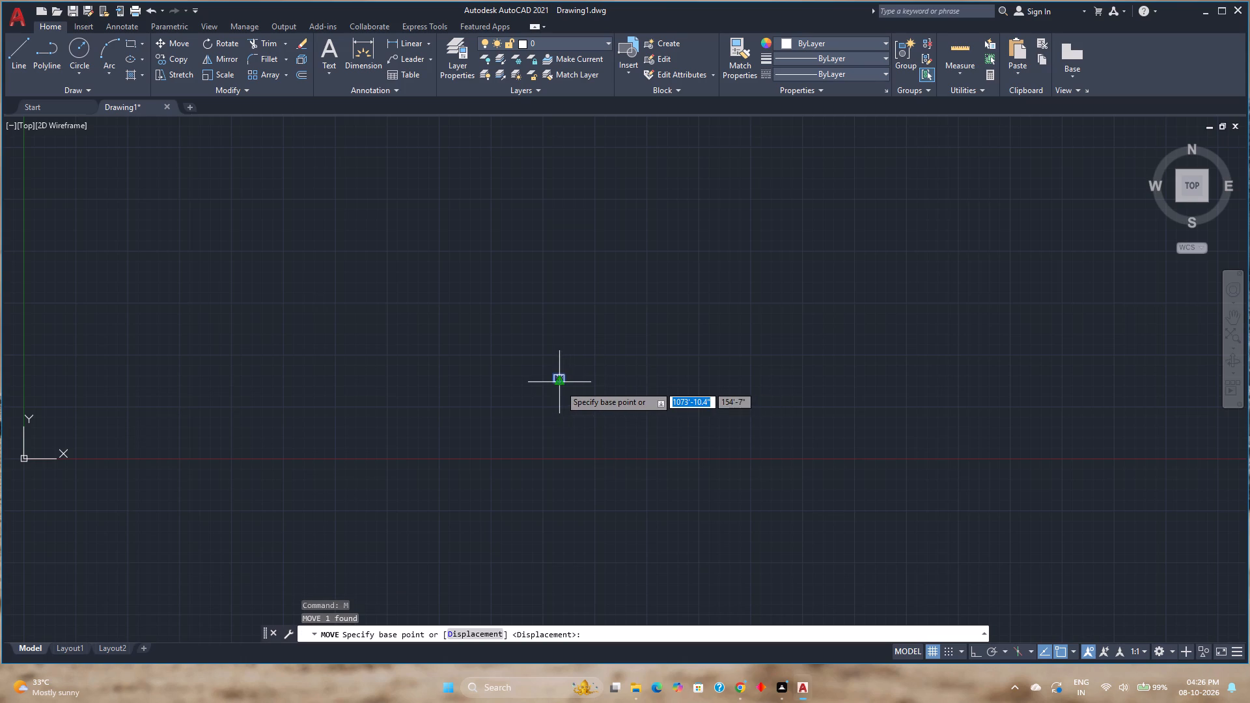
{"action": "left_click", "coordinate": [560, 385]}
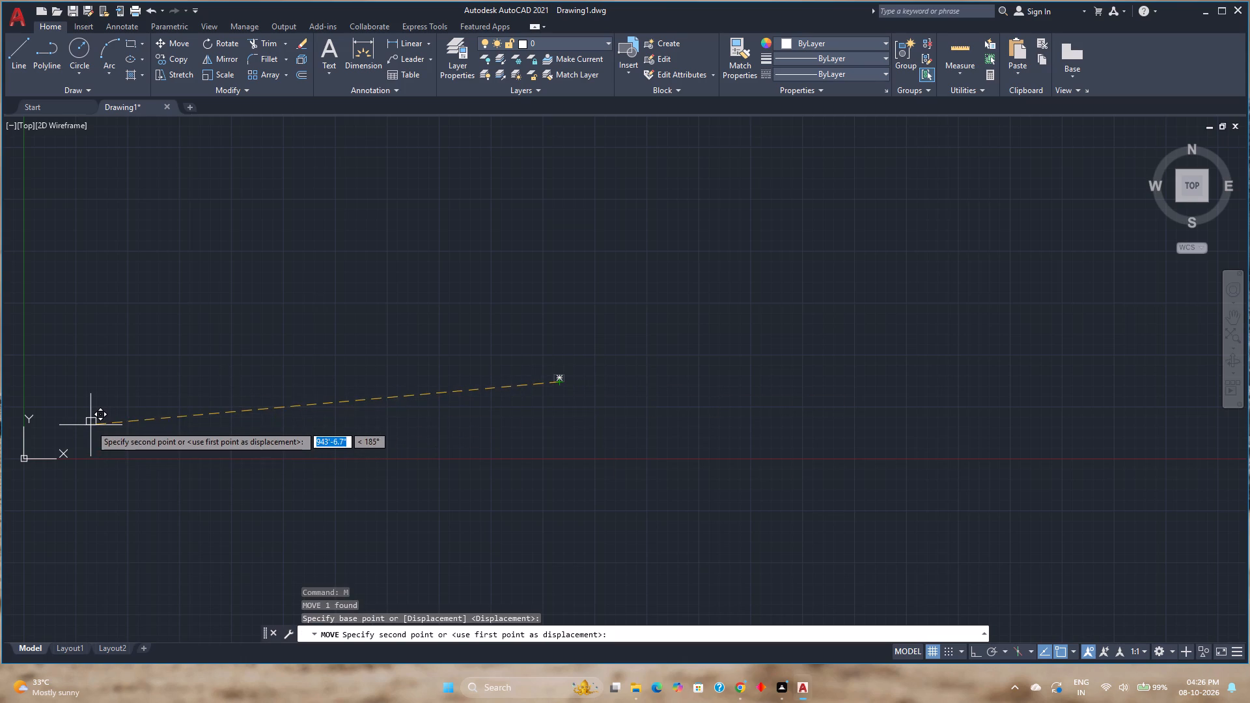
{"action": "left_click", "coordinate": [90, 425]}
Explode the rectangle into separate lines in the plan view.
{"action": "scroll", "coordinate": [89, 425], "scroll_direction": "up", "scroll_amount": 6}
{"action": "middle_click_drag", "start_coordinate": [92, 421], "coordinate": [280, 425], "text": "shift"}
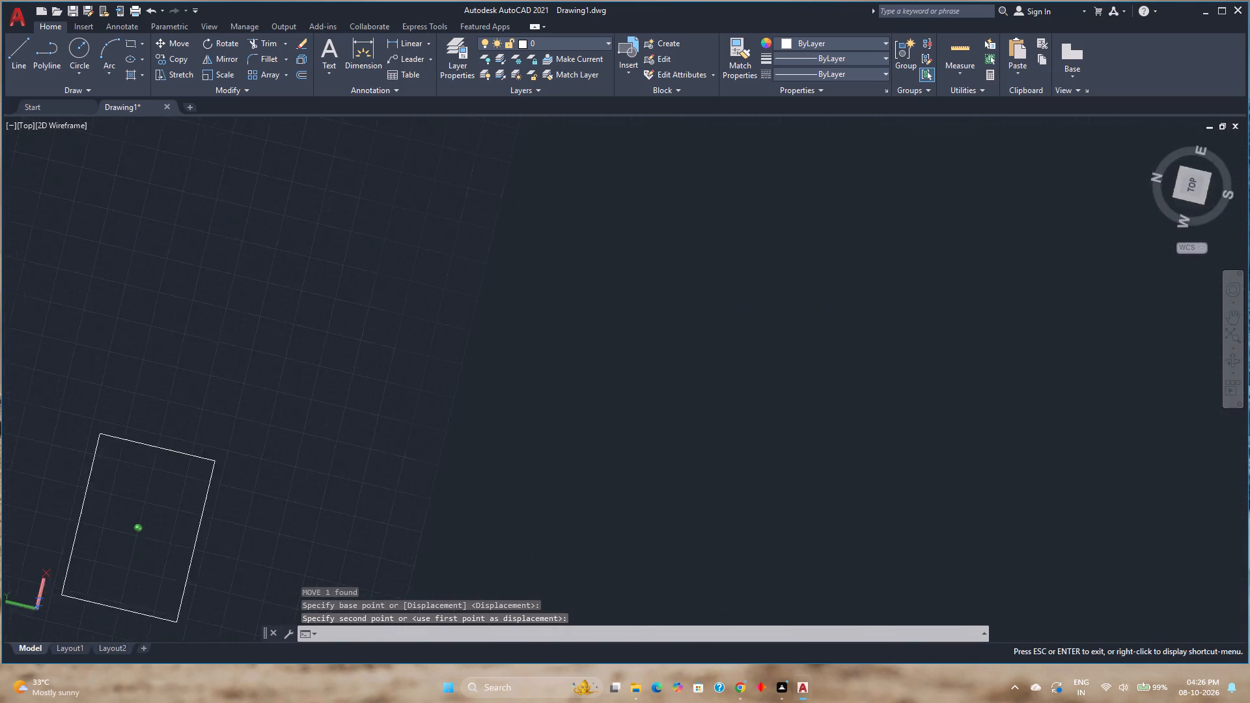
{"action": "middle_click_drag", "start_coordinate": [280, 425], "coordinate": [72, 454], "text": "shift"}
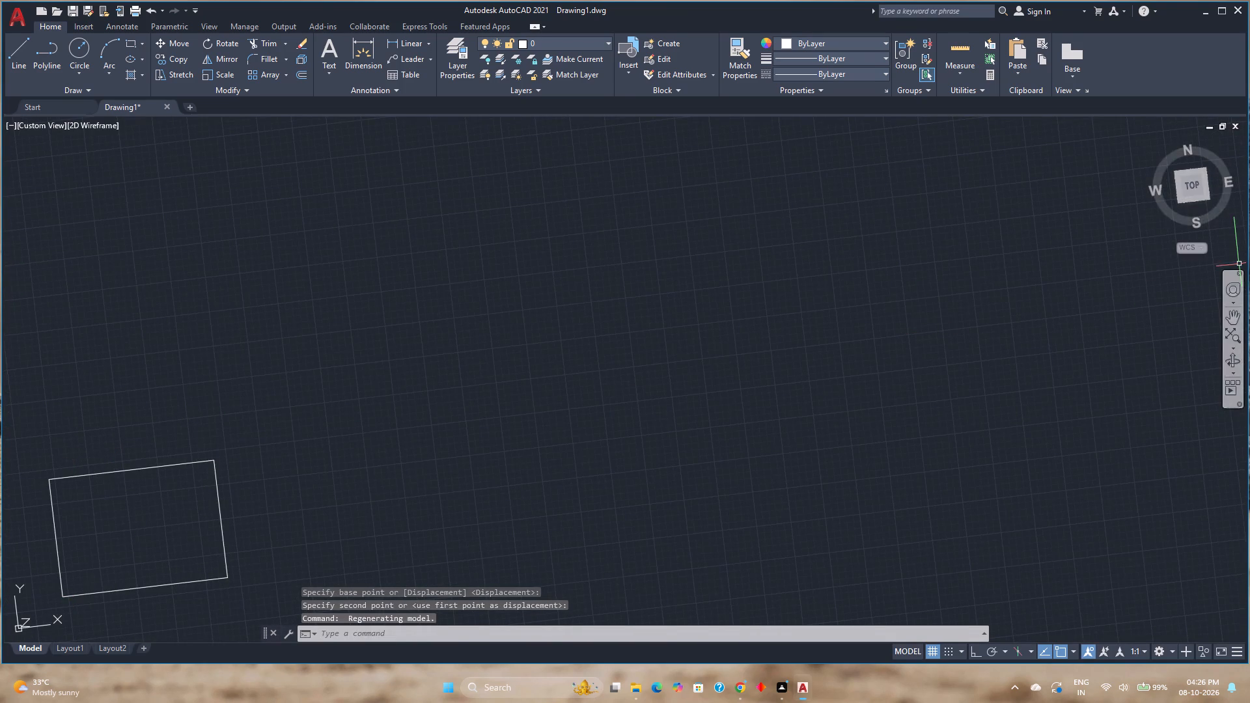
{"action": "left_click", "coordinate": [1186, 187]}
{"action": "scroll", "coordinate": [569, 373], "scroll_direction": "down", "scroll_amount": 2}
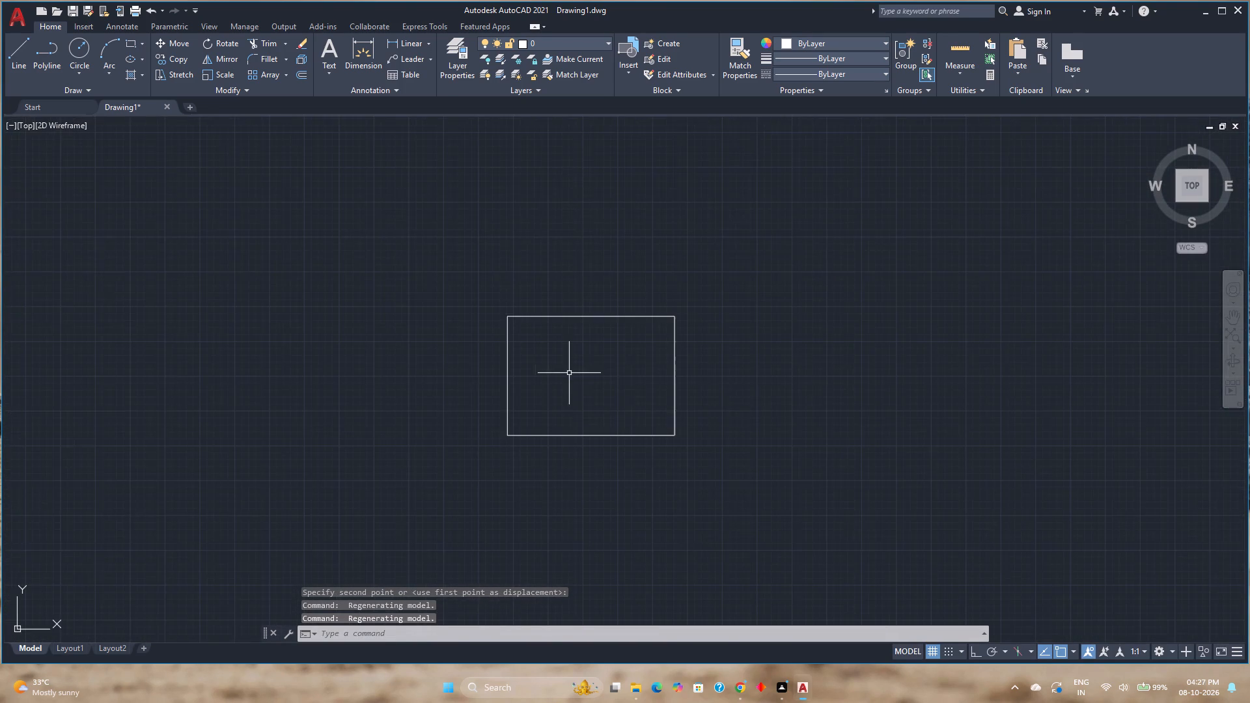
{"action": "scroll", "coordinate": [606, 382], "scroll_direction": "down", "scroll_amount": 2, "text": "ctrl"}
{"action": "scroll", "coordinate": [606, 382], "scroll_direction": "up", "scroll_amount": 1, "text": "ctrl"}
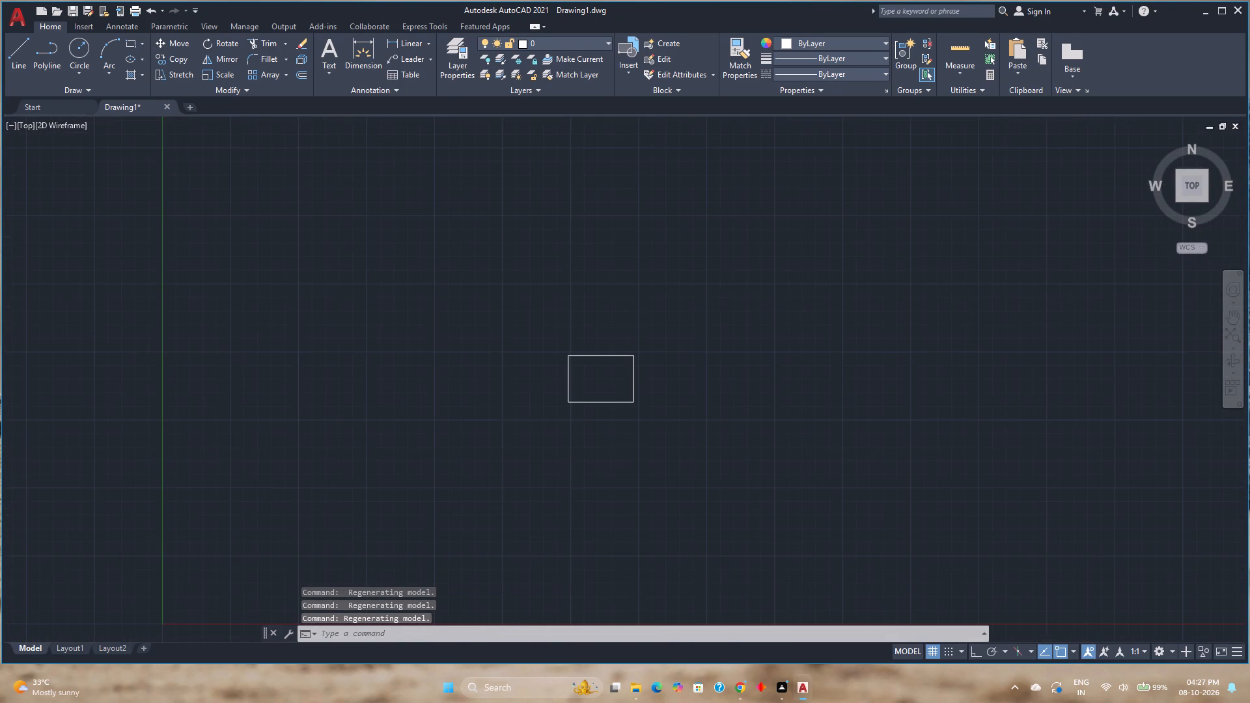
{"action": "middle_click_drag", "start_coordinate": [701, 384], "coordinate": [651, 394]}
{"action": "scroll", "coordinate": [651, 394], "scroll_direction": "down", "scroll_amount": 2}
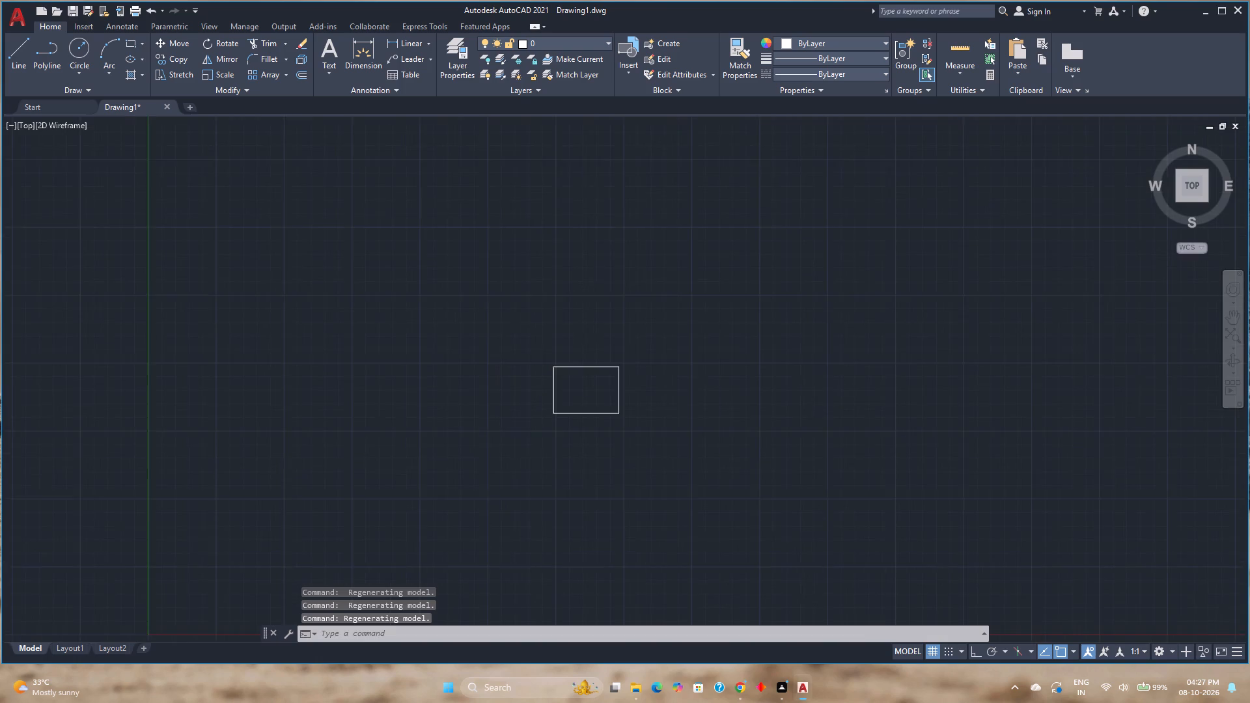
{"action": "scroll", "coordinate": [639, 394], "scroll_direction": "up", "scroll_amount": 3}
{"action": "middle_click_drag", "start_coordinate": [634, 396], "coordinate": [673, 333]}
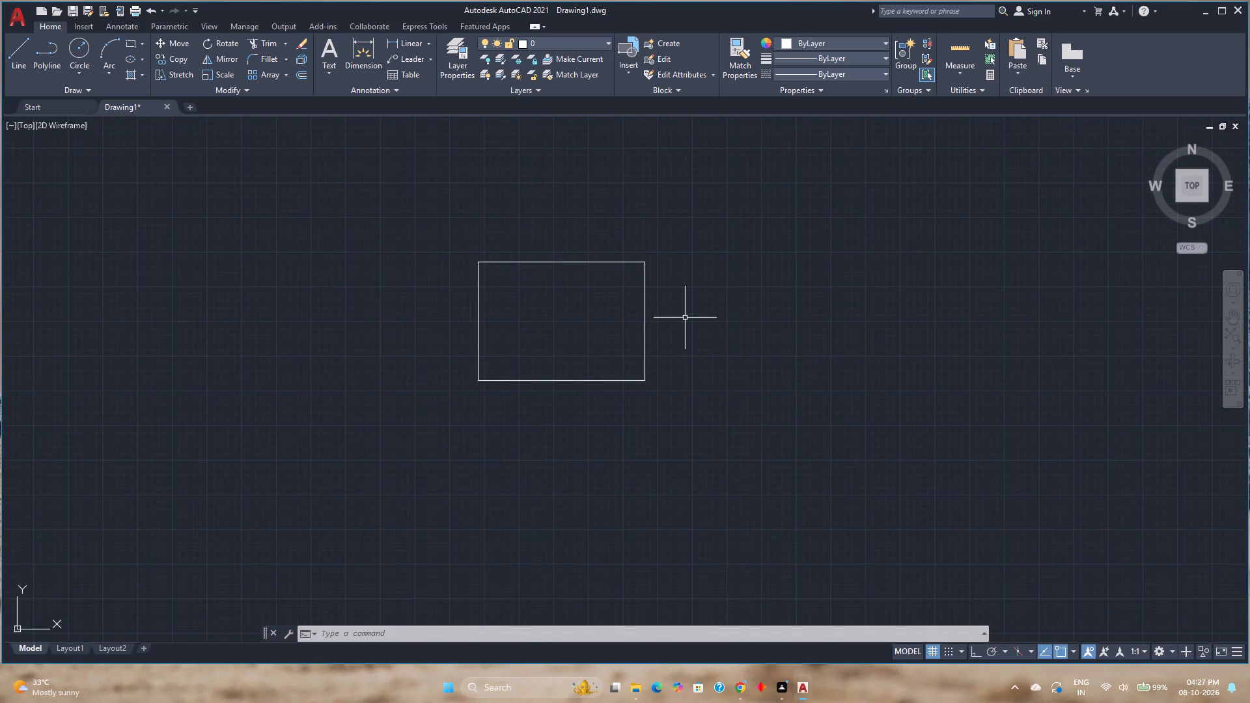
{"action": "left_click", "coordinate": [599, 260]}
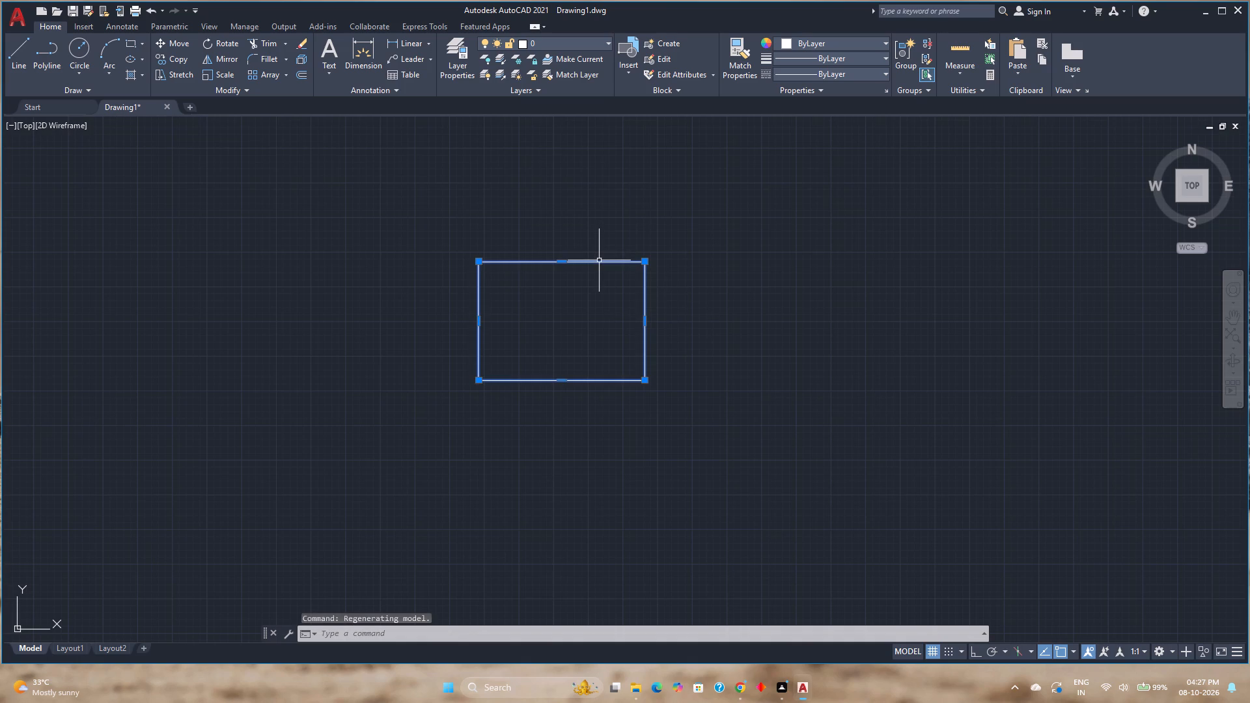
{"action": "type", "text": "expl"}
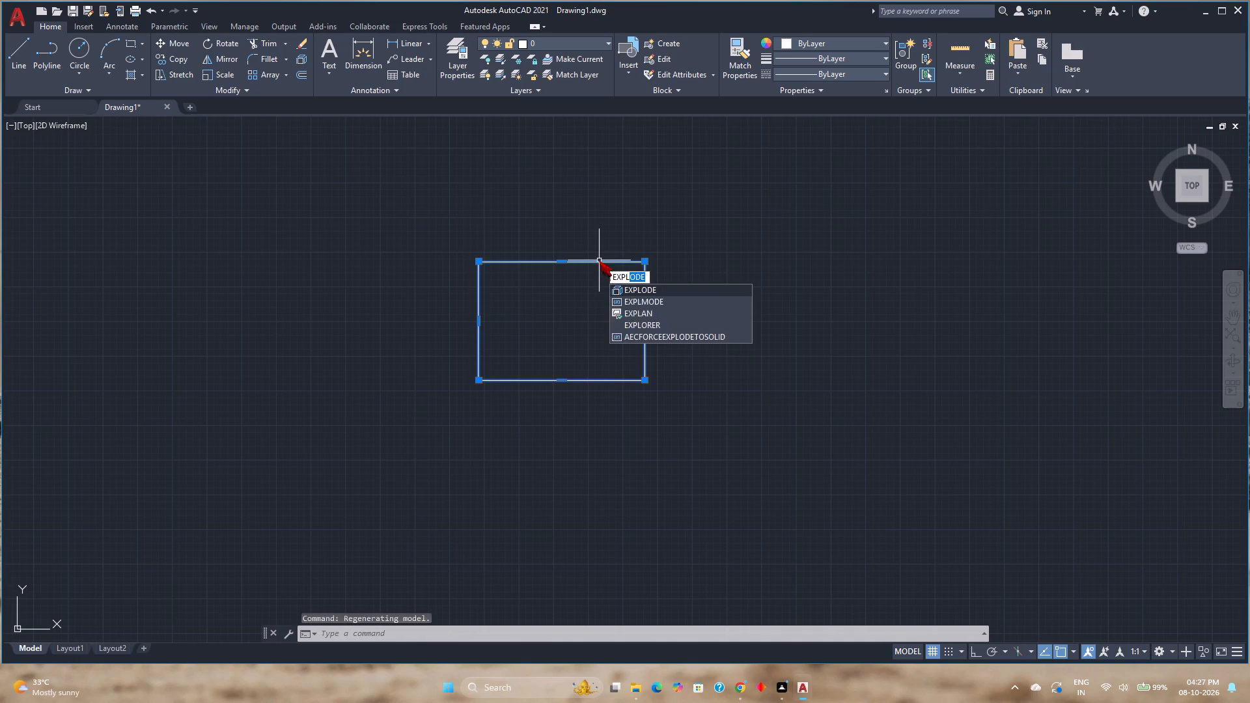
{"action": "key", "text": "Return"}
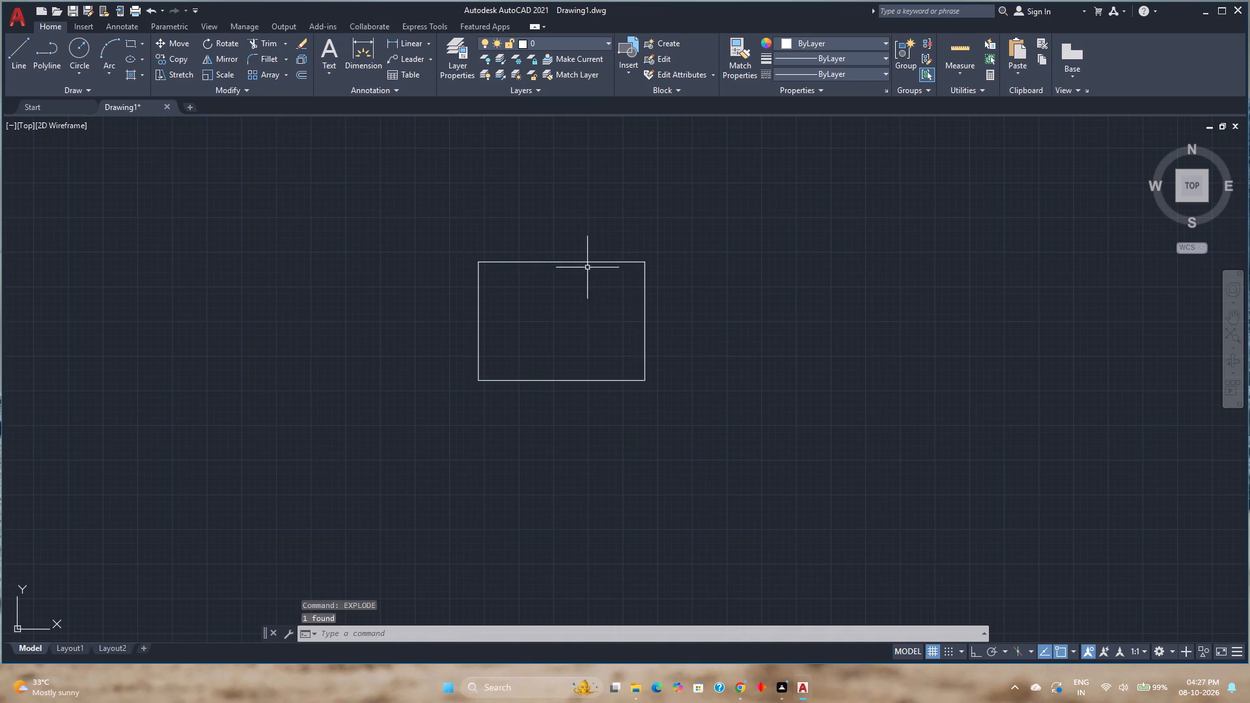
With Ortho and Snap on, draw a vertical line 16'4" upward from the rectangle's upper-right corner.
{"action": "middle_click_drag", "start_coordinate": [588, 263], "coordinate": [527, 364]}
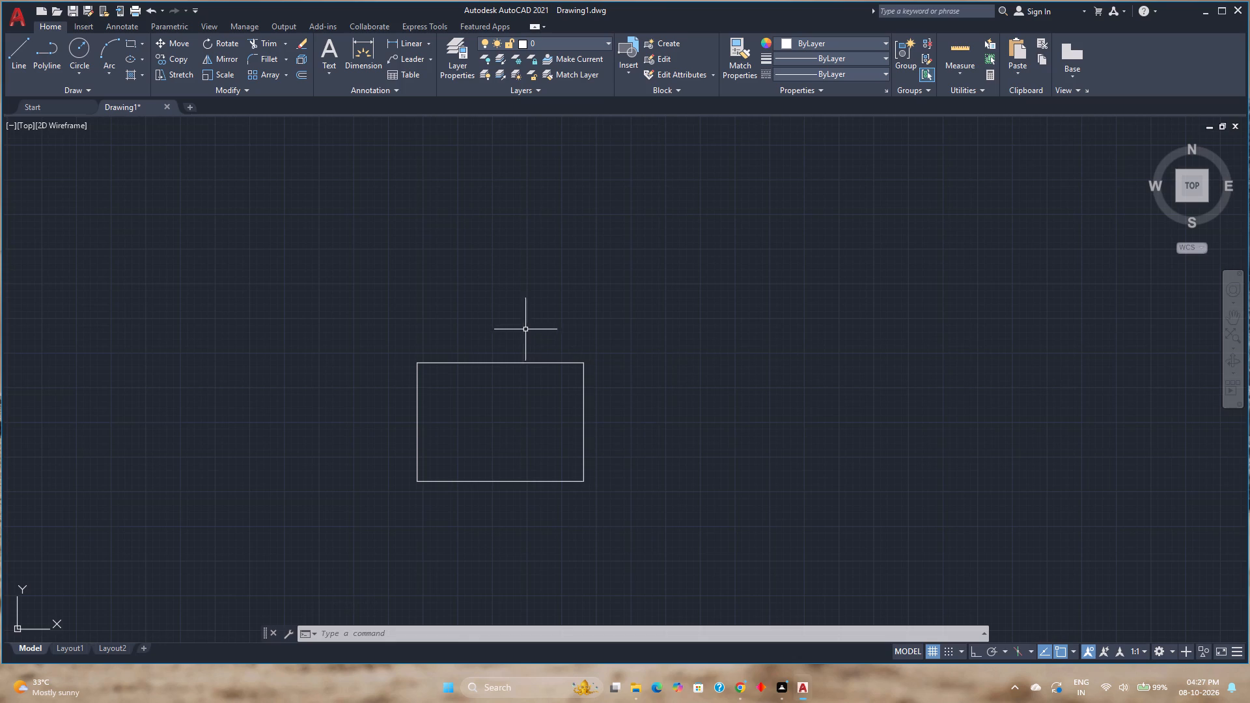
{"action": "left_click", "coordinate": [26, 53]}
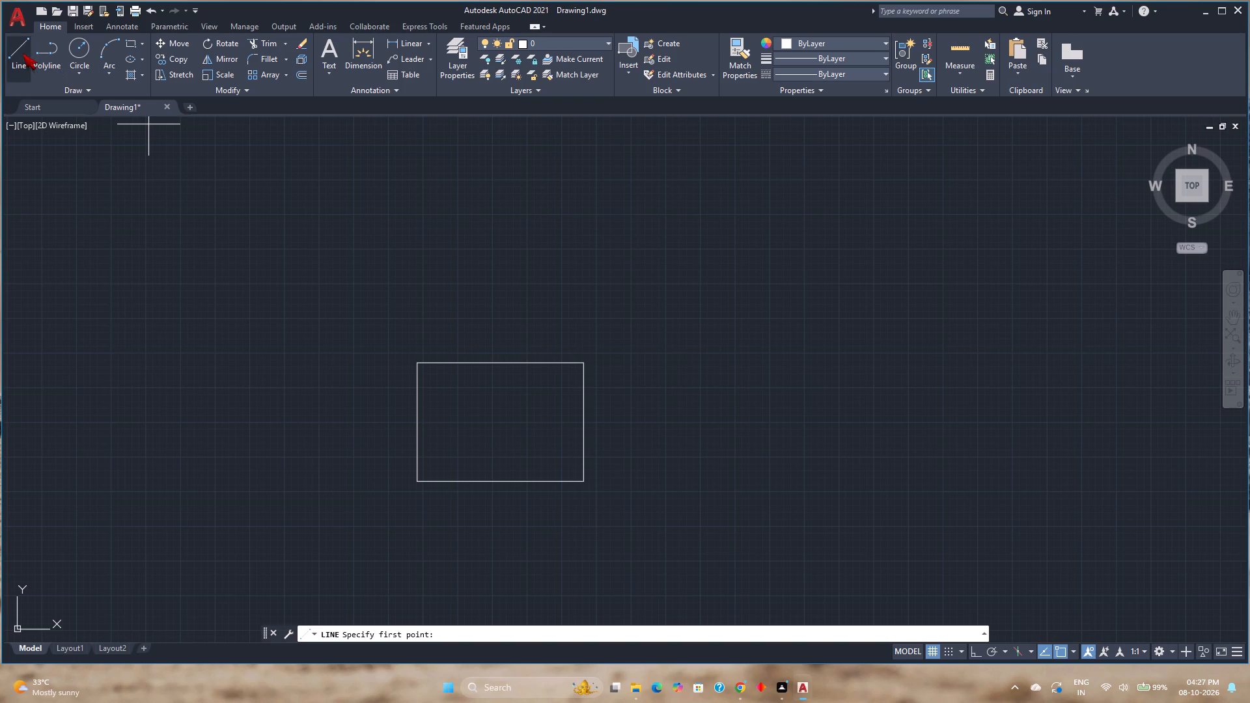
{"action": "left_click", "coordinate": [583, 364]}
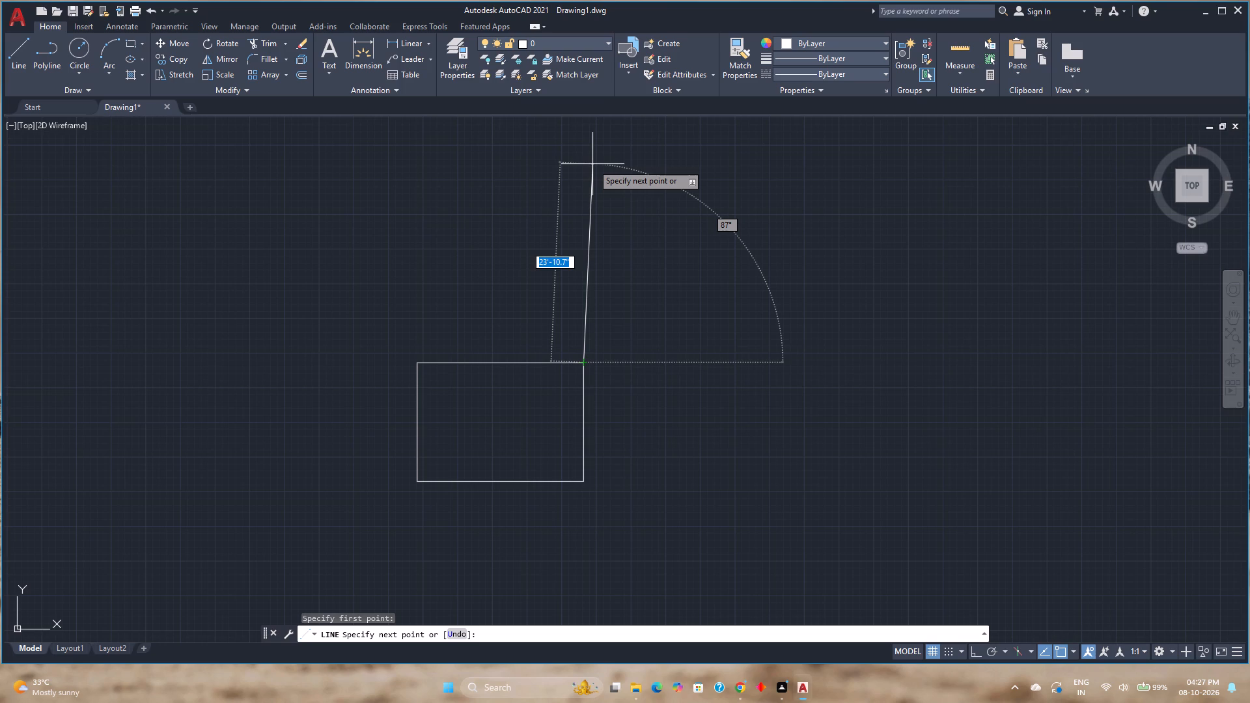
{"action": "key", "text": "F9"}
{"action": "key", "text": "F8"}
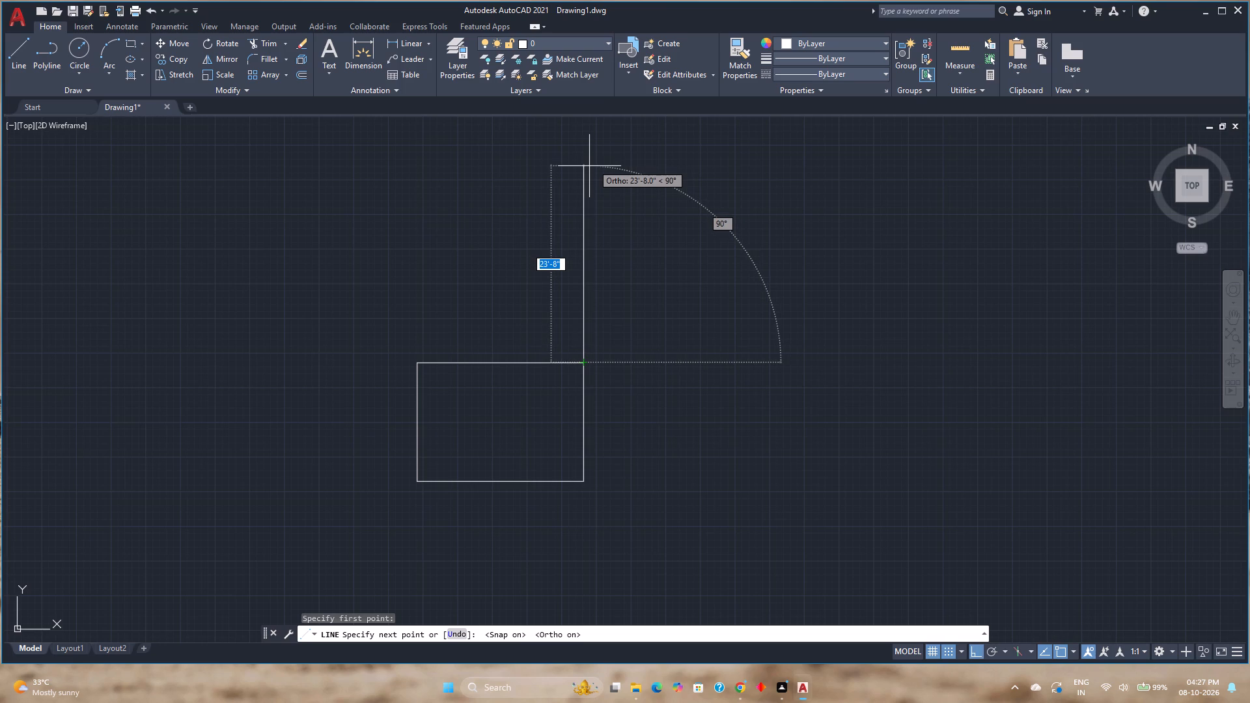
{"action": "key", "text": "F9"}
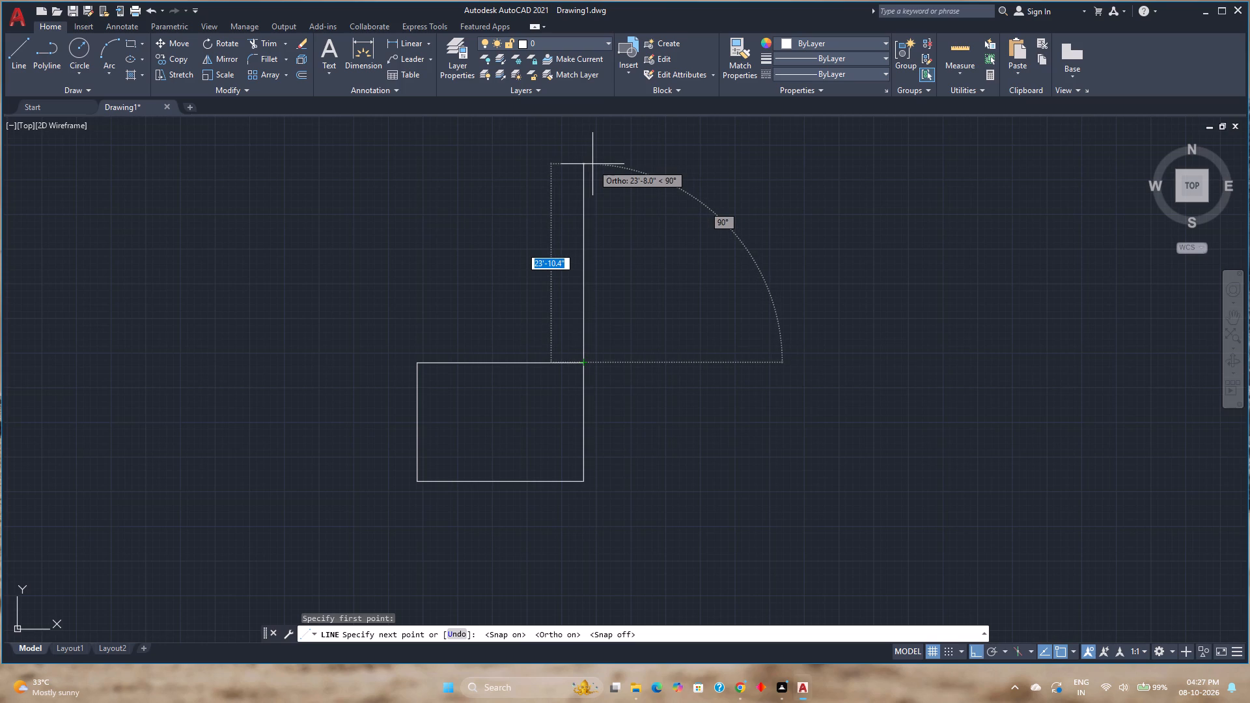
{"action": "key", "text": "F9"}
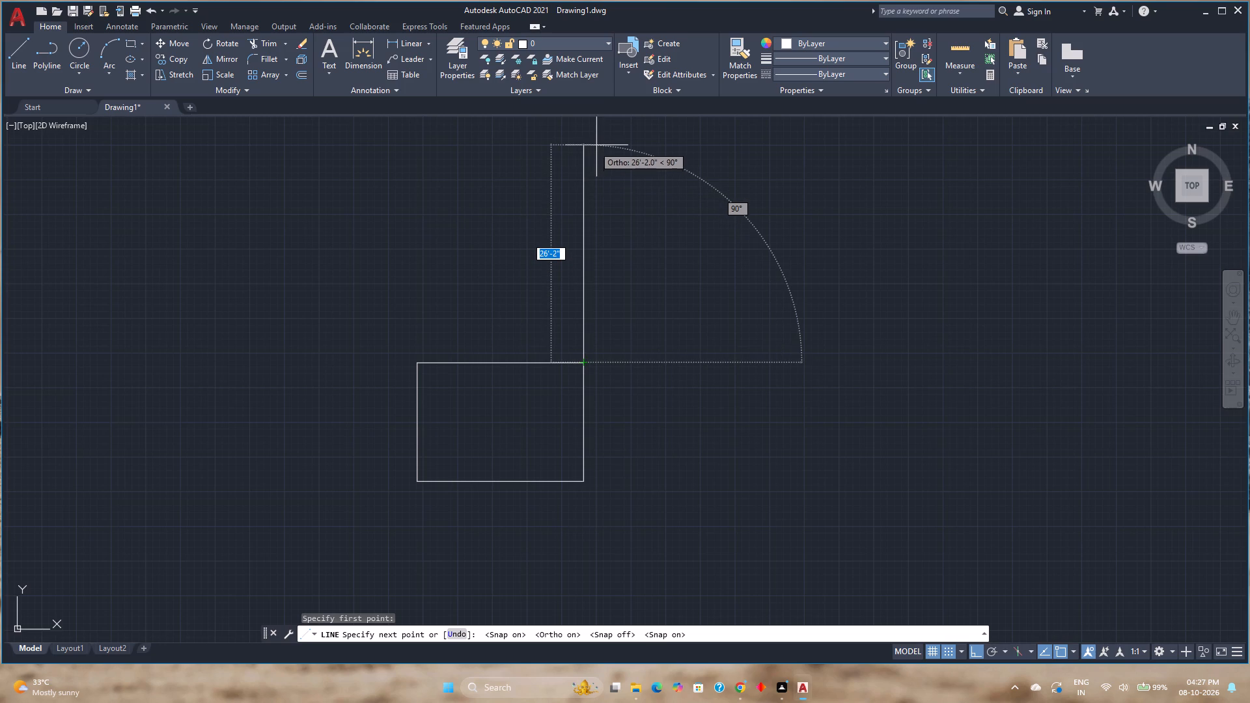
{"action": "type", "text": "16'4"}
{"action": "key", "text": "Return"}
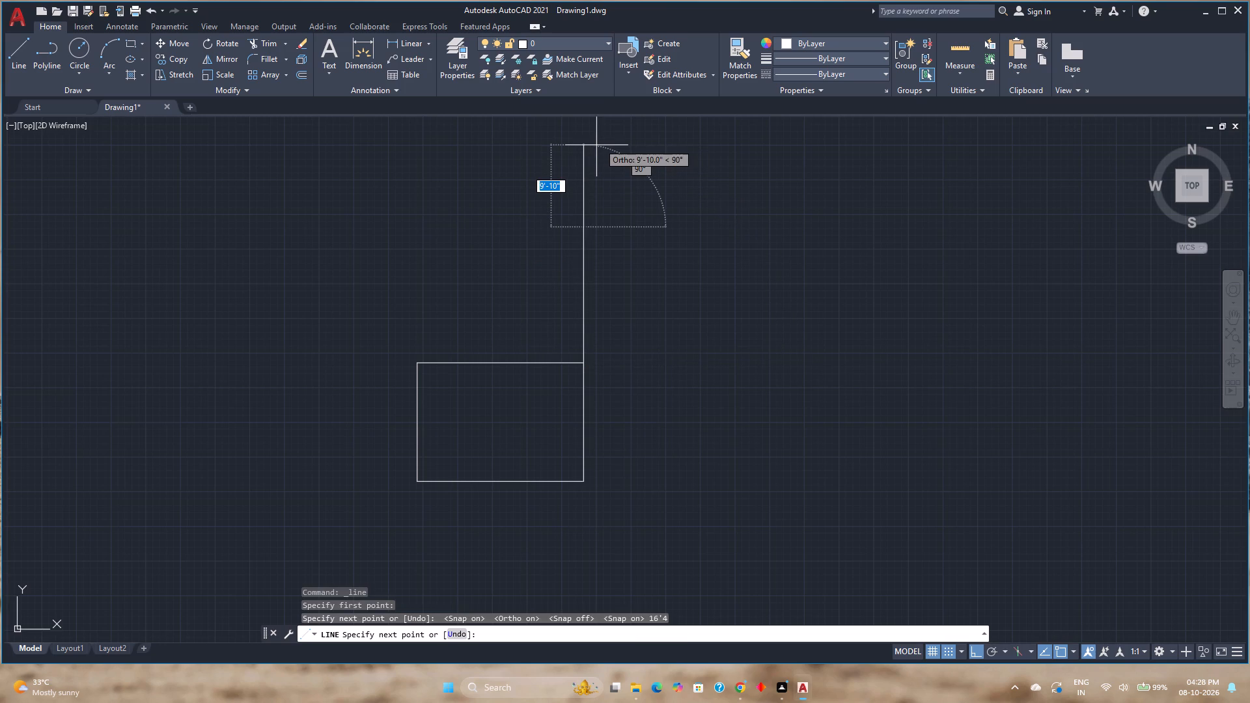
Continue the line straight up with a second vertical segment 9'9" long.
{"action": "scroll", "coordinate": [632, 100], "scroll_direction": "down", "scroll_amount": 2}
{"action": "scroll", "coordinate": [571, 168], "scroll_direction": "down", "scroll_amount": 1}
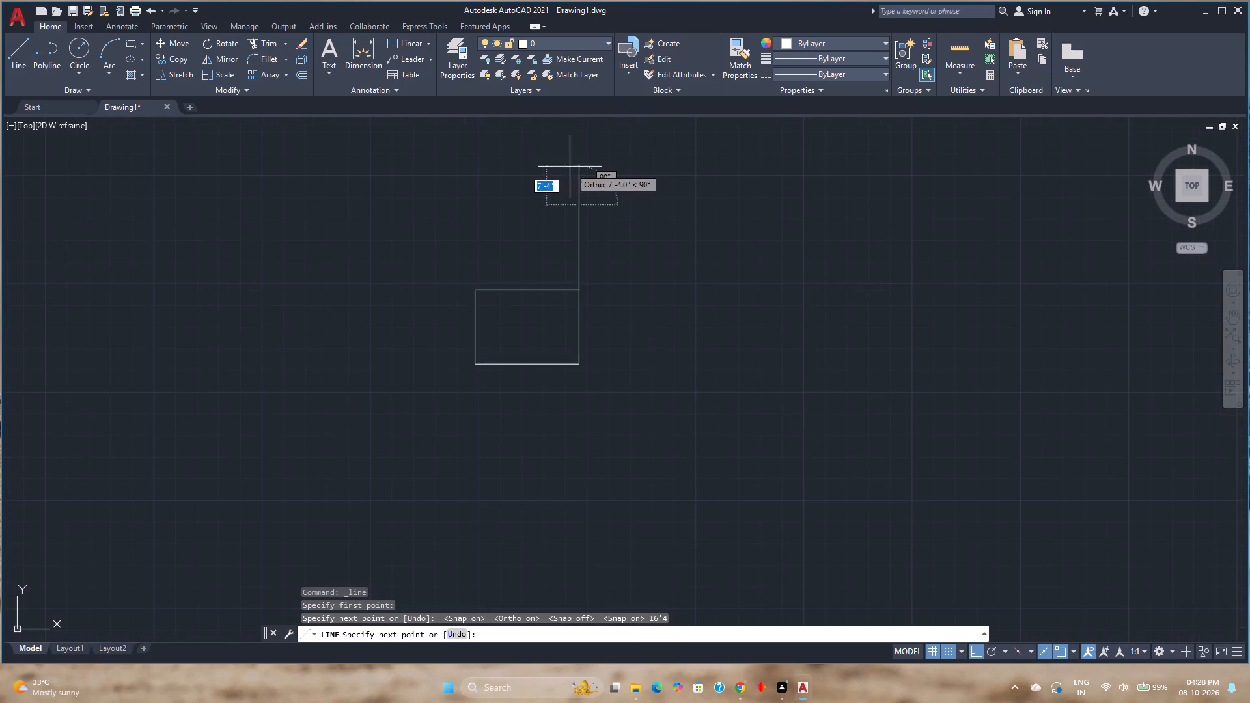
{"action": "middle_click_drag", "start_coordinate": [570, 168], "coordinate": [581, 262]}
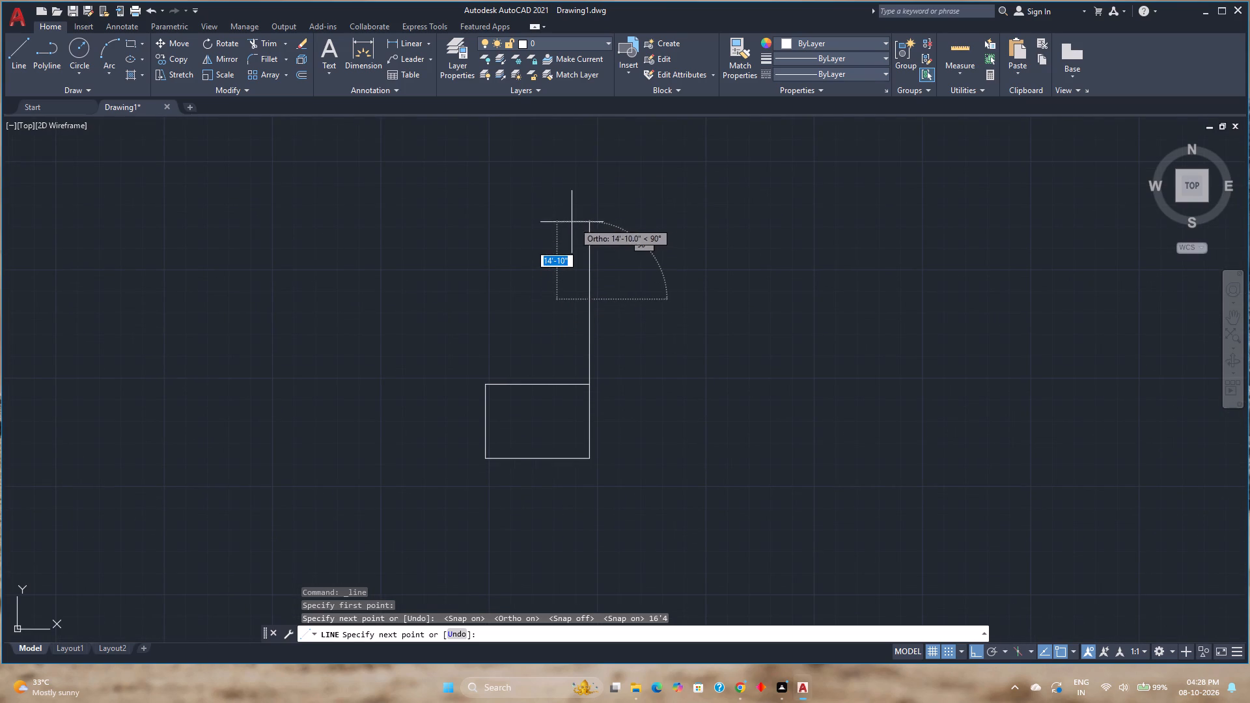
{"action": "type", "text": "9'9"}
{"action": "key", "text": "shift+quotedbl"}
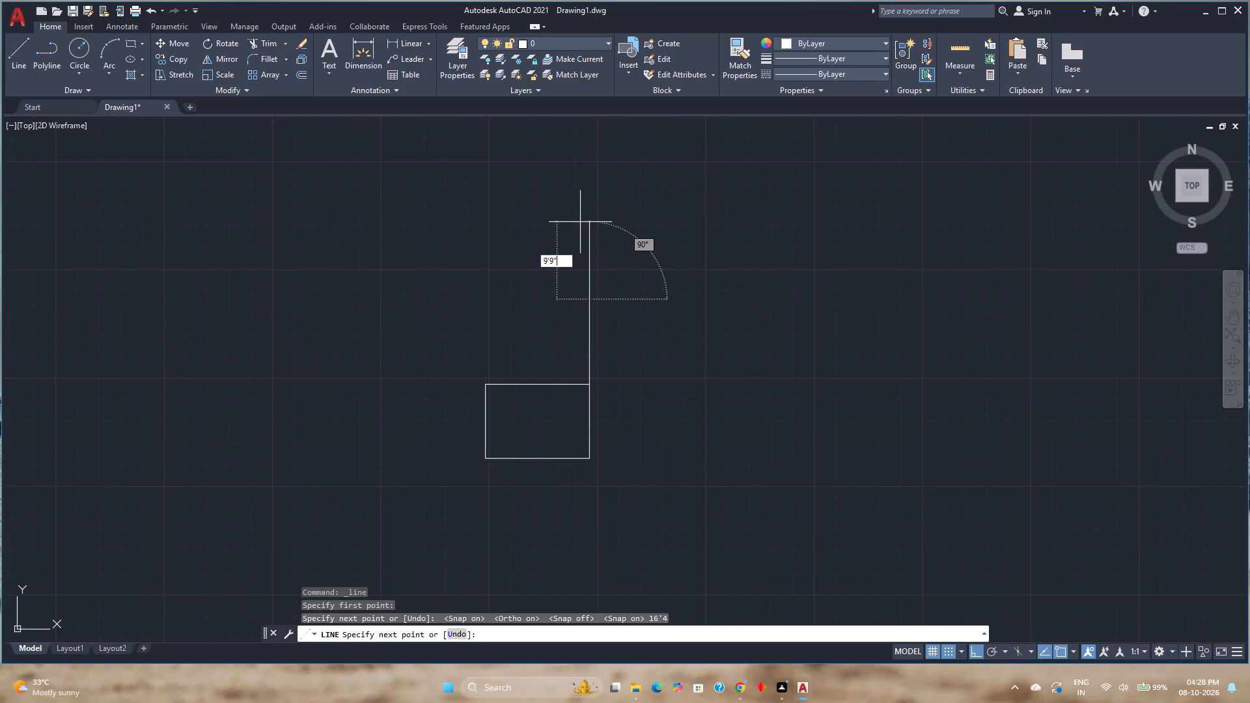
{"action": "key", "text": "Return"}
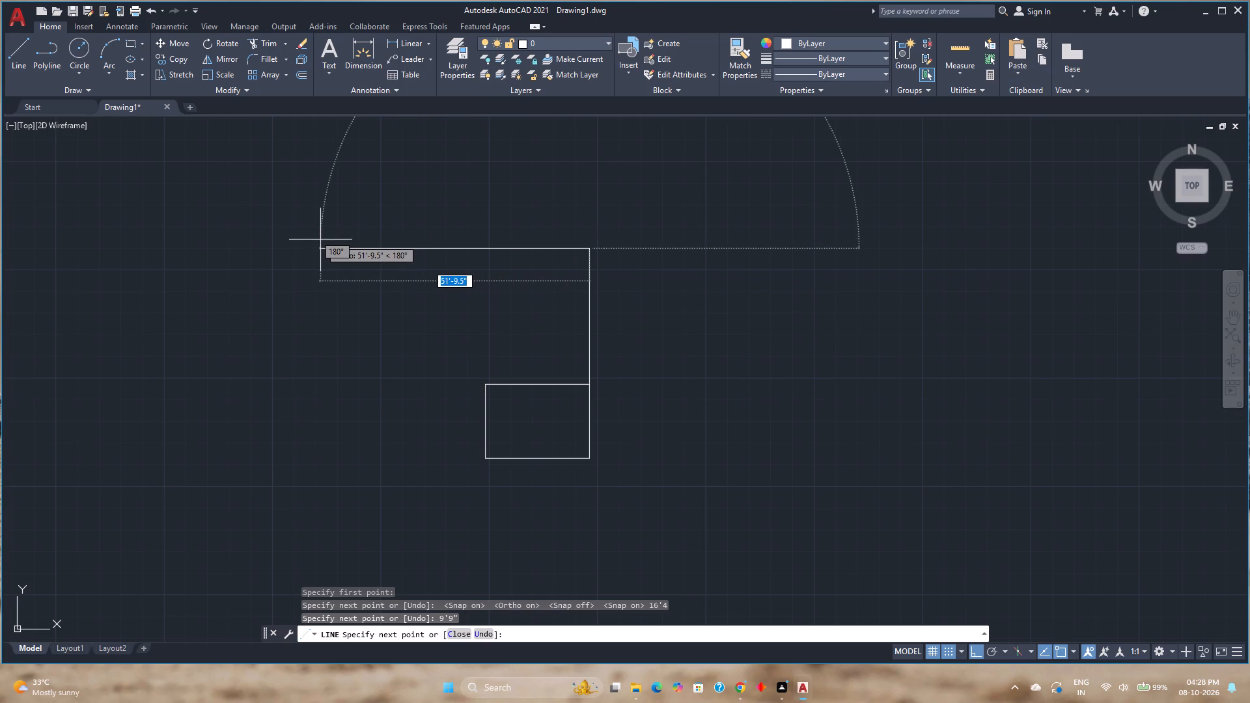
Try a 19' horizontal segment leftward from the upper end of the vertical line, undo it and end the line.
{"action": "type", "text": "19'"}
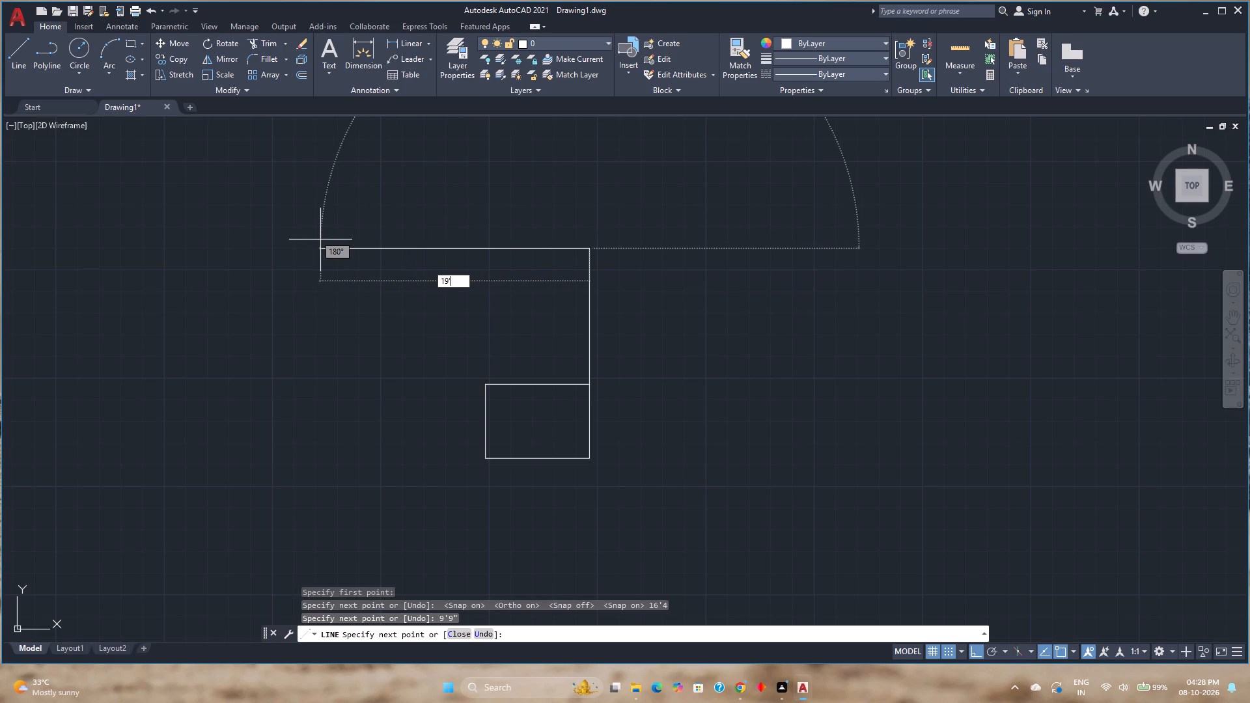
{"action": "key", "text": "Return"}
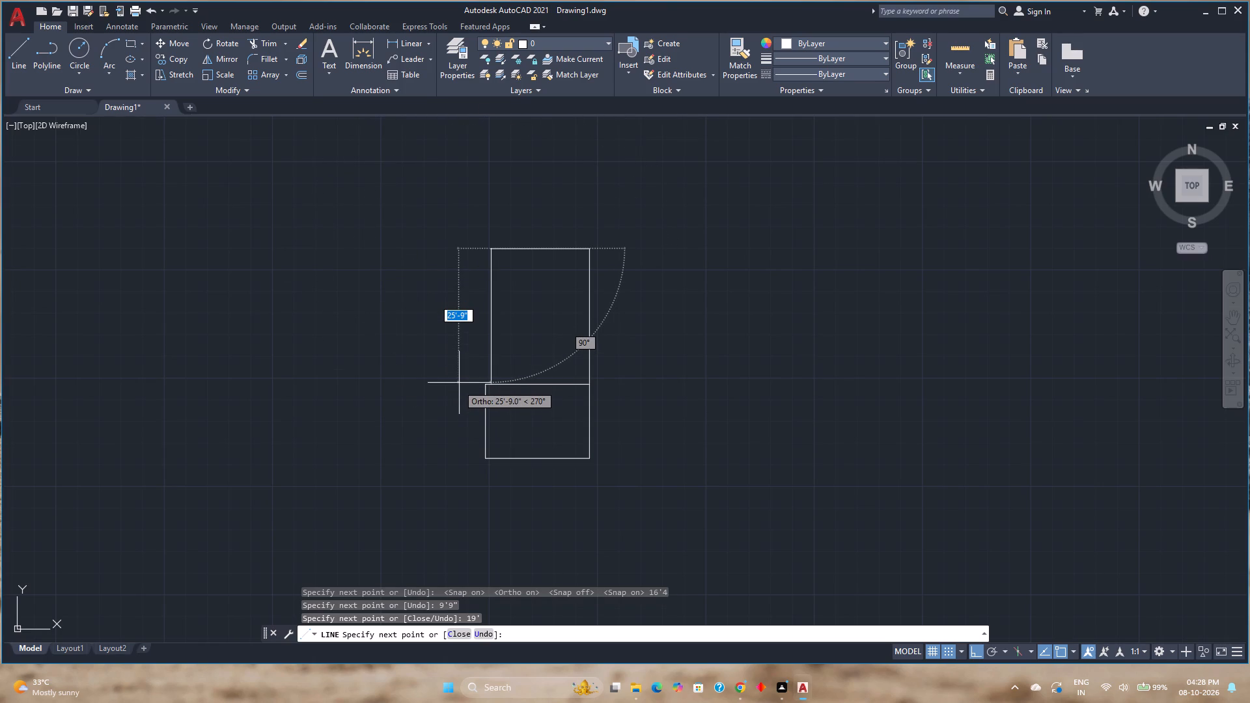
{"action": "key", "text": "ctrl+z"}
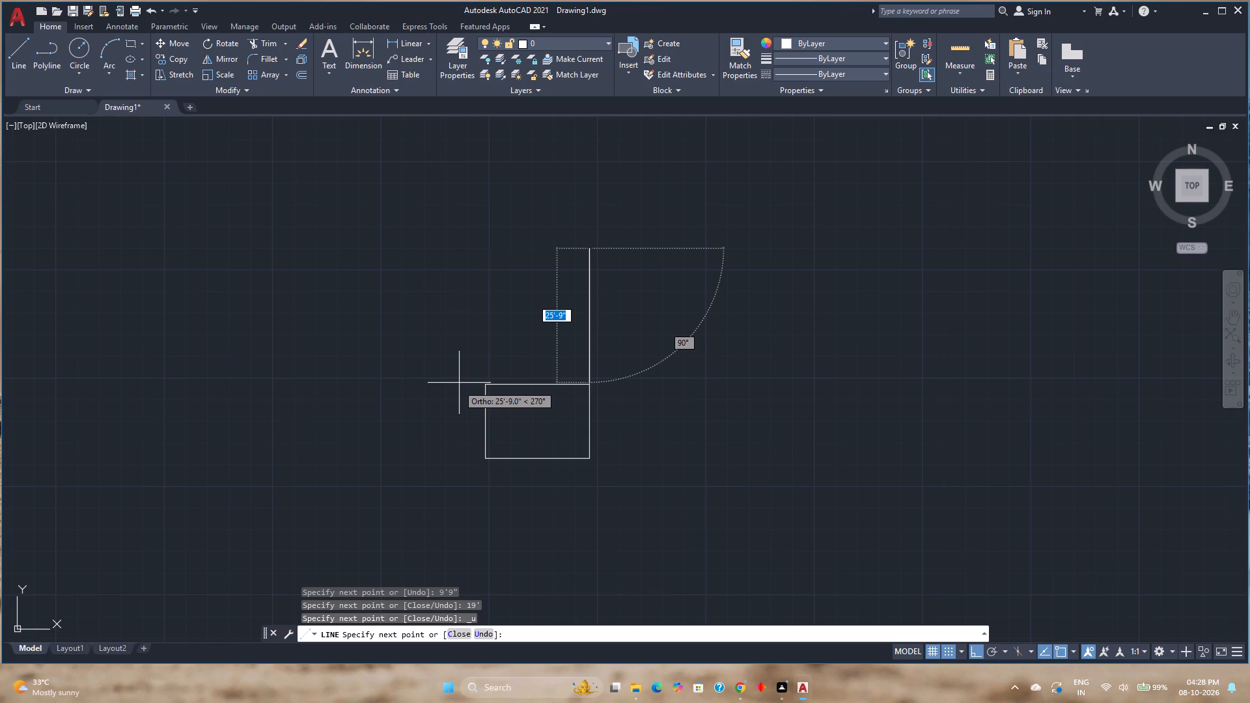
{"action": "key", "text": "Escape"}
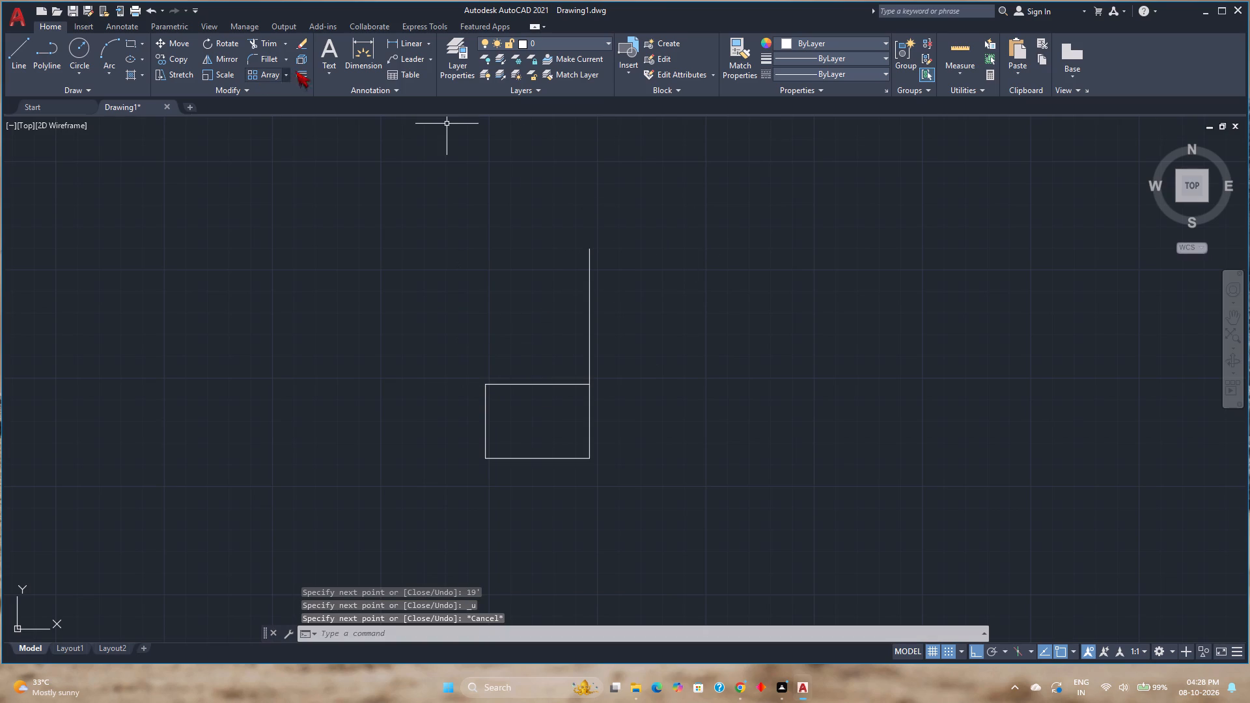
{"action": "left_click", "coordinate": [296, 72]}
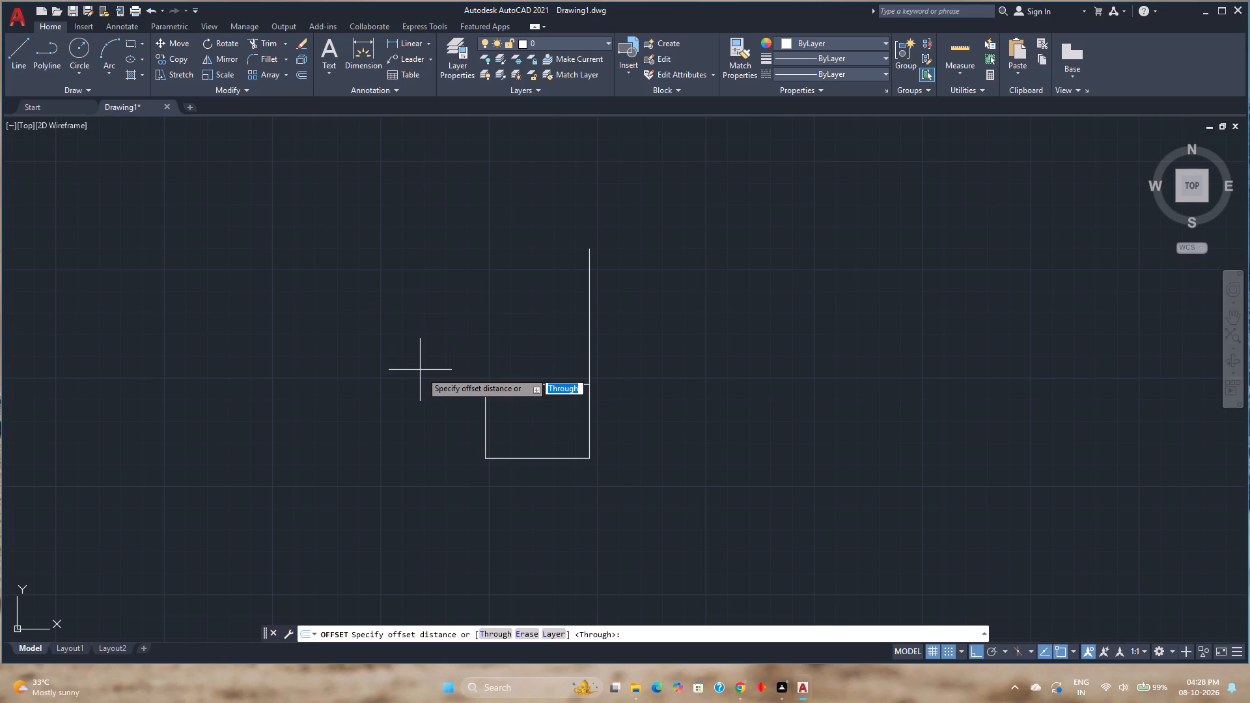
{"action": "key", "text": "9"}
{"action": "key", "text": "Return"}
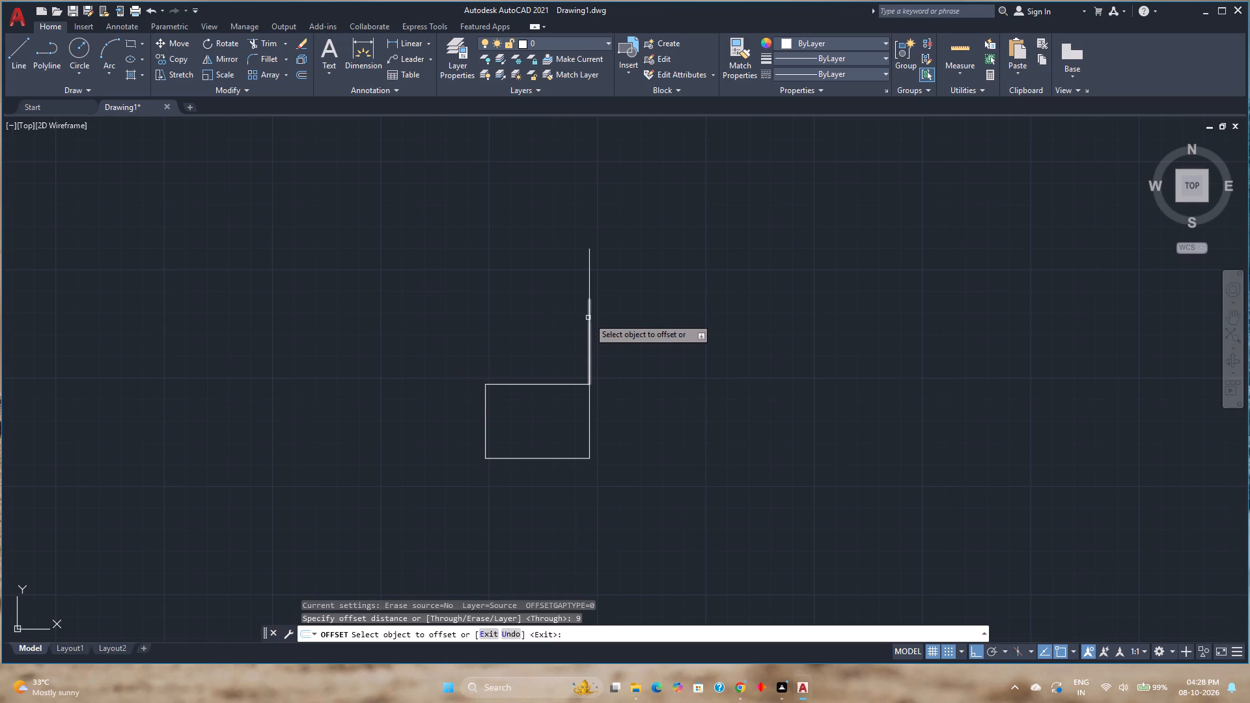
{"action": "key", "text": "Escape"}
Join the two collinear vertical segments above the rectangle into a single line.
{"action": "left_click_drag", "start_coordinate": [630, 344], "coordinate": [581, 262]}
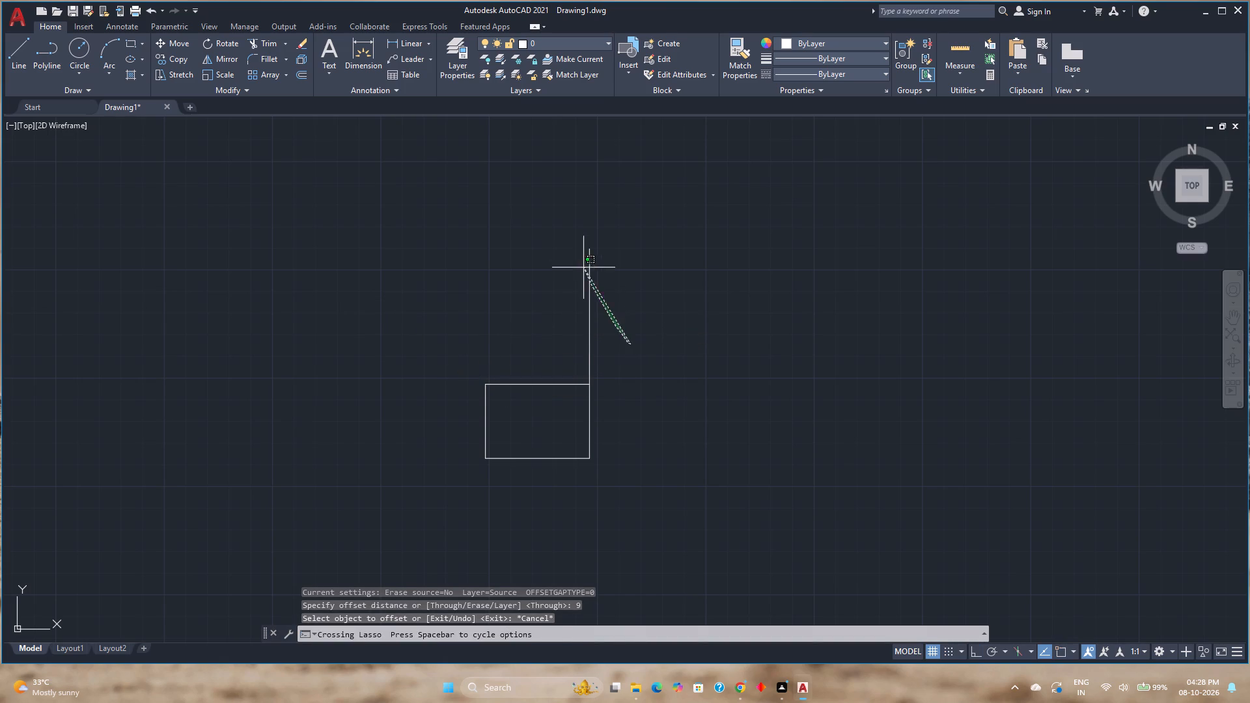
{"action": "left_click_drag", "start_coordinate": [581, 262], "coordinate": [548, 225]}
{"action": "left_click_drag", "start_coordinate": [609, 333], "coordinate": [551, 304]}
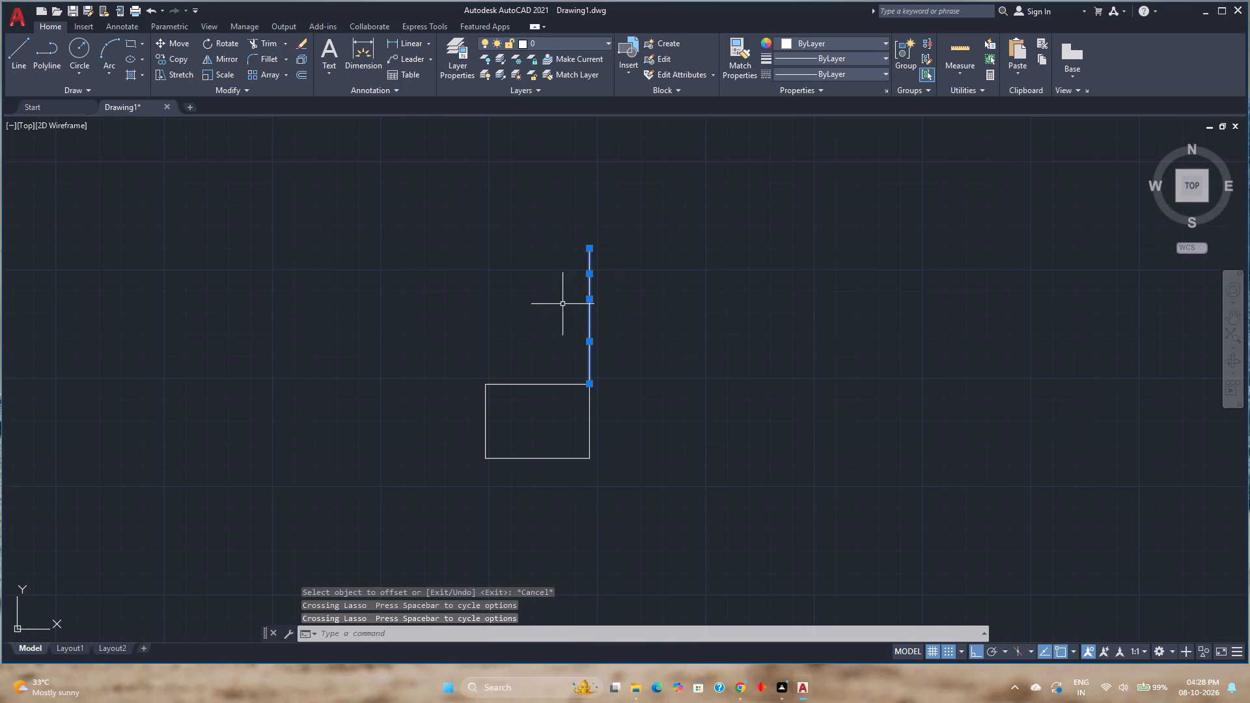
{"action": "key", "text": "j"}
{"action": "key", "text": "Return"}
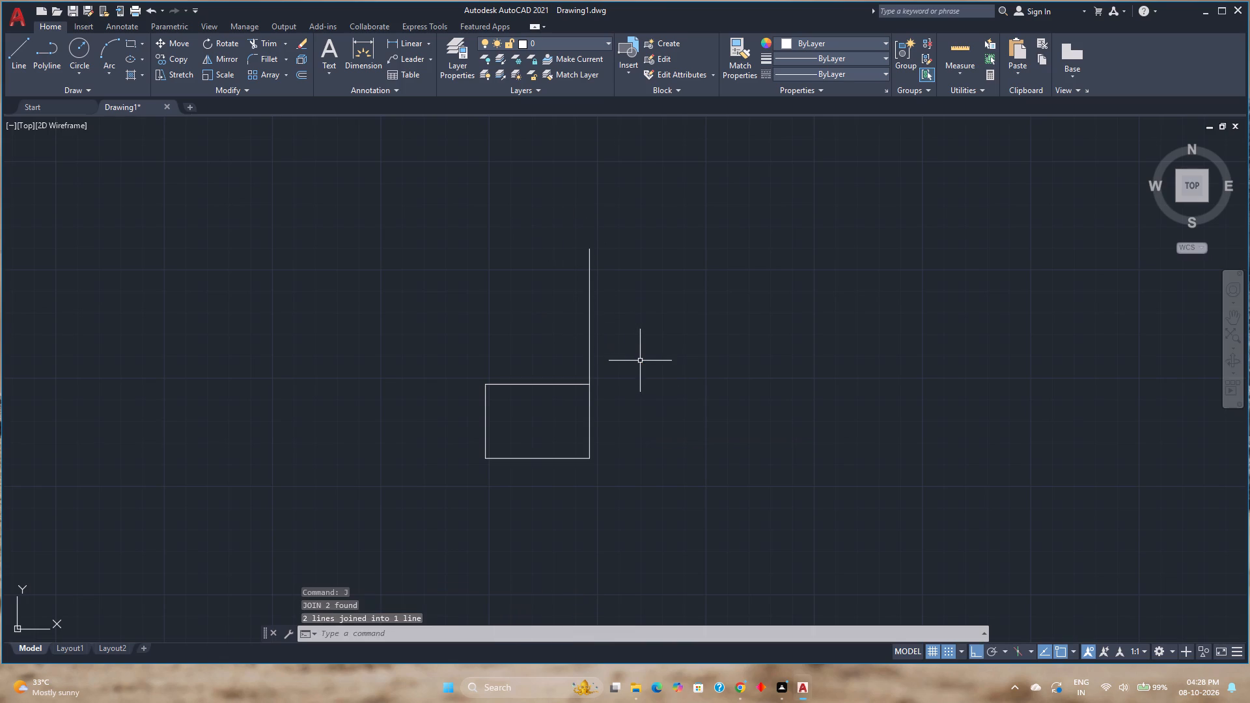
Offset the joined vertical line 9" to its left to form the second face of the wall.
{"action": "key", "text": "o"}
{"action": "key", "text": "f"}
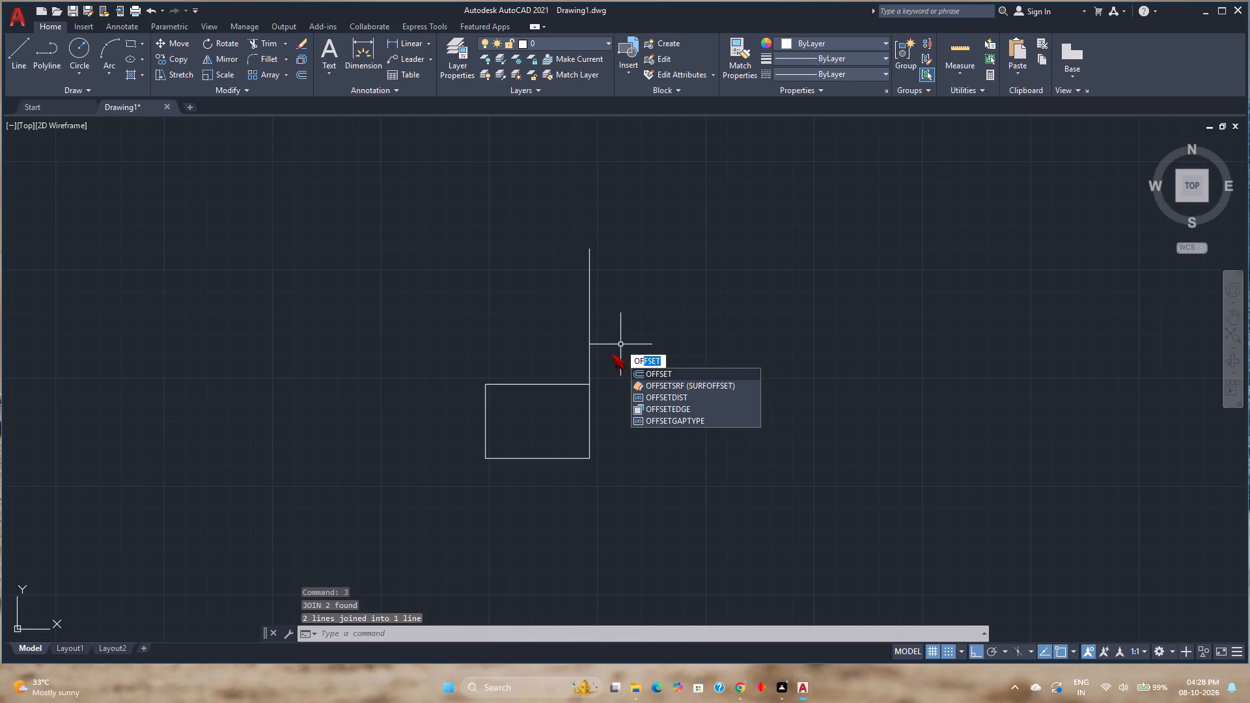
{"action": "key", "text": "Return"}
{"action": "key", "text": "9"}
{"action": "key", "text": "Return"}
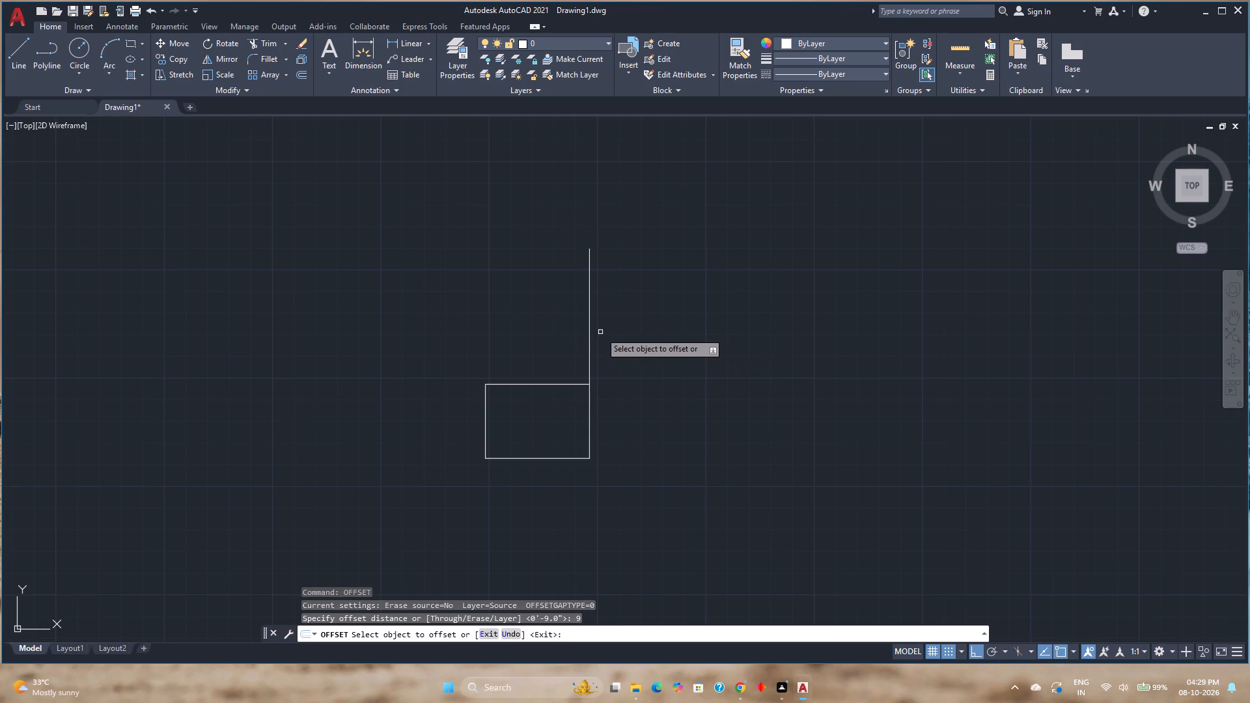
{"action": "left_click", "coordinate": [590, 335]}
{"action": "left_click", "coordinate": [568, 335]}
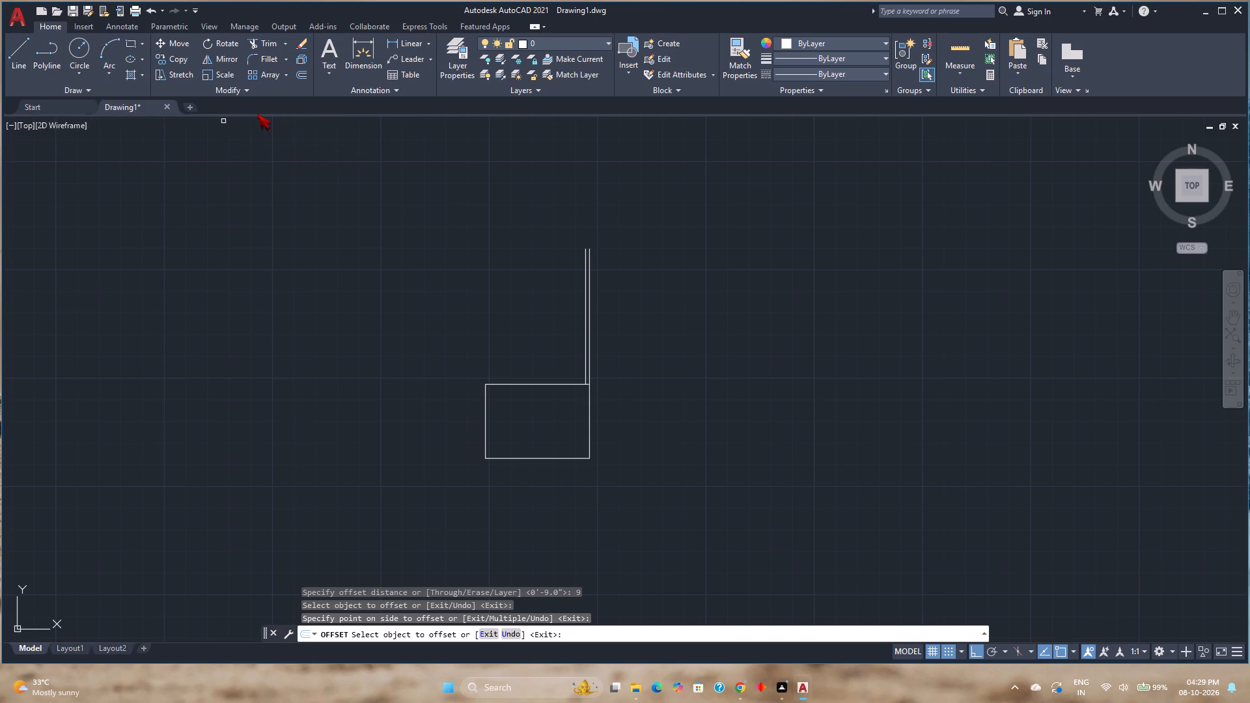
Draw a horizontal line 19' leftward from the upper end of the outer vertical wall line.
{"action": "left_click", "coordinate": [14, 62]}
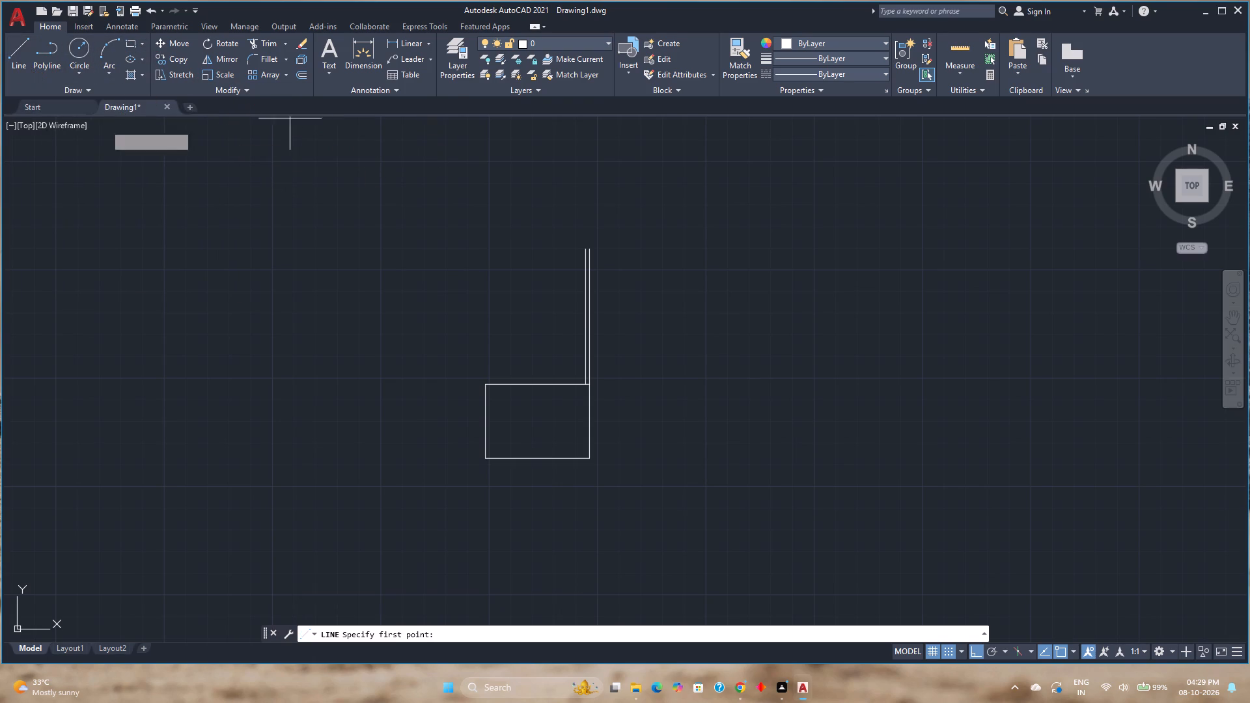
{"action": "left_click", "coordinate": [591, 247]}
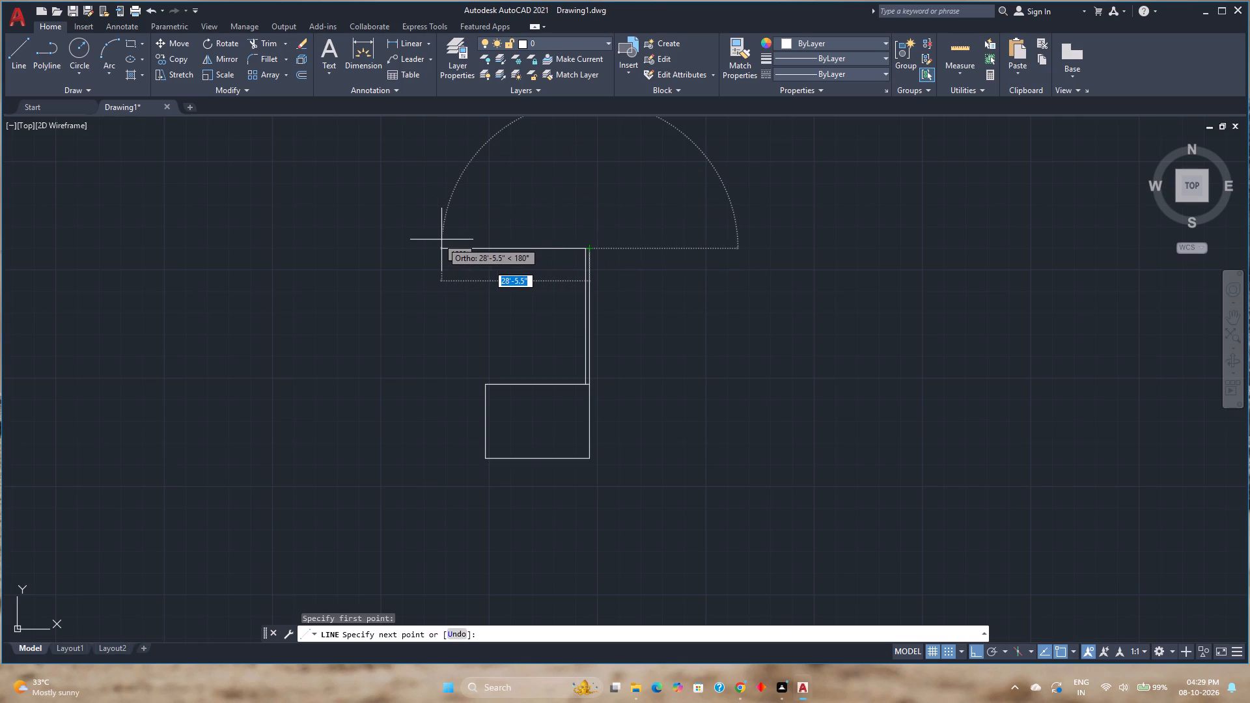
{"action": "type", "text": "19'"}
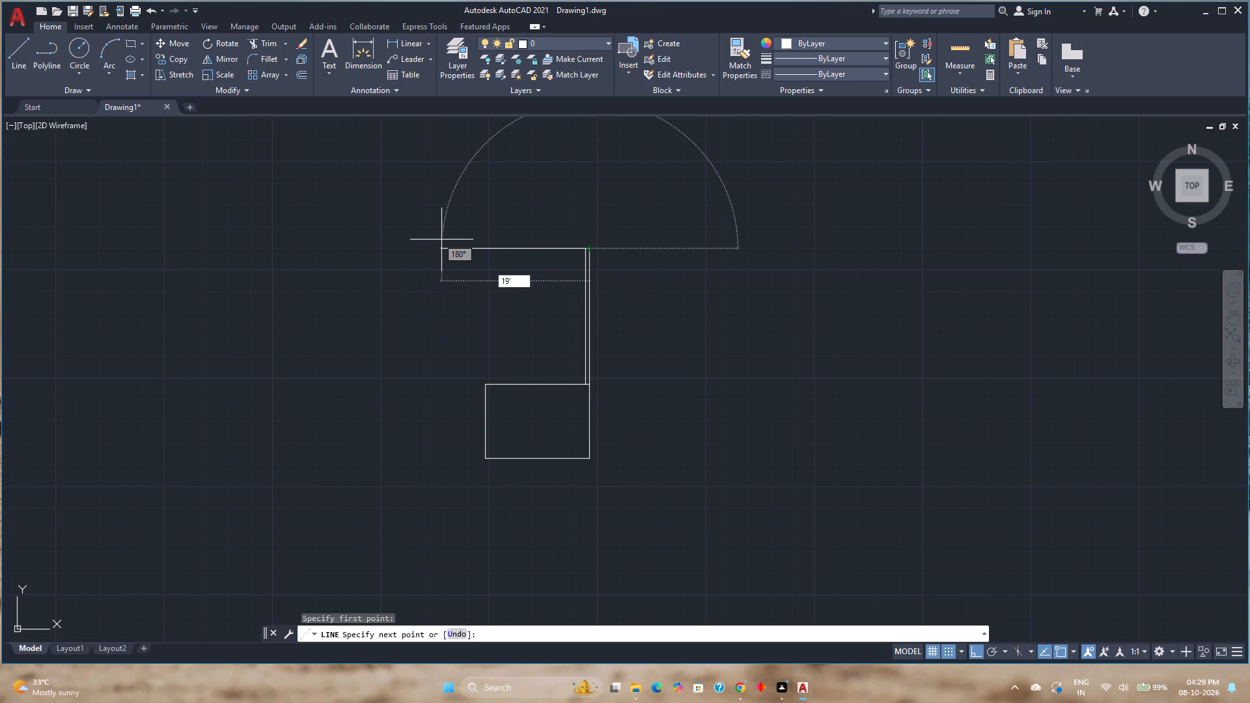
{"action": "key", "text": "Return"}
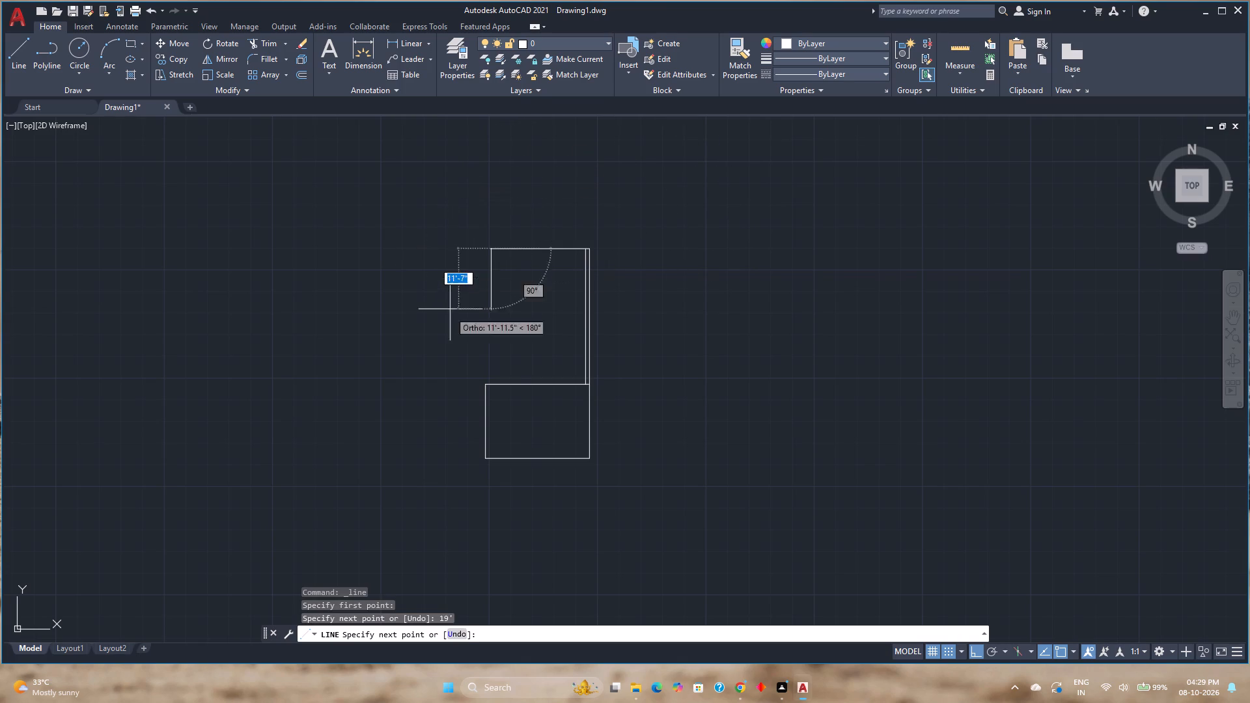
{"action": "key", "text": "Escape"}
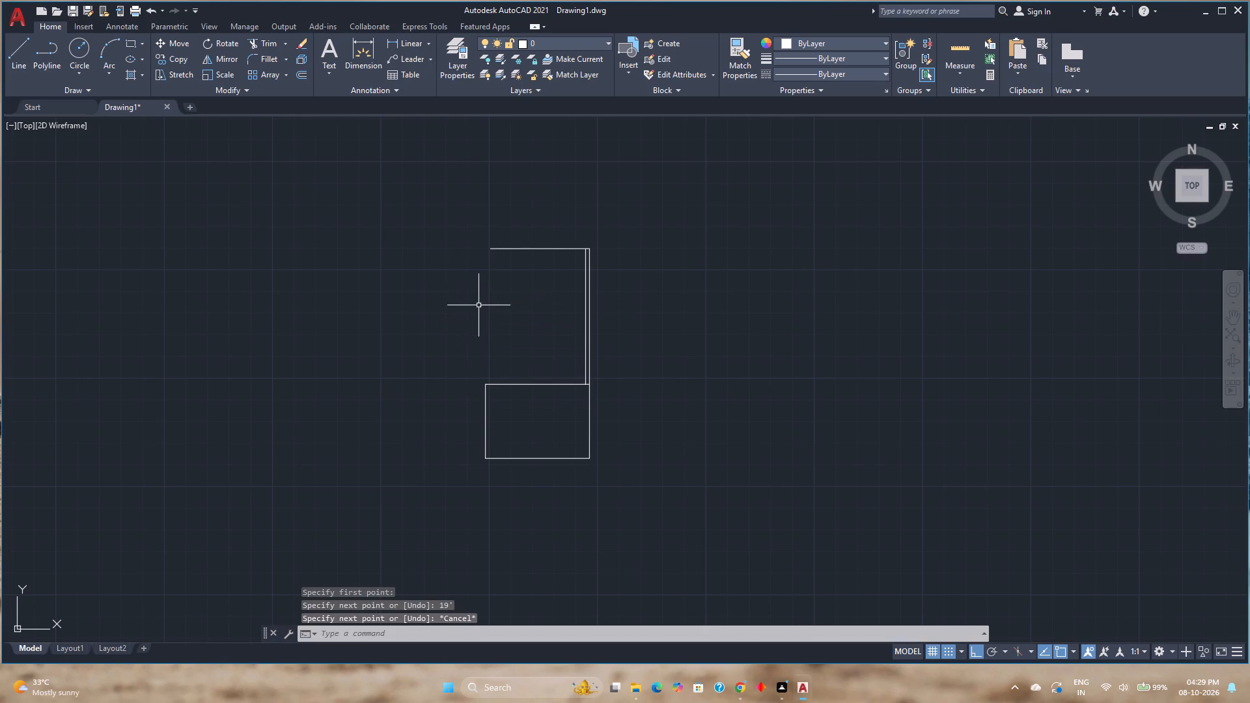
Offset the 19' horizontal line 9" upward to form the top wall's second face.
{"action": "left_click", "coordinate": [299, 70]}
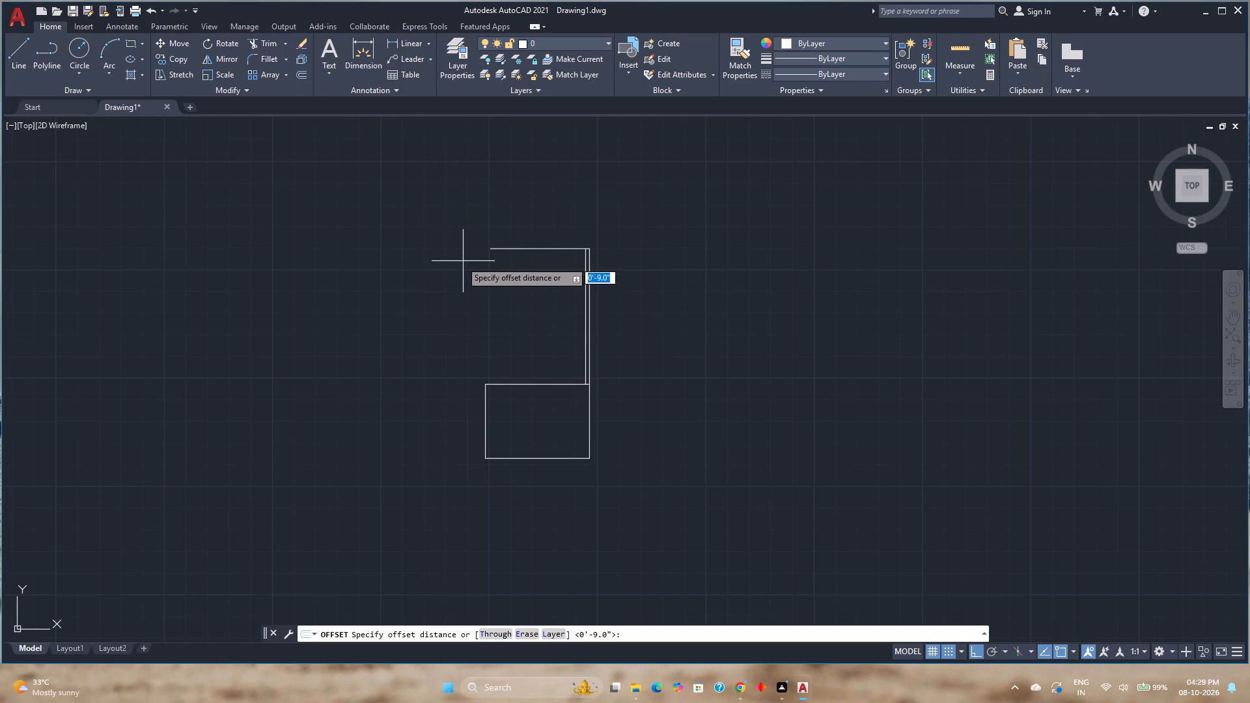
{"action": "key", "text": "Return"}
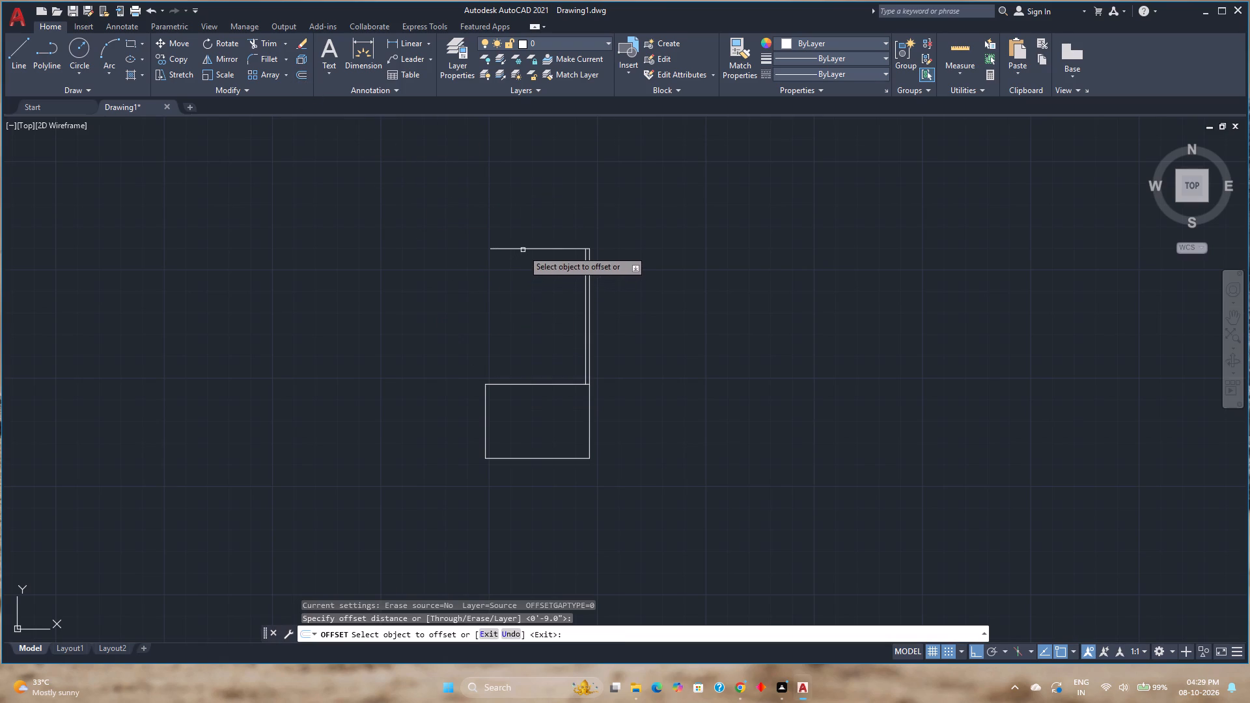
{"action": "left_click", "coordinate": [525, 249]}
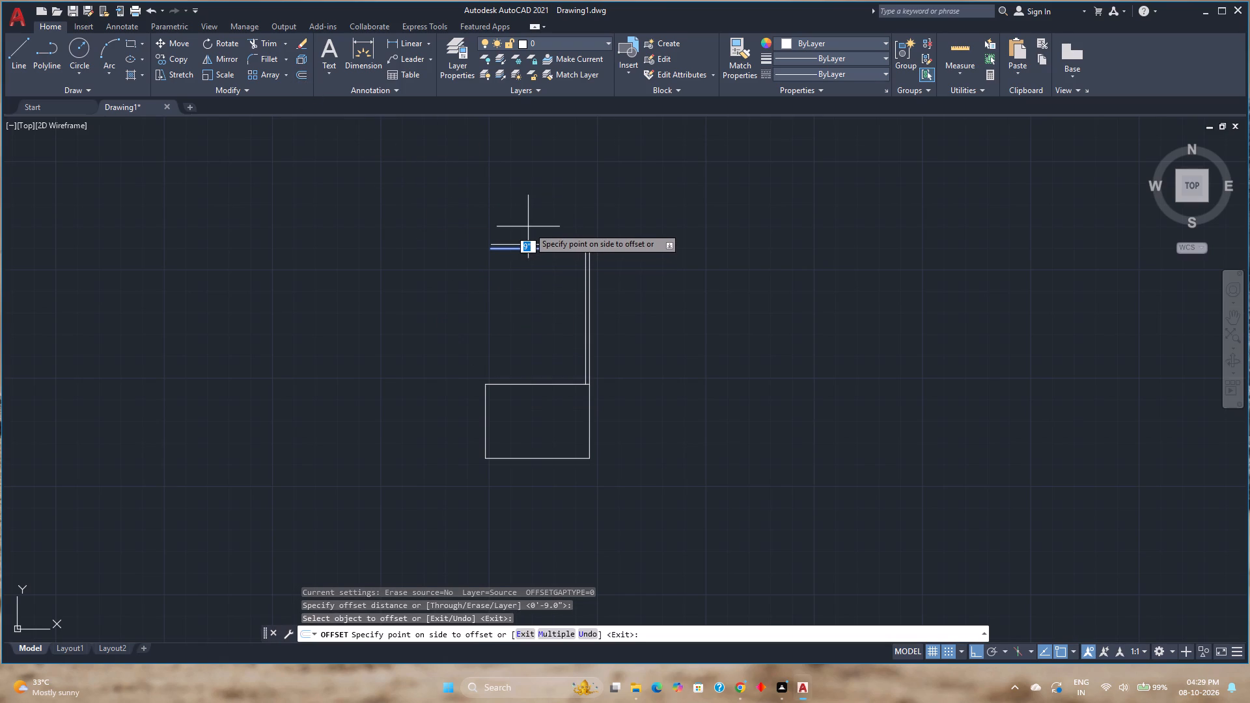
{"action": "left_click", "coordinate": [529, 227]}
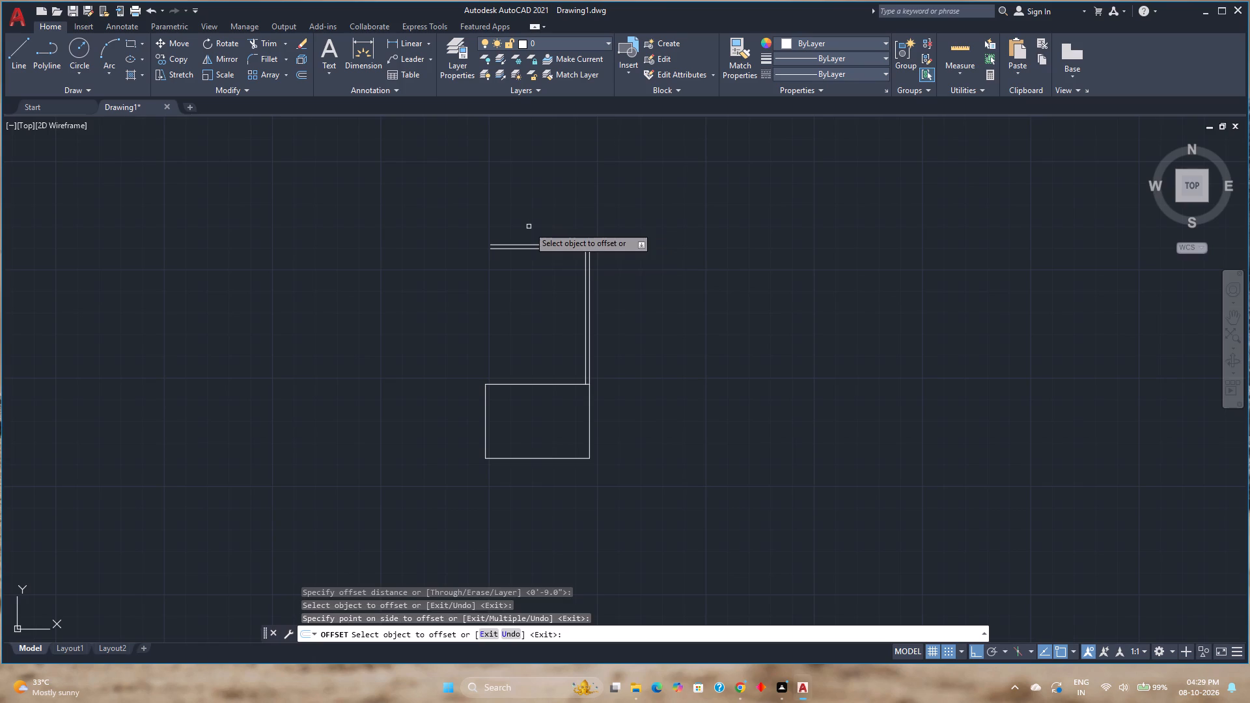
{"action": "key", "text": "Escape"}
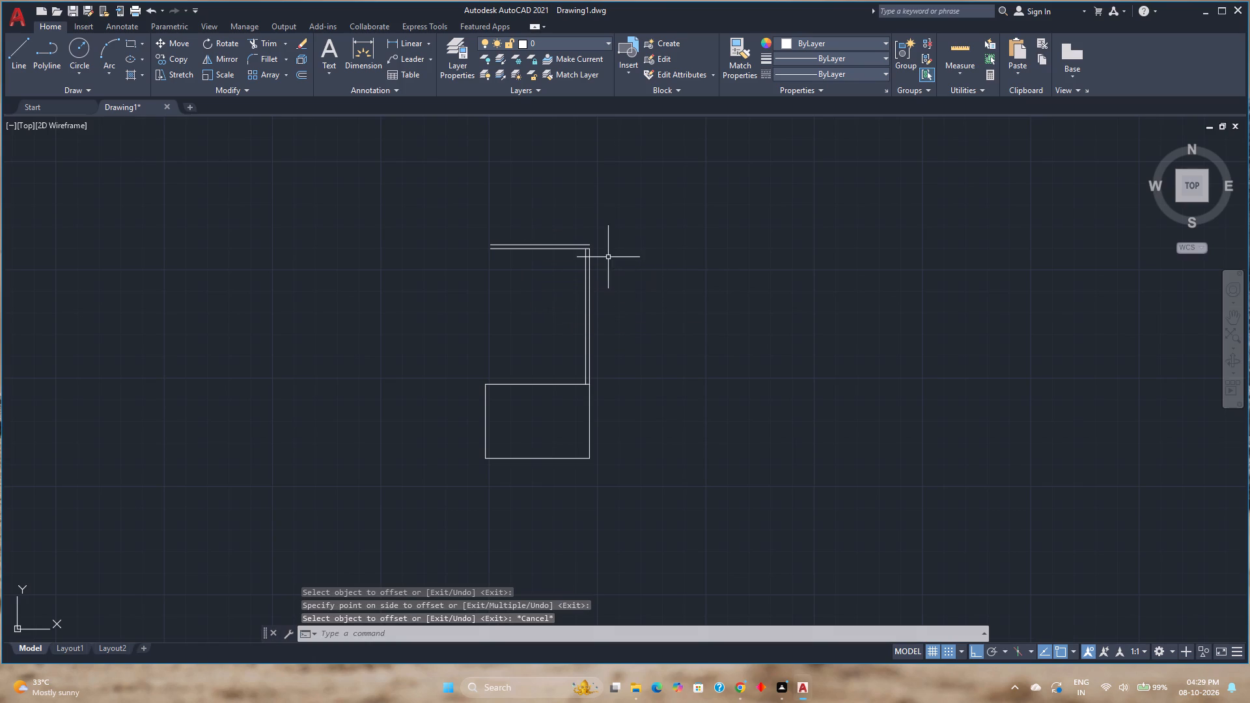
Stretch the upper end of the outer vertical wall line up to the end of the outer top wall line, closing the corner.
{"action": "scroll", "coordinate": [607, 256], "scroll_direction": "up", "scroll_amount": 6}
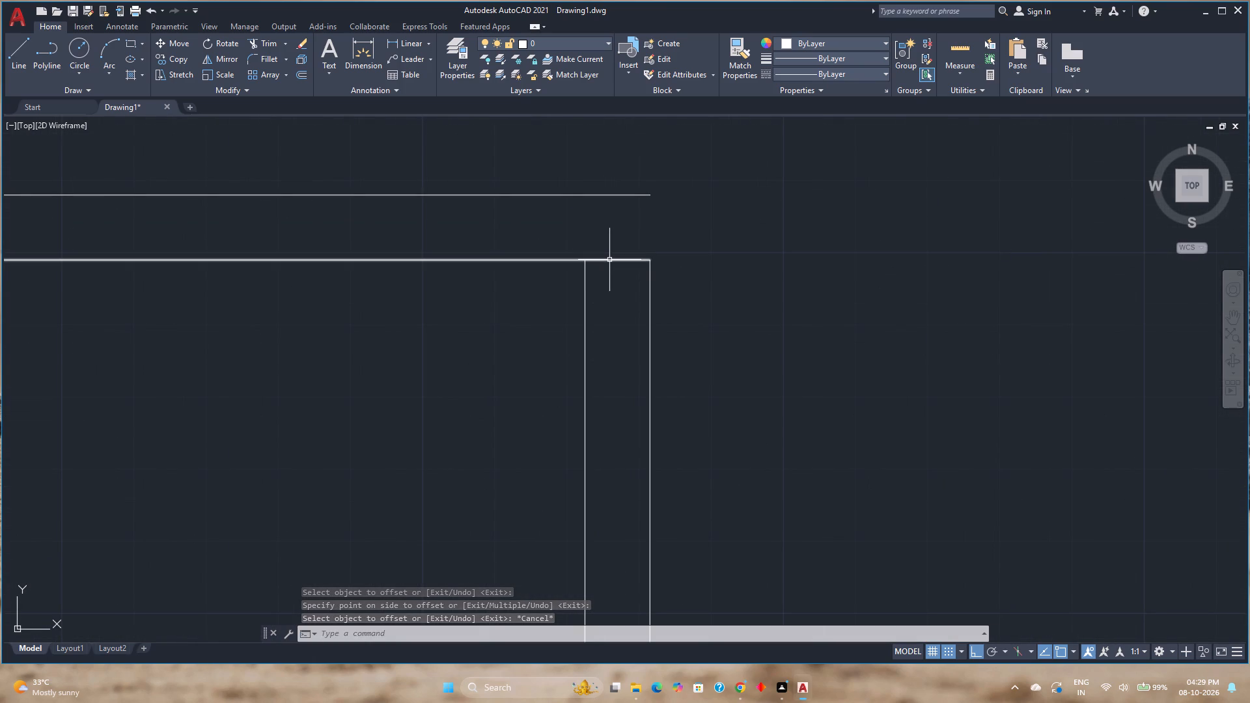
{"action": "left_click", "coordinate": [649, 318]}
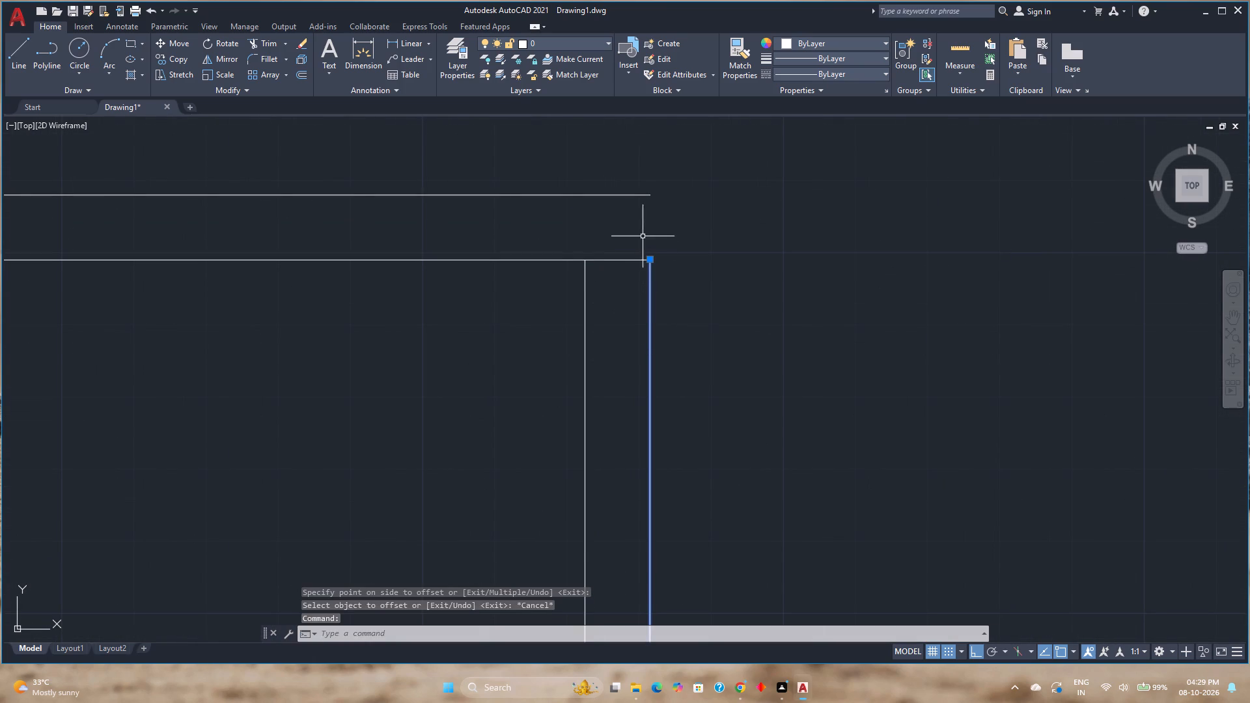
{"action": "left_click", "coordinate": [639, 195]}
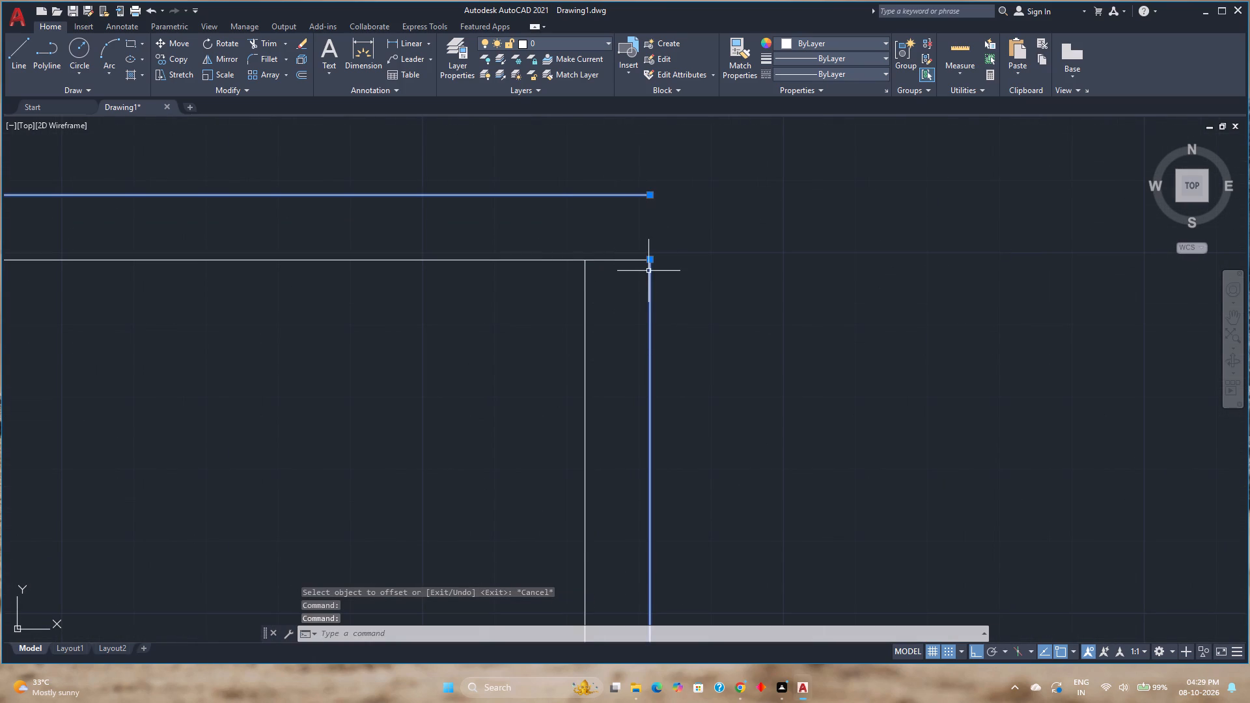
{"action": "key", "text": "Escape"}
{"action": "left_click", "coordinate": [641, 194]}
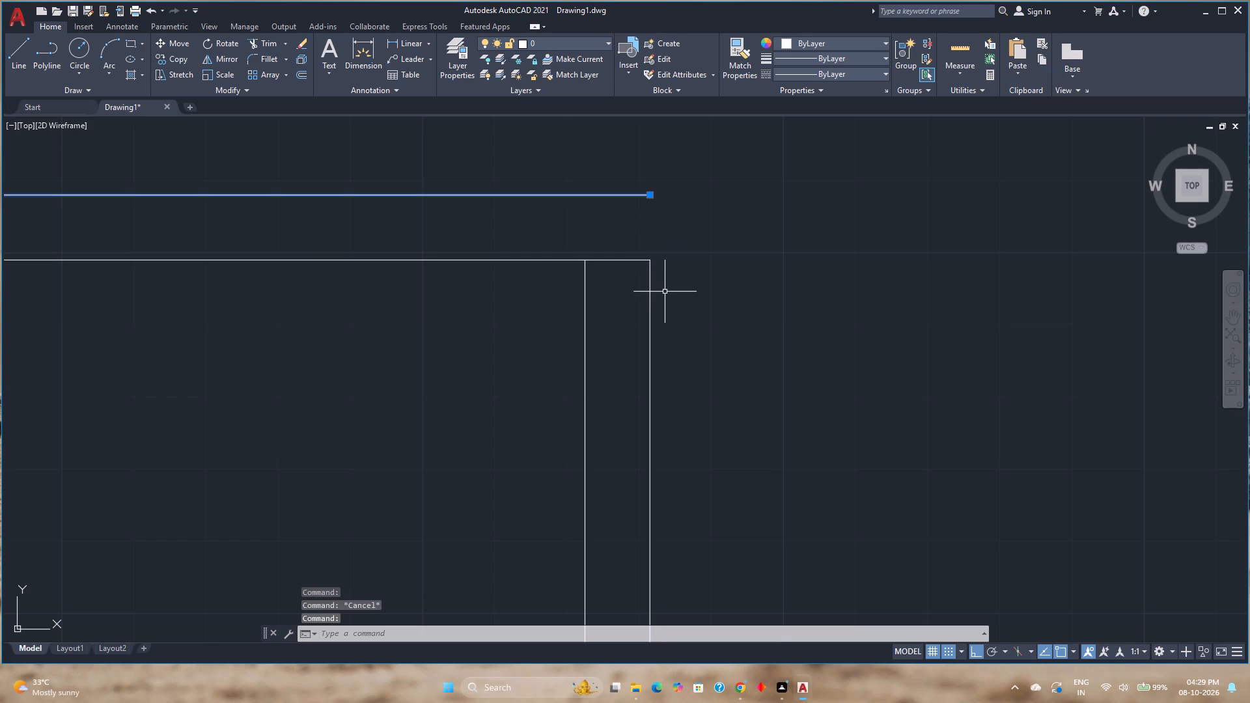
{"action": "key", "text": "Escape"}
{"action": "left_click", "coordinate": [650, 305]}
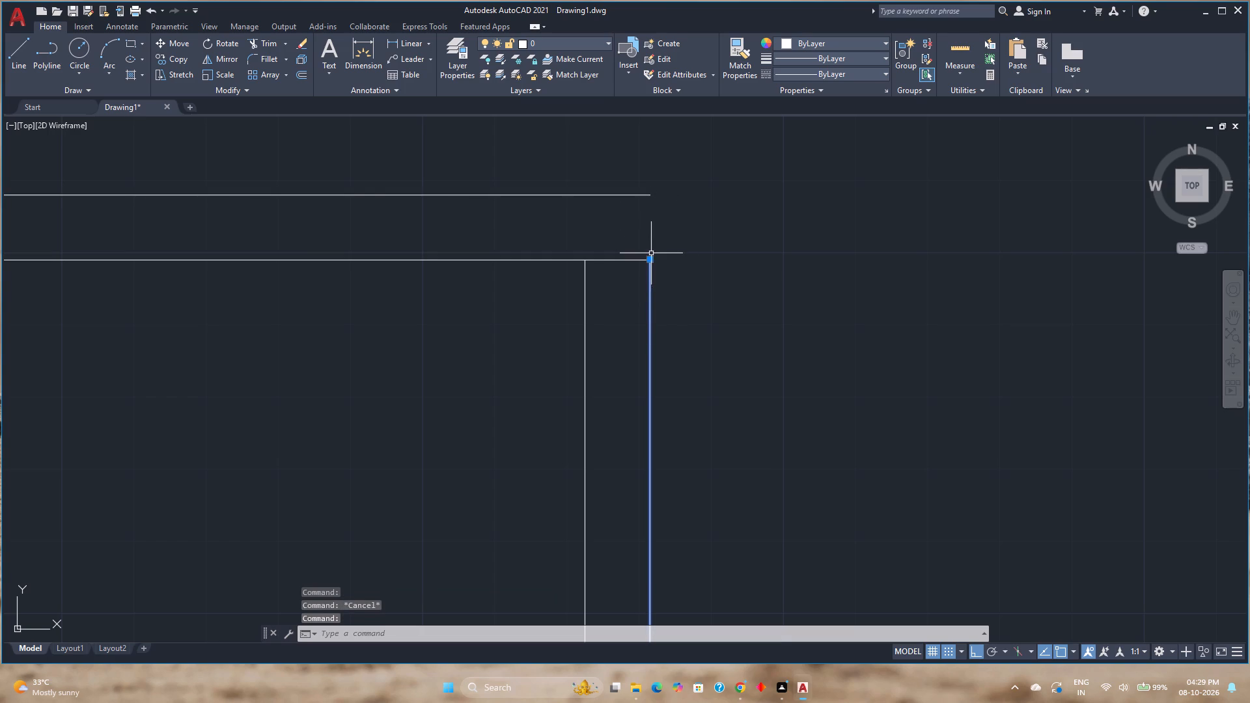
{"action": "left_click", "coordinate": [650, 259]}
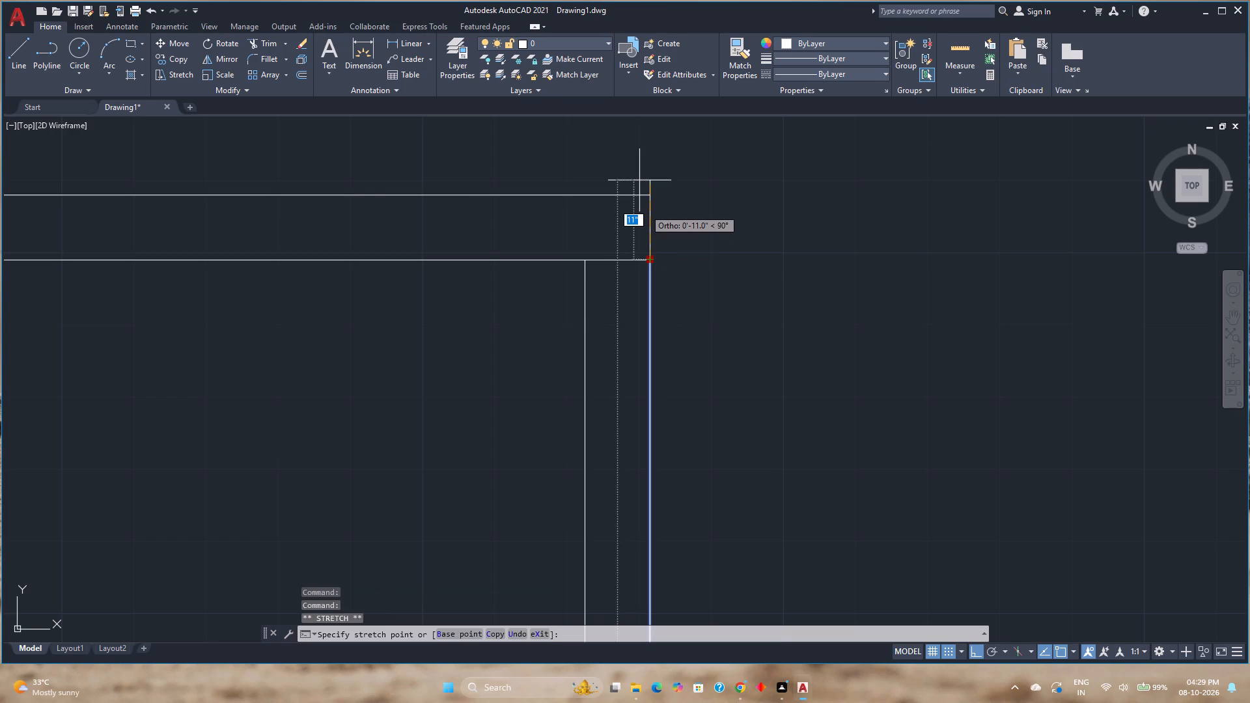
{"action": "scroll", "coordinate": [653, 217], "scroll_direction": "down", "scroll_amount": 3}
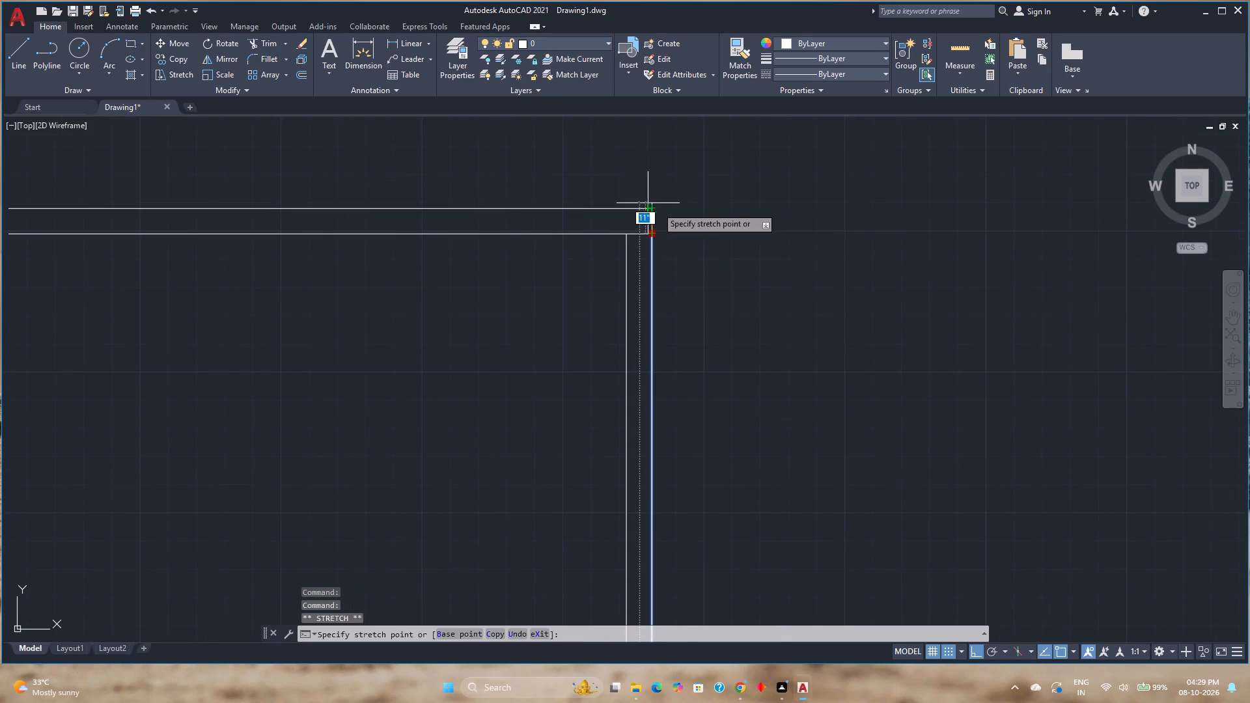
{"action": "scroll", "coordinate": [657, 209], "scroll_direction": "down", "scroll_amount": 2}
{"action": "left_click", "coordinate": [659, 210]}
{"action": "key", "text": "Escape"}
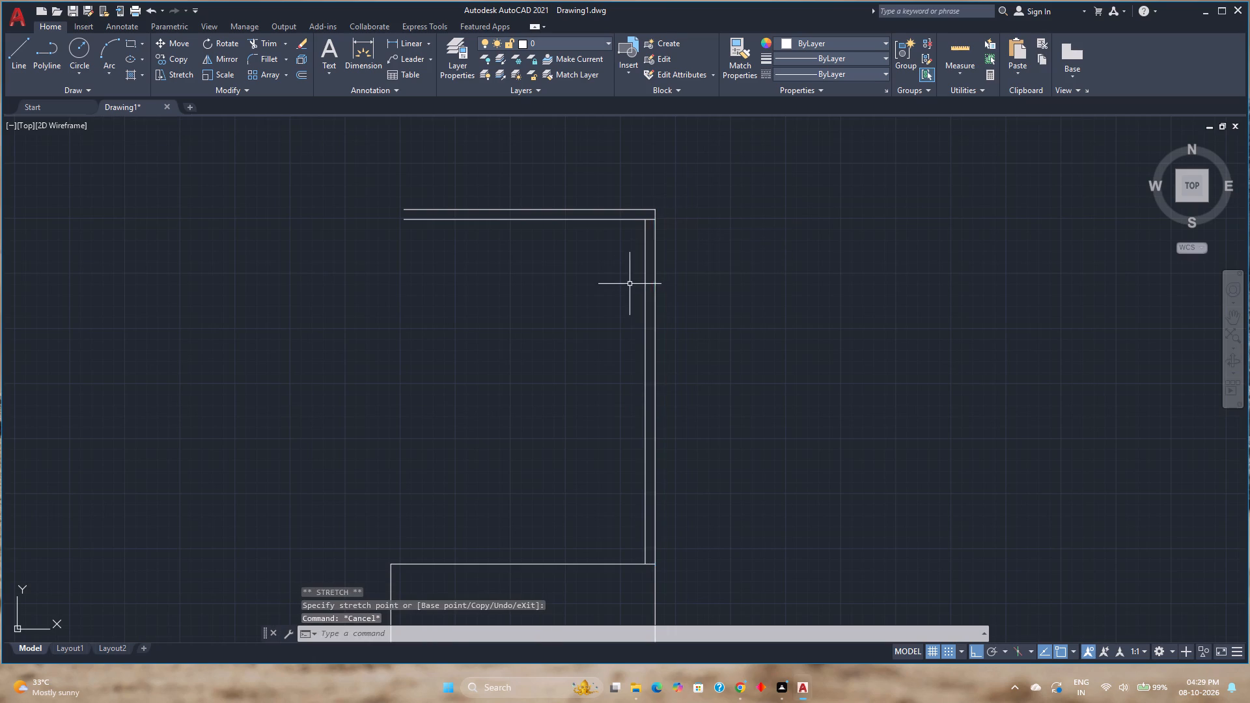
Trim the inner top wall line's stub that crosses the vertical wall thickness at the upper corner.
{"action": "scroll", "coordinate": [658, 219], "scroll_direction": "up", "scroll_amount": 5}
{"action": "type", "text": "tr"}
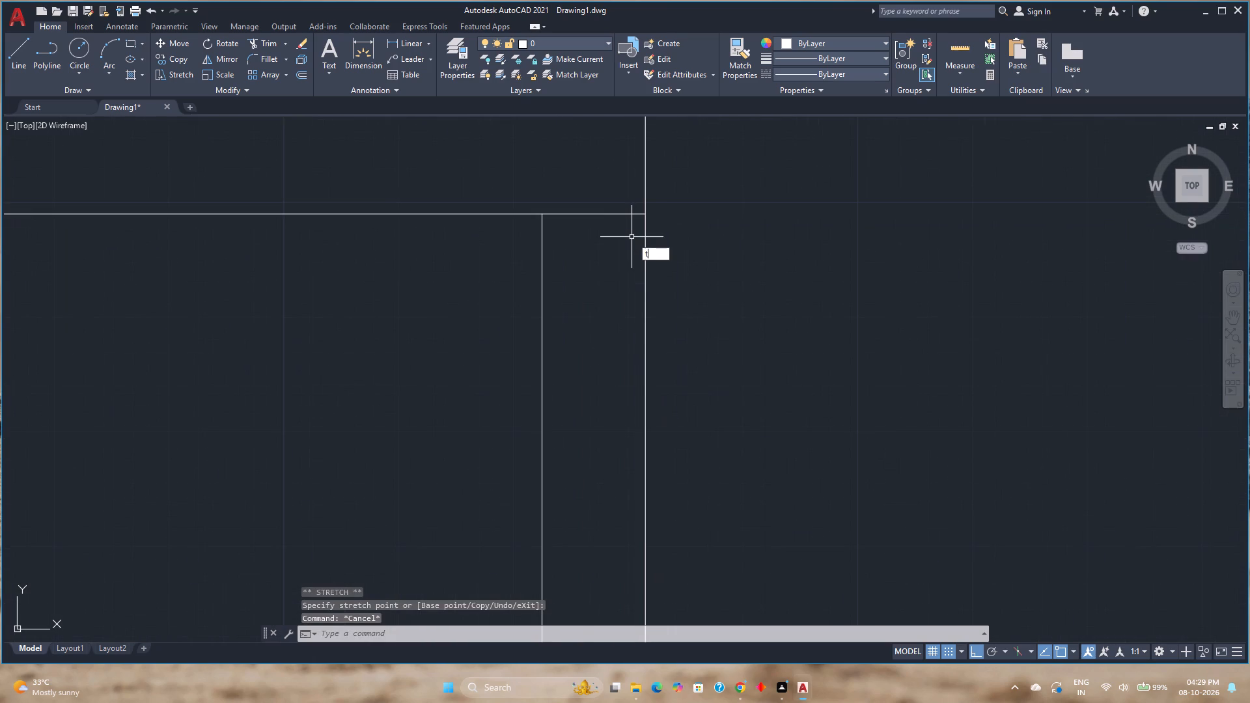
{"action": "key", "text": "Return"}
{"action": "left_click", "coordinate": [602, 184]}
{"action": "left_click", "coordinate": [614, 240]}
{"action": "scroll", "coordinate": [612, 240], "scroll_direction": "down", "scroll_amount": 3}
{"action": "key", "text": "space"}
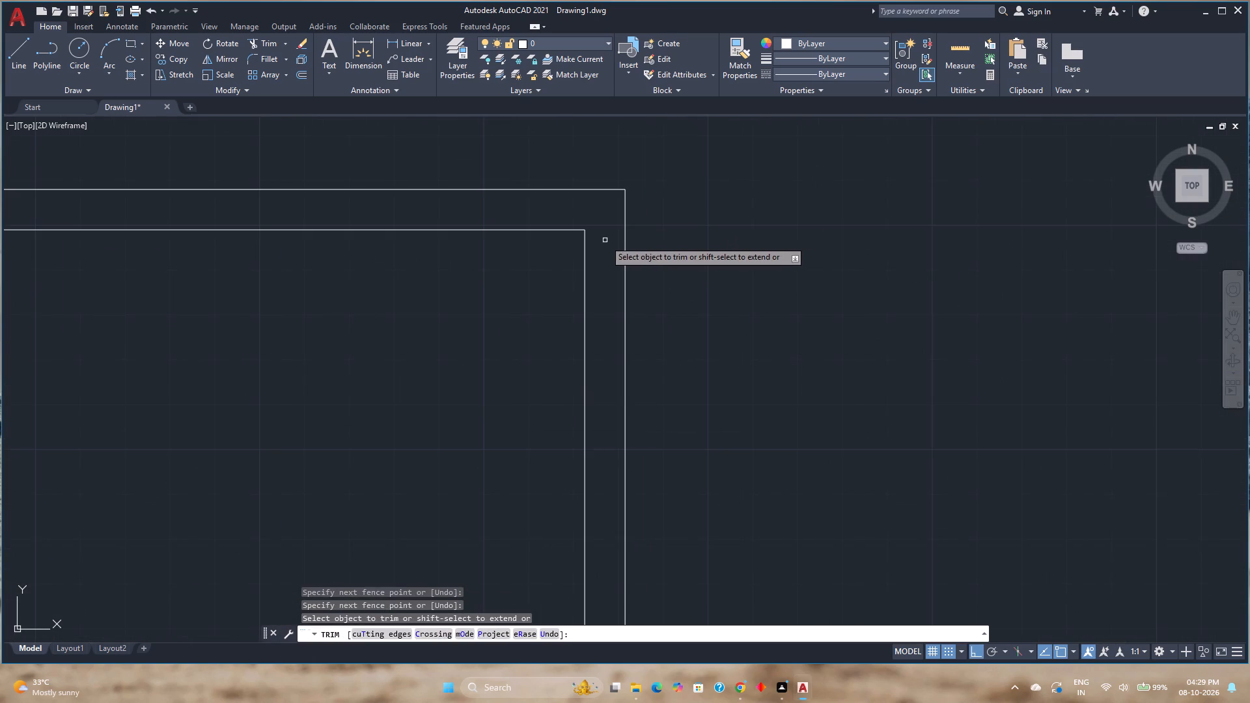
{"action": "key", "text": "Escape"}
Quick-measure the space between the top wall and the rectangle's top edge.
{"action": "scroll", "coordinate": [605, 240], "scroll_direction": "down", "scroll_amount": 4}
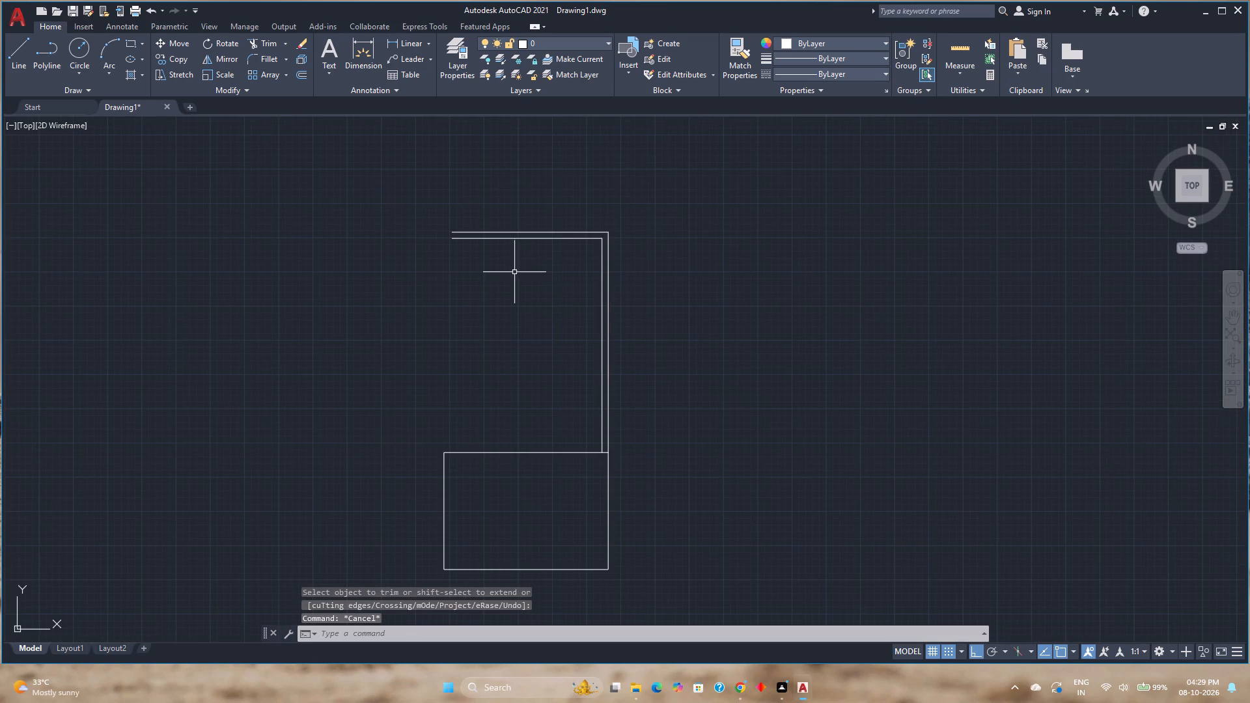
{"action": "scroll", "coordinate": [518, 281], "scroll_direction": "down", "scroll_amount": 1}
{"action": "scroll", "coordinate": [519, 291], "scroll_direction": "up", "scroll_amount": 4}
{"action": "scroll", "coordinate": [519, 292], "scroll_direction": "down", "scroll_amount": 1}
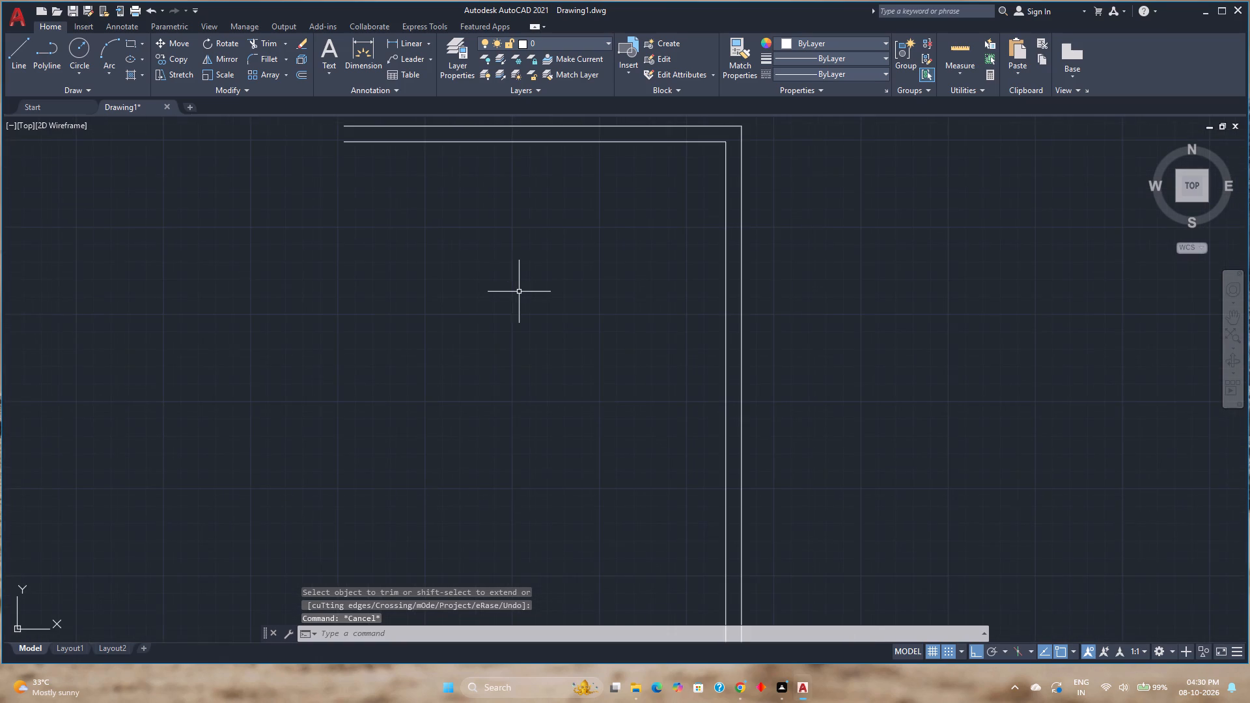
{"action": "scroll", "coordinate": [520, 292], "scroll_direction": "down", "scroll_amount": 2}
{"action": "middle_click_drag", "start_coordinate": [520, 292], "coordinate": [555, 292]}
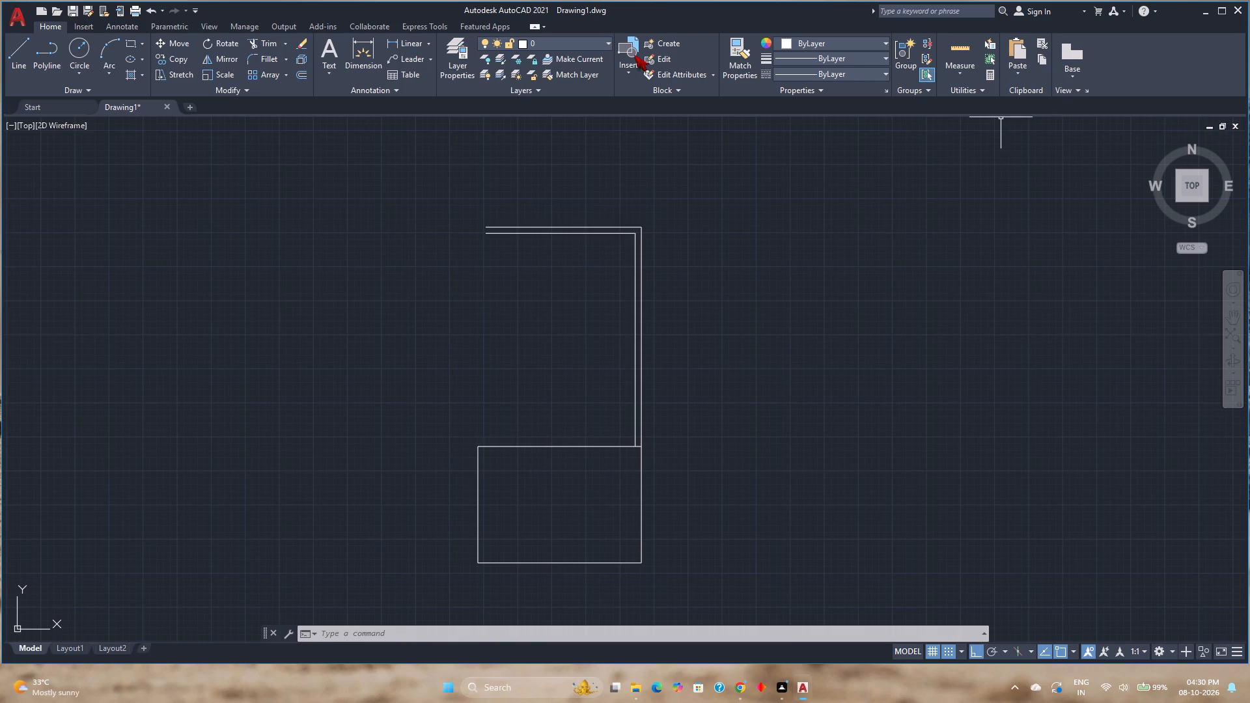
{"action": "left_click", "coordinate": [945, 49]}
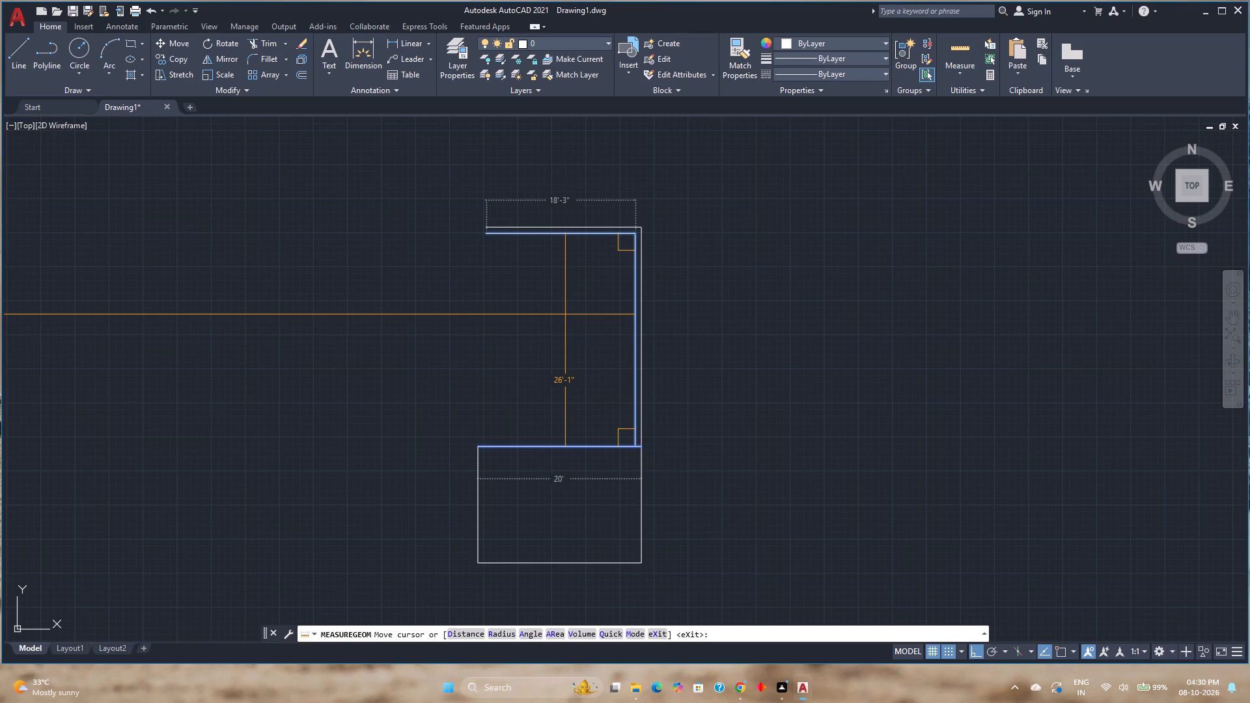
{"action": "key", "text": "Escape"}
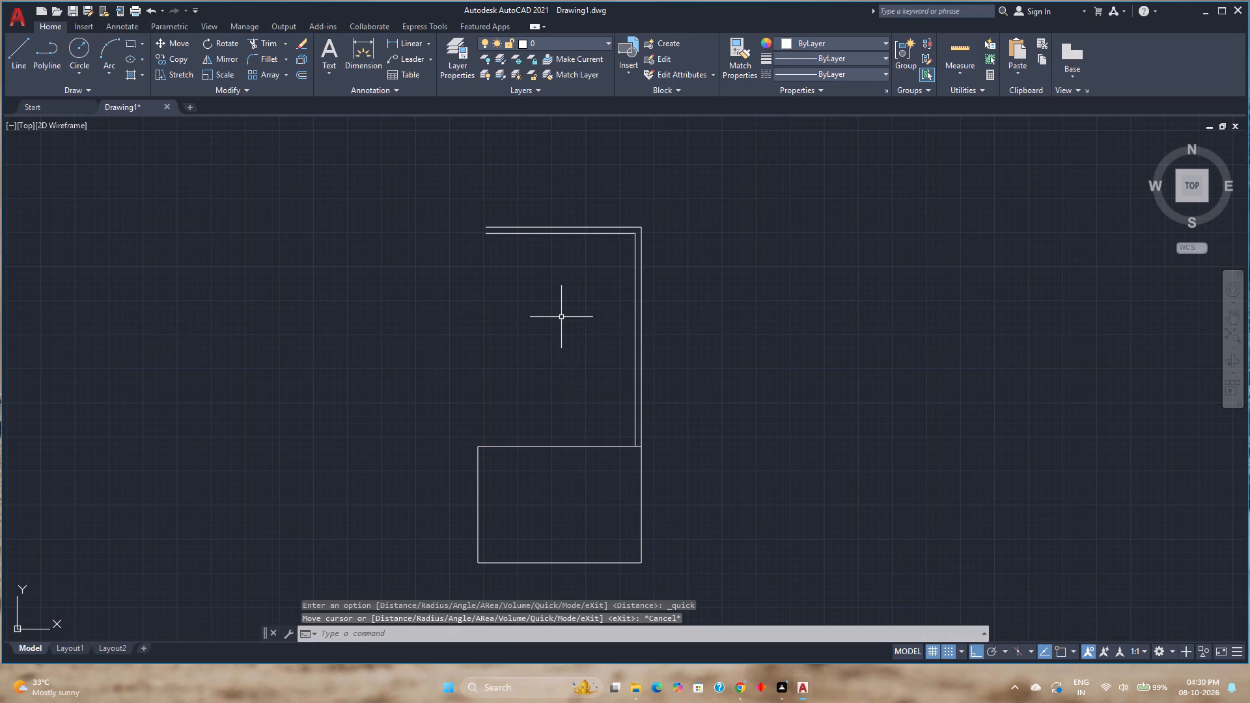
Offset the lower rectangle's top edge 9" upward and its left edge 9" outward to the left.
{"action": "left_click", "coordinate": [299, 73]}
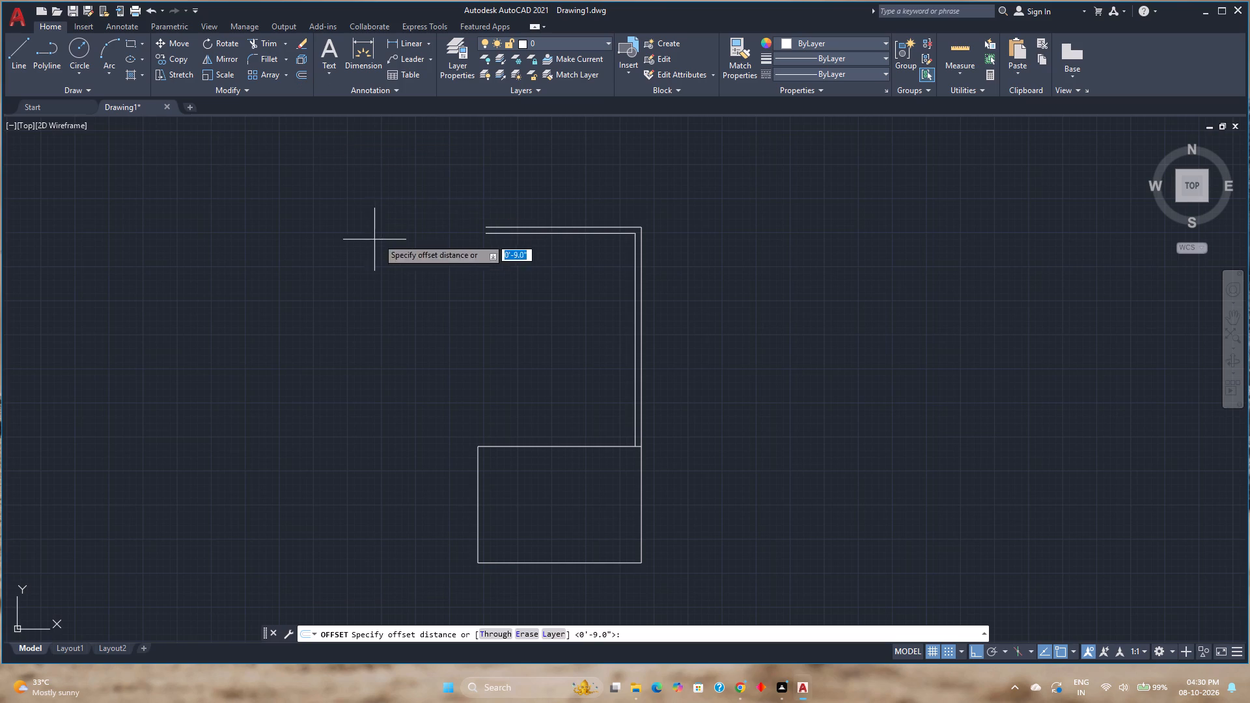
{"action": "key", "text": "Return"}
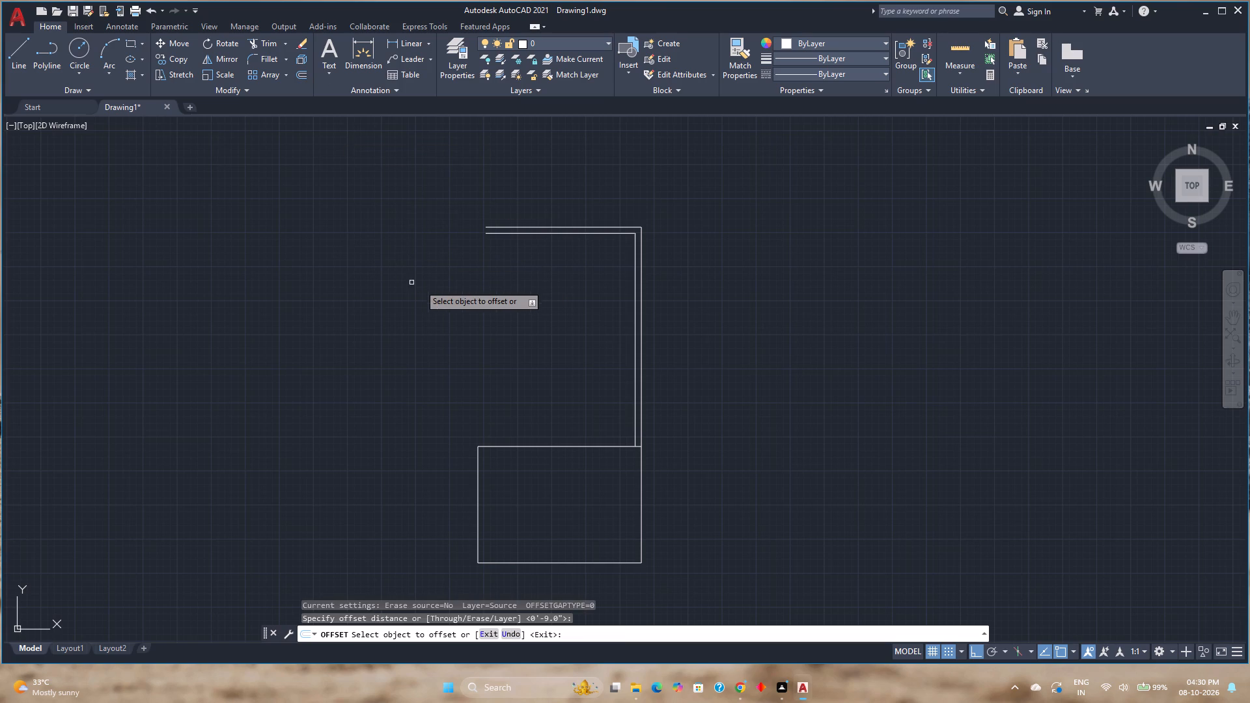
{"action": "left_click", "coordinate": [524, 447]}
{"action": "left_click", "coordinate": [519, 422]}
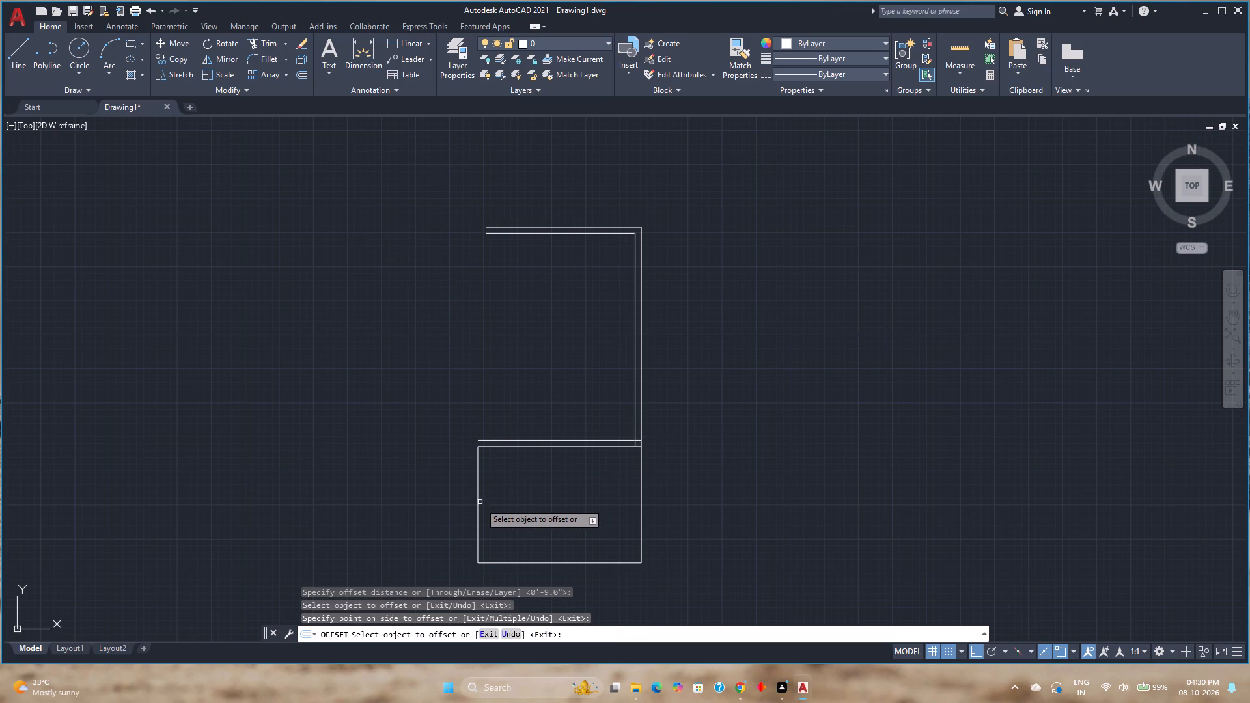
{"action": "left_click", "coordinate": [477, 504]}
{"action": "left_click", "coordinate": [423, 506]}
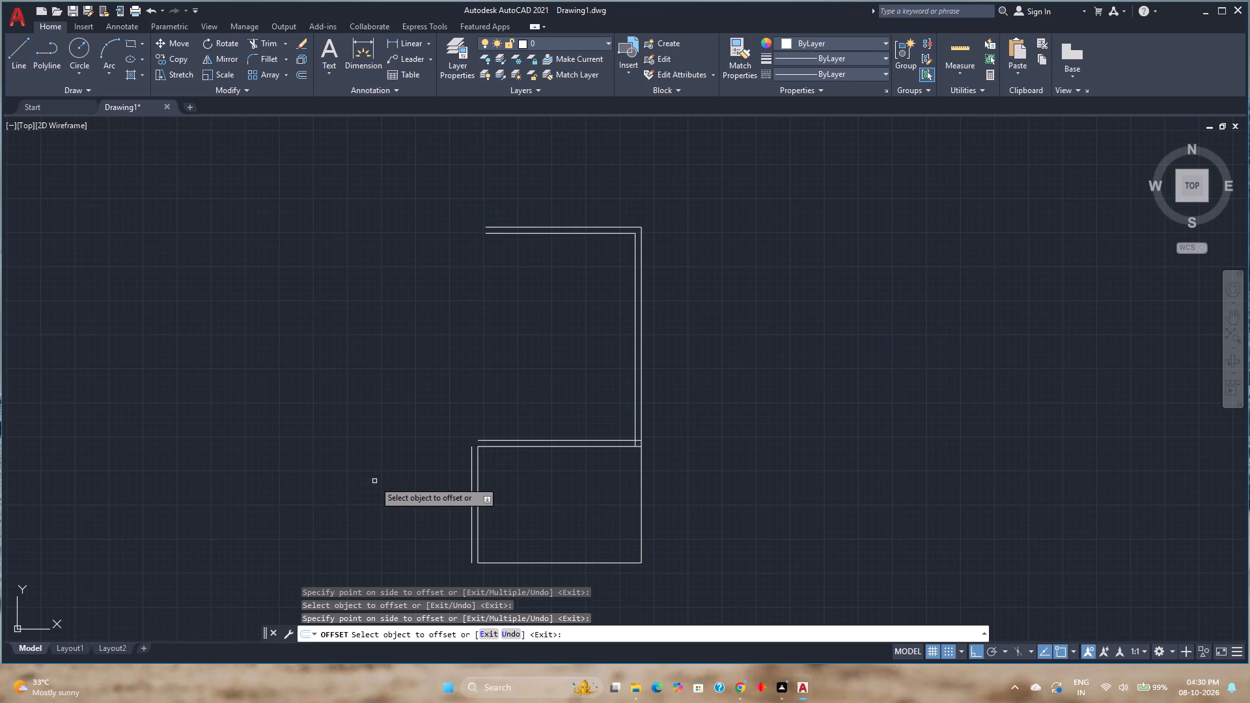
Draw a vertical line from the left end of the outer top wall line down to the offset line above the rectangle.
{"action": "left_click", "coordinate": [21, 58]}
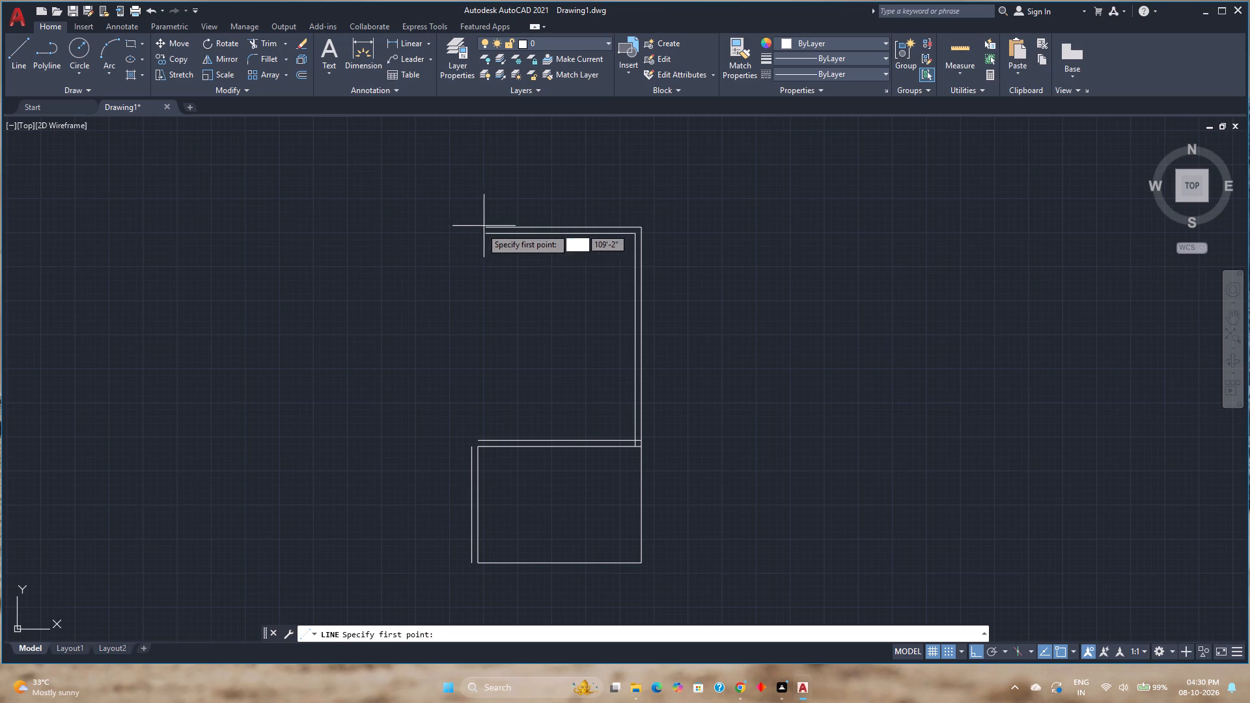
{"action": "left_click", "coordinate": [484, 227]}
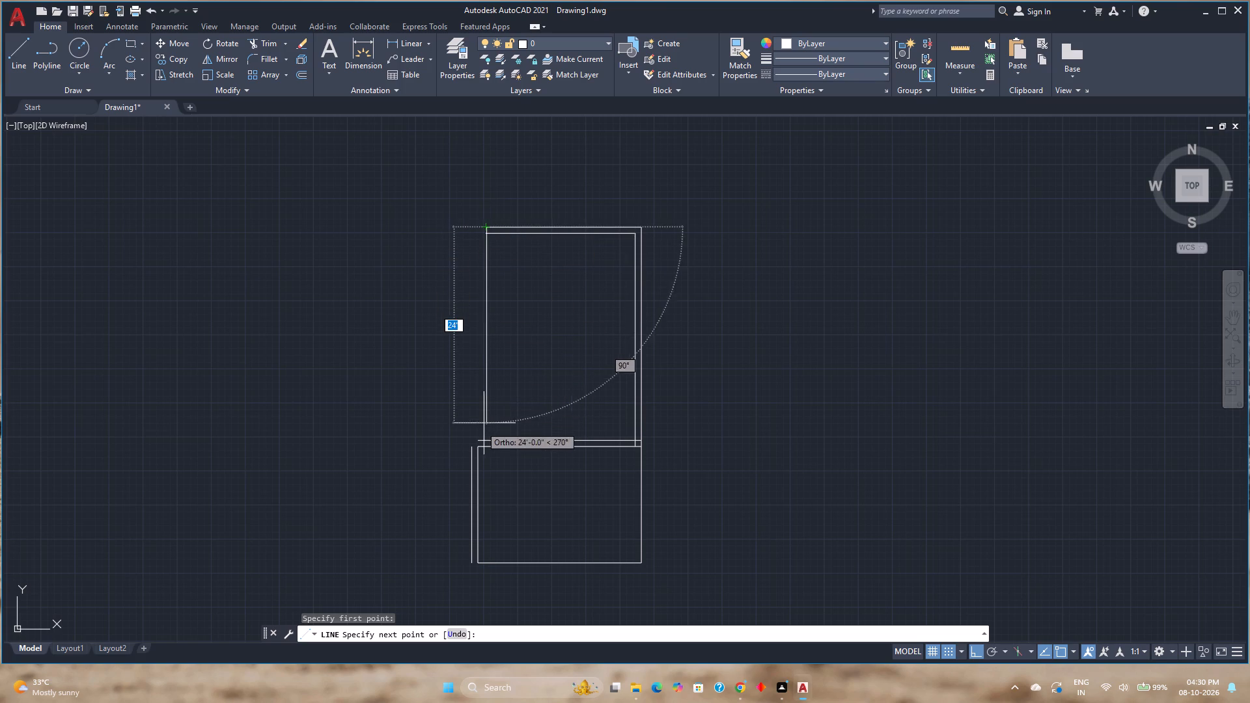
{"action": "left_click", "coordinate": [482, 439]}
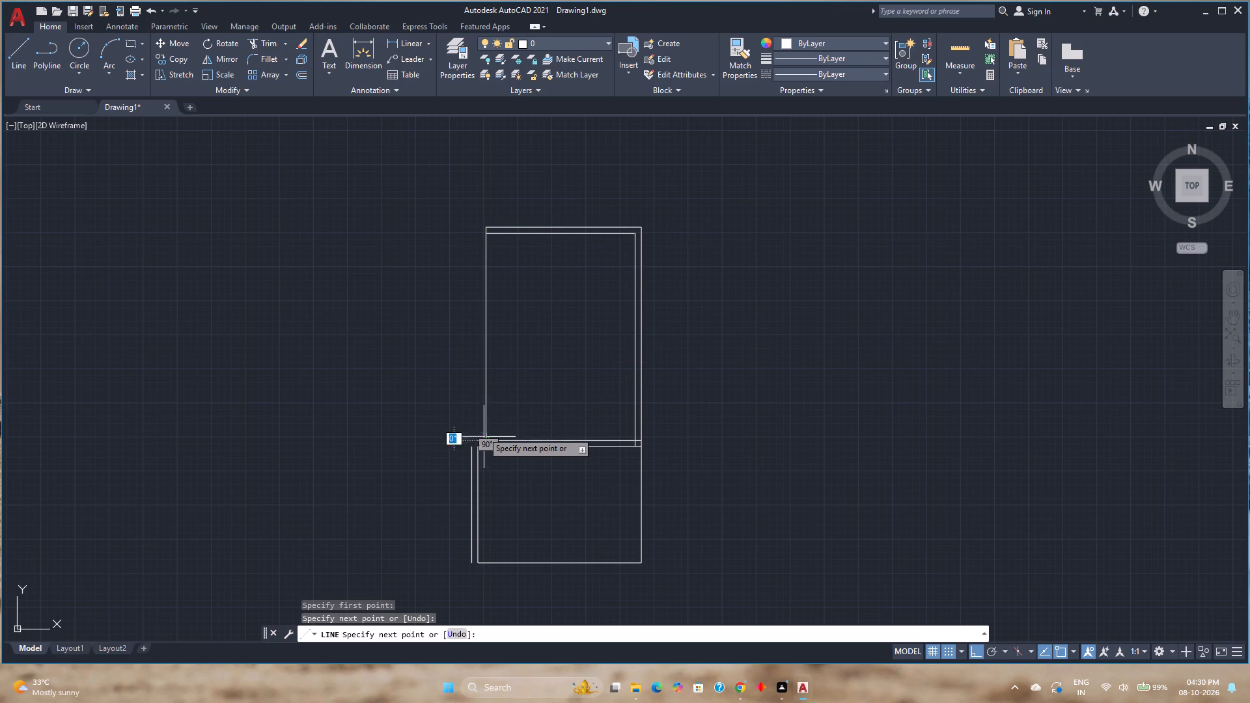
{"action": "key", "text": "Escape"}
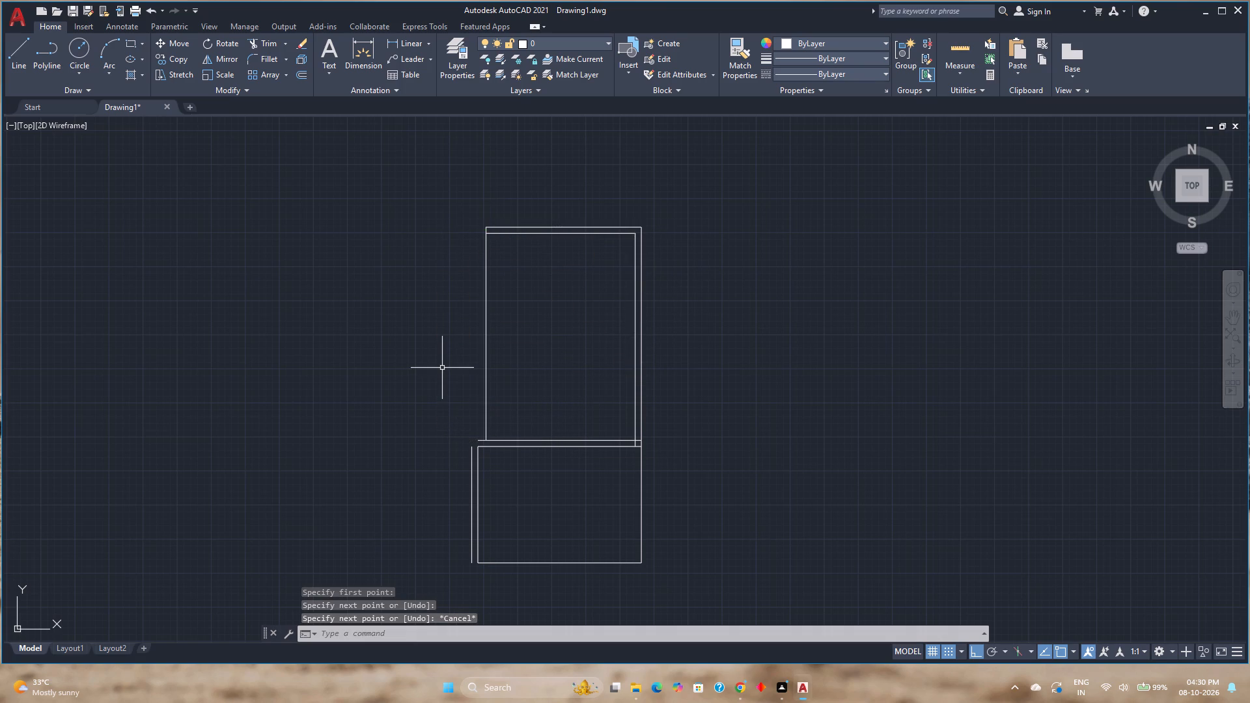
Offset the upper room's left vertical line 6" to its left to form the wall's second face.
{"action": "left_click", "coordinate": [304, 69]}
{"action": "key", "text": "6"}
{"action": "key", "text": "Return"}
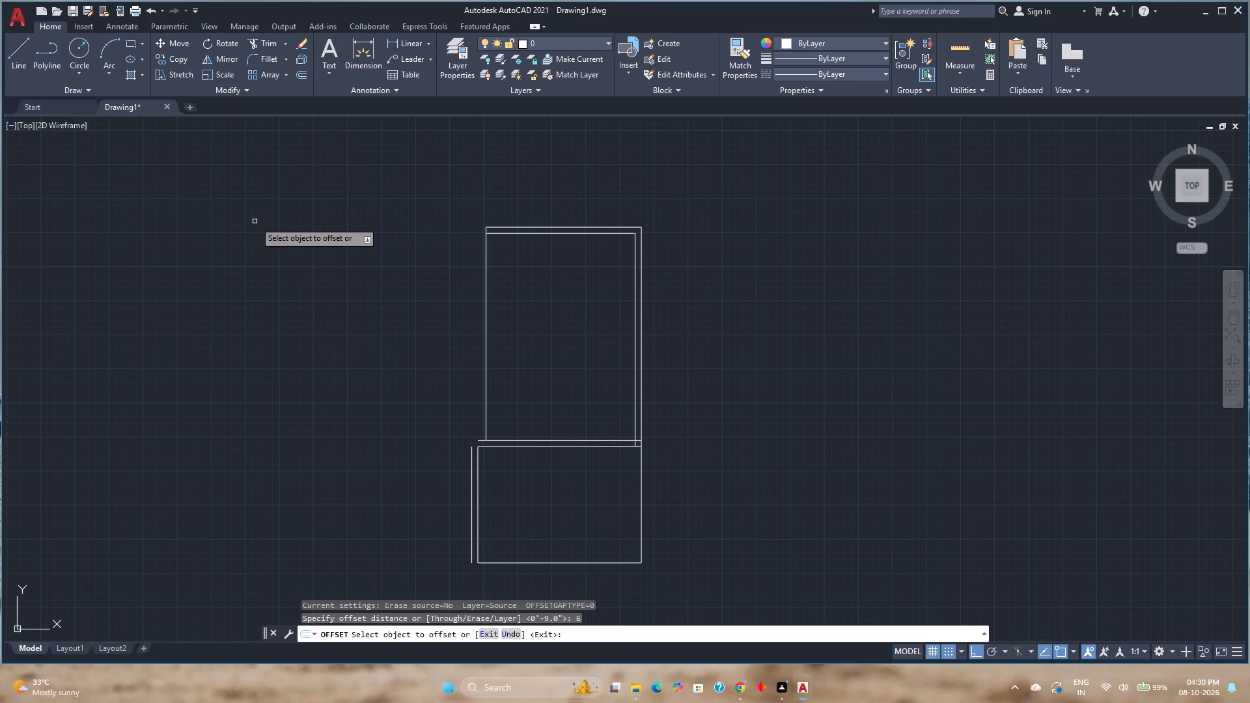
{"action": "left_click", "coordinate": [486, 292]}
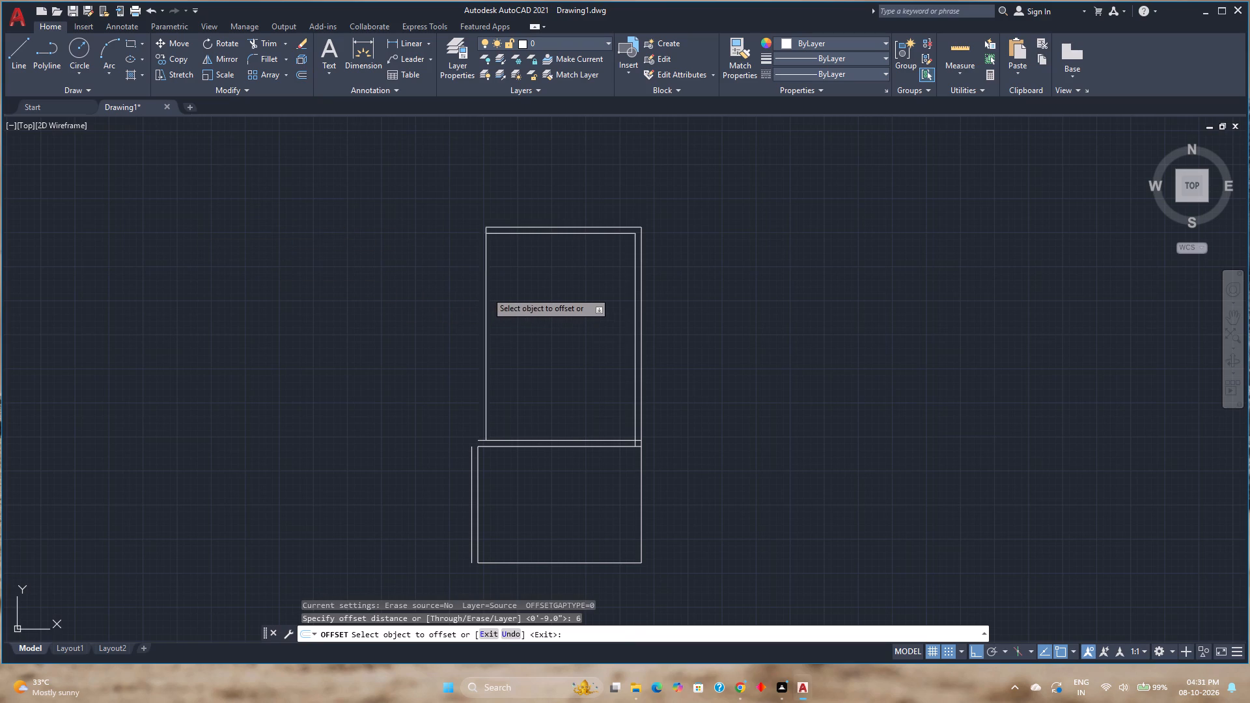
{"action": "left_click", "coordinate": [426, 290]}
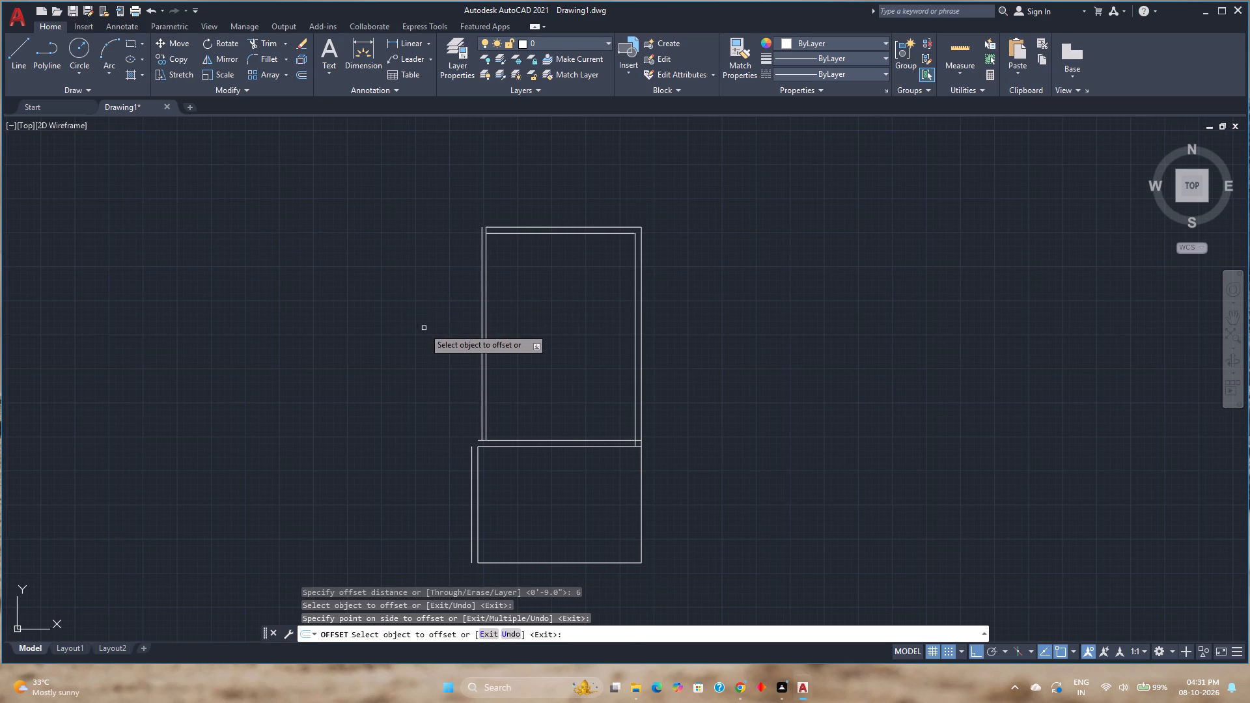
Offset the outer face of the upper room's left wall 10'7" to the left.
{"action": "left_click", "coordinate": [480, 310]}
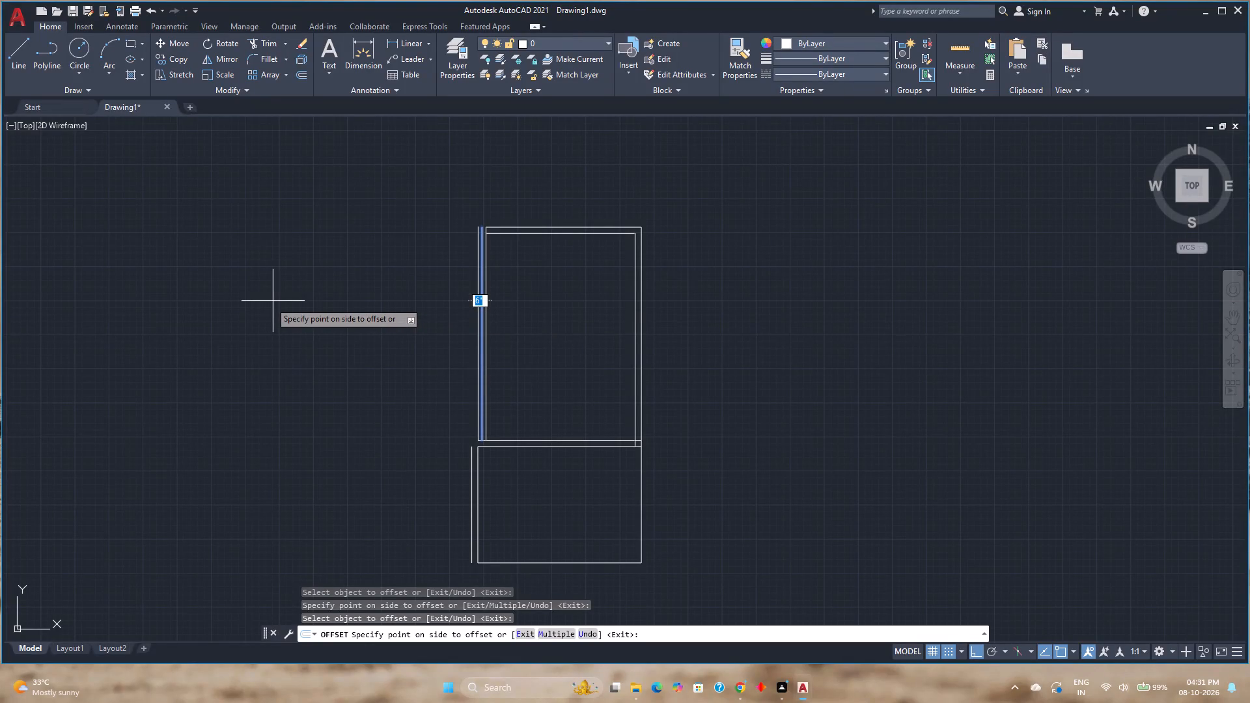
{"action": "type", "text": "10'7"}
{"action": "key", "text": "Return"}
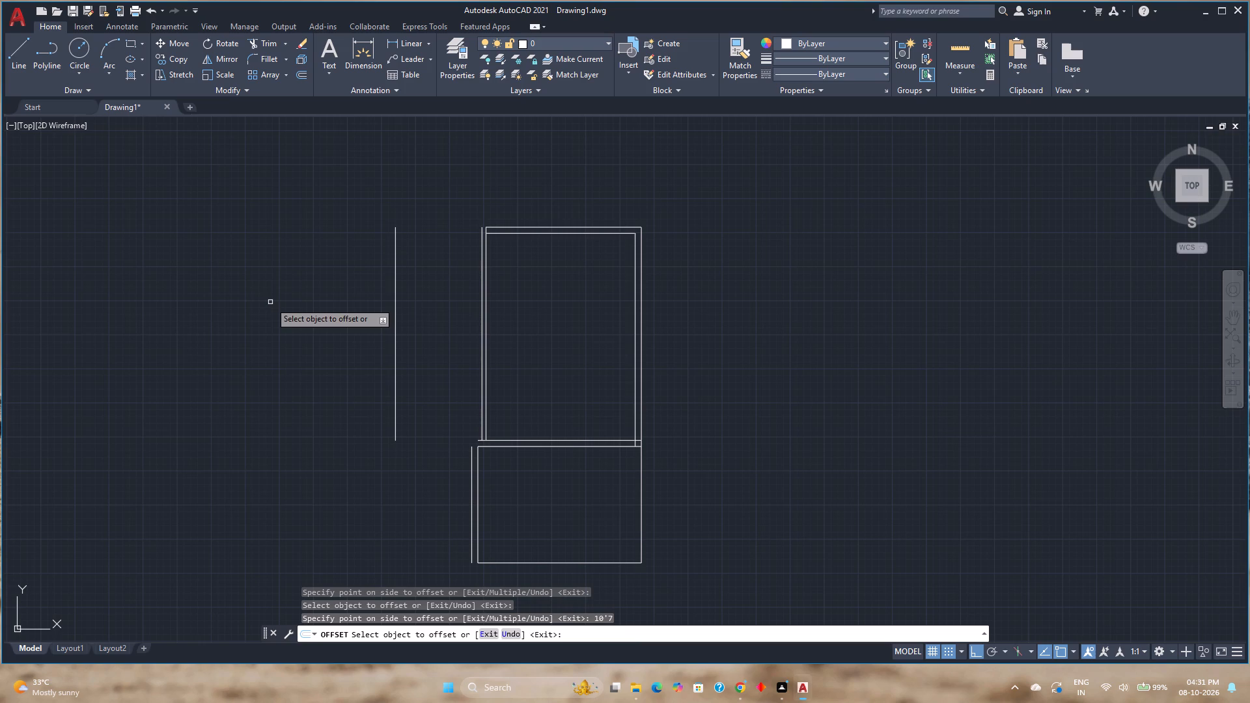
Draw a vertical line 6'11" upward from the upper room's outer top-right corner.
{"action": "middle_click_drag", "start_coordinate": [429, 239], "coordinate": [429, 256]}
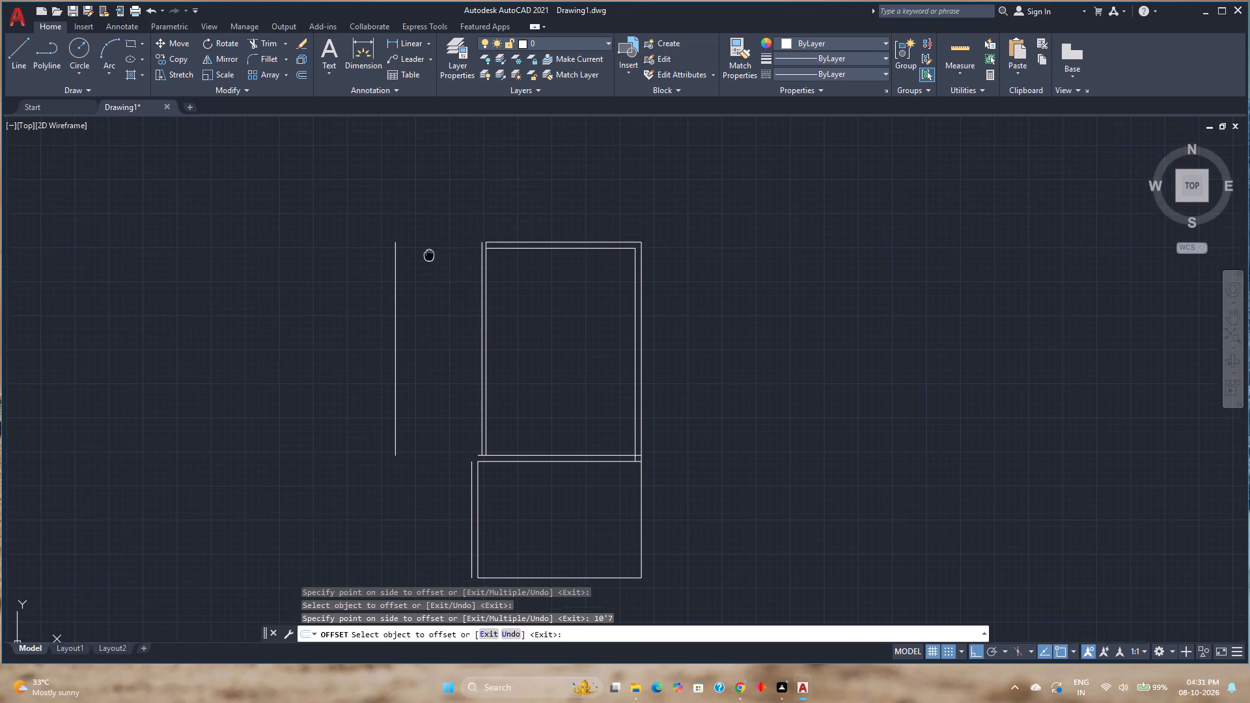
{"action": "middle_click_drag", "start_coordinate": [429, 256], "coordinate": [430, 339]}
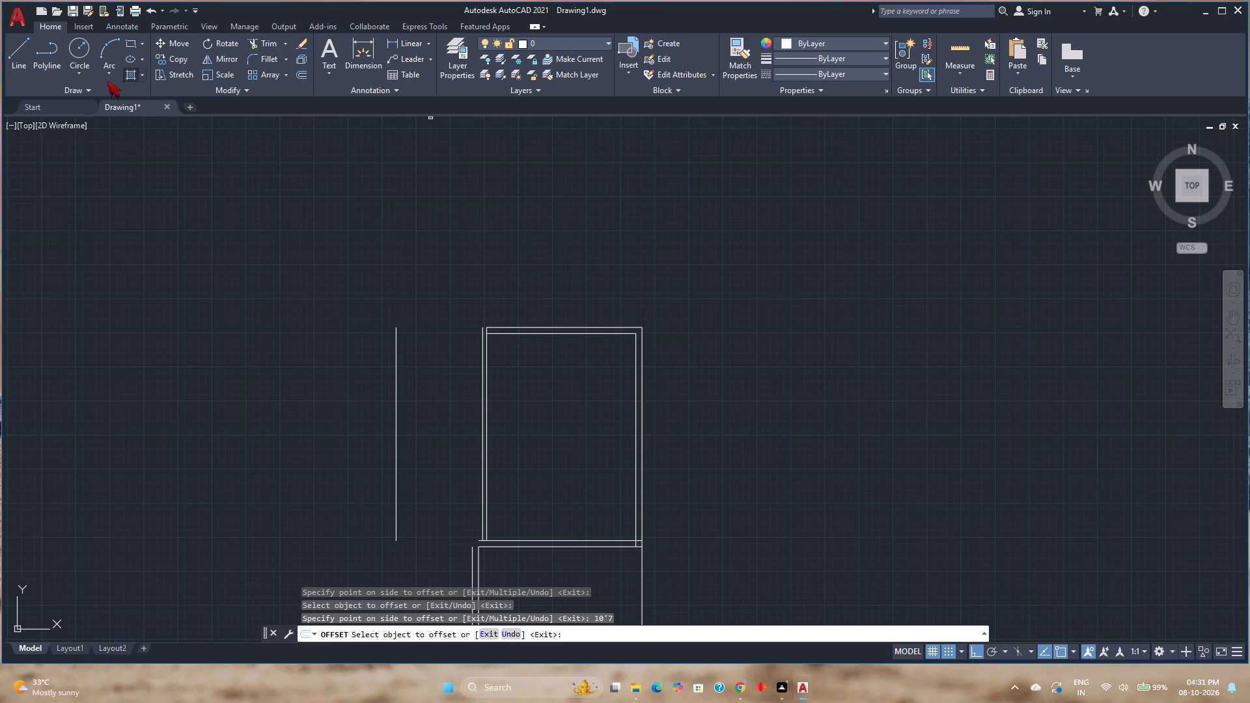
{"action": "left_click", "coordinate": [20, 76]}
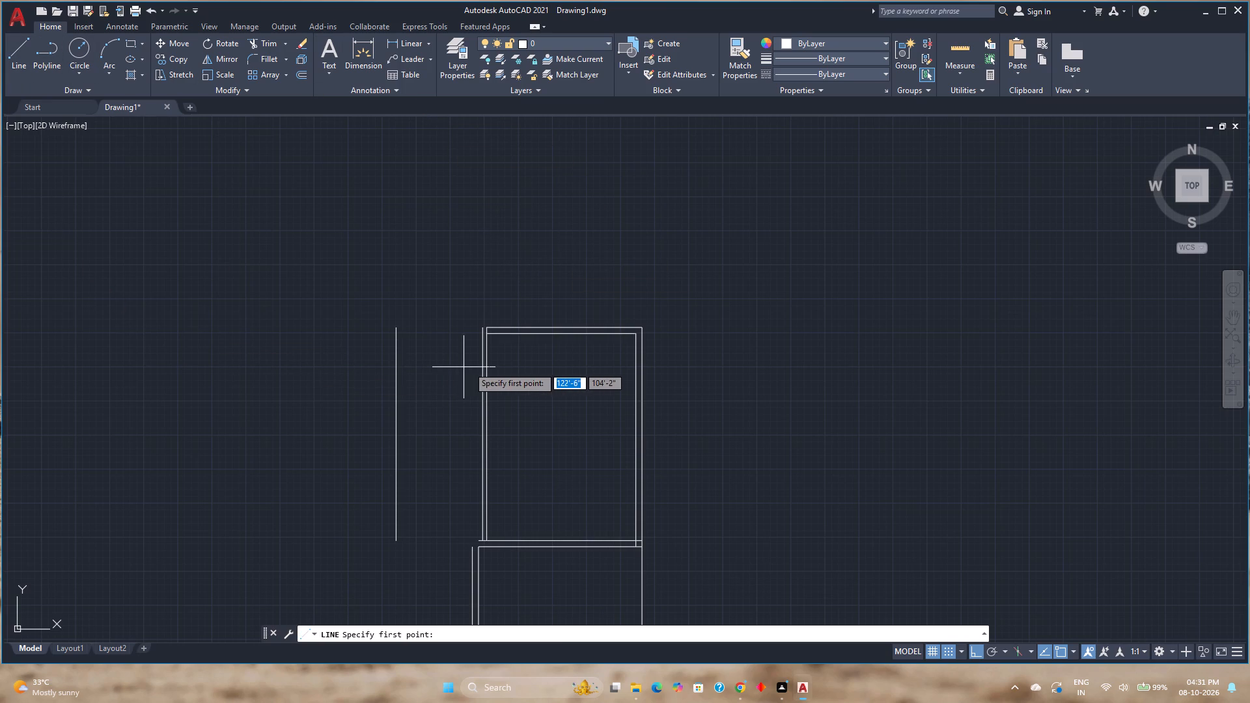
{"action": "left_click", "coordinate": [646, 327]}
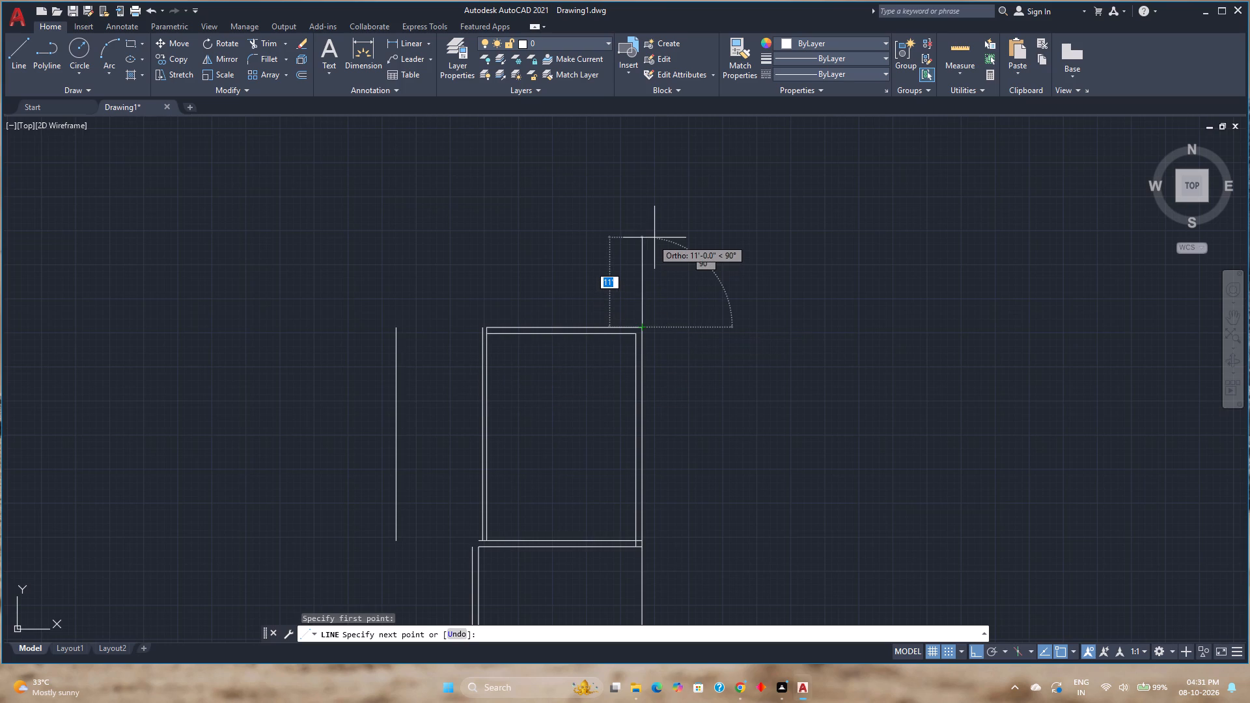
{"action": "type", "text": "6'11"}
{"action": "key", "text": "Return"}
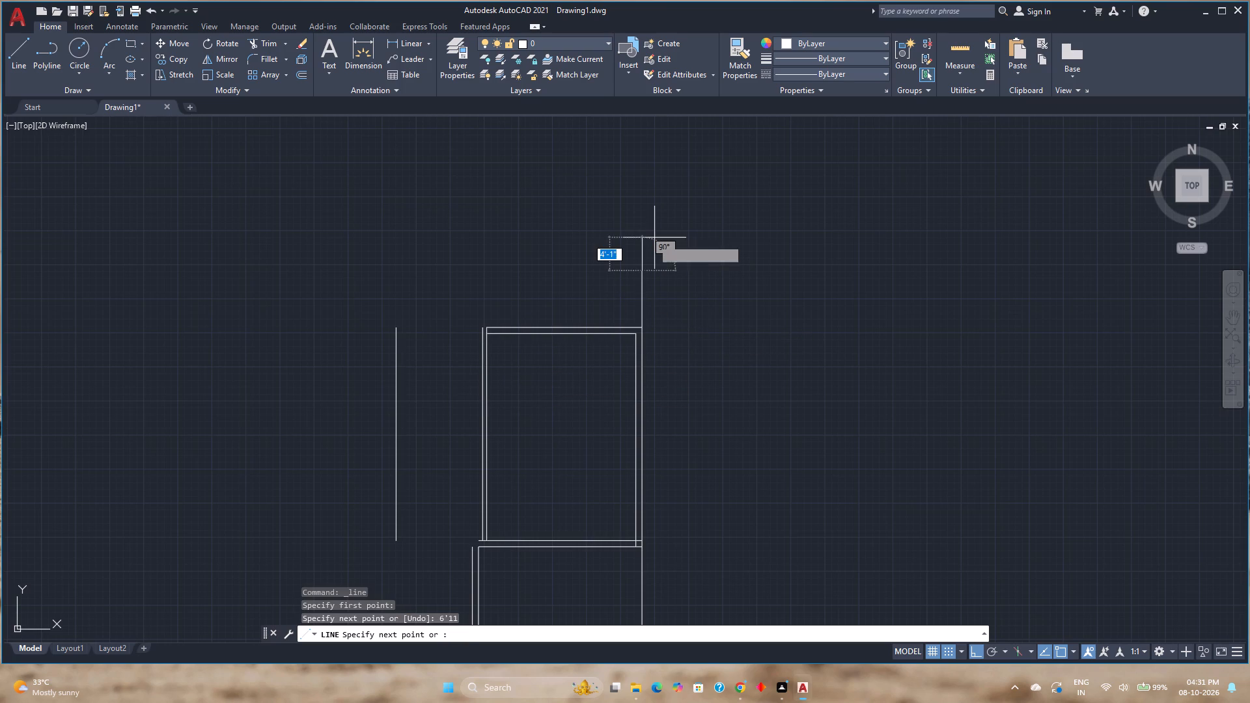
{"action": "key", "text": "Escape"}
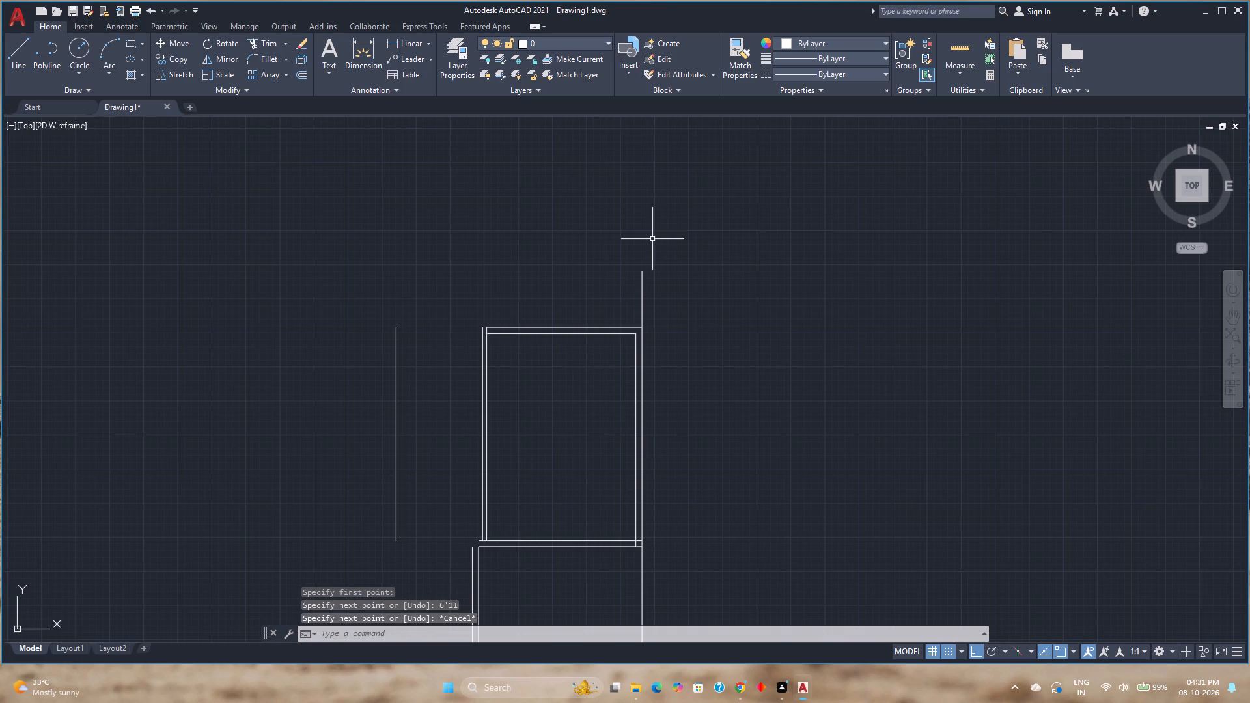
Offset the 6'11" vertical line above the upper room's top-right corner 13'10" to the left.
{"action": "left_click", "coordinate": [303, 76]}
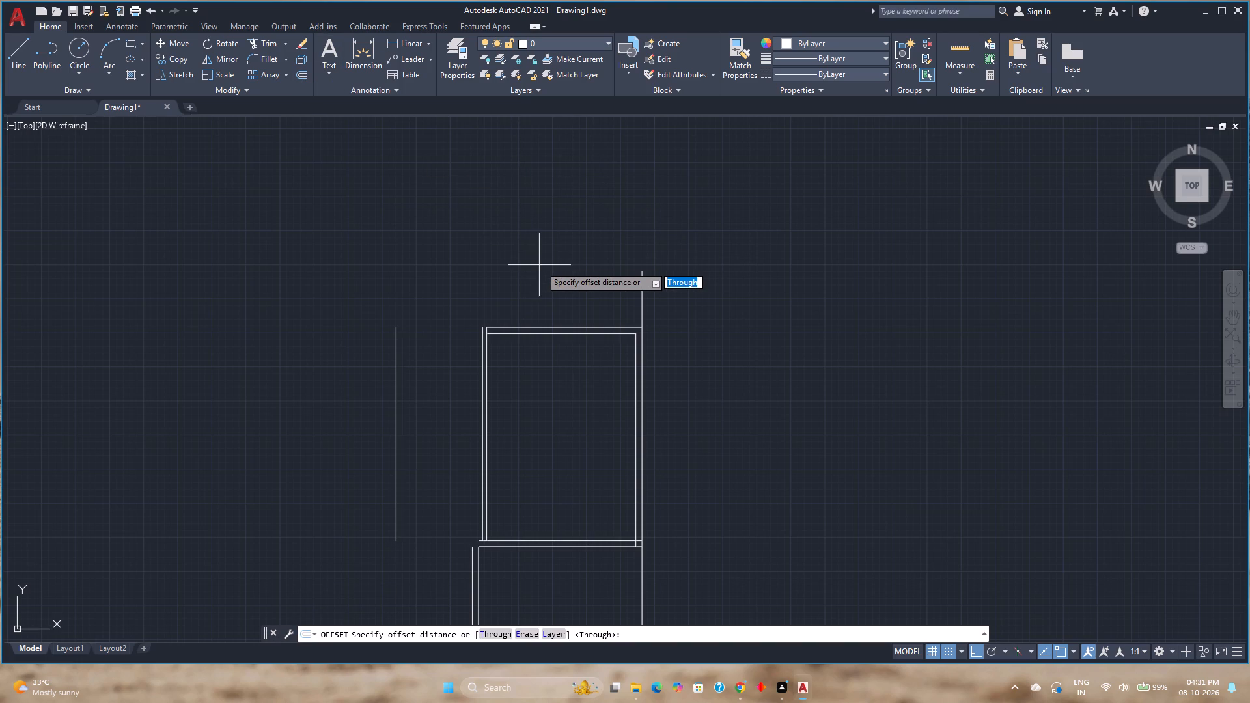
{"action": "type", "text": "13'"}
{"action": "type", "text": "10\""}
{"action": "key", "text": "Return"}
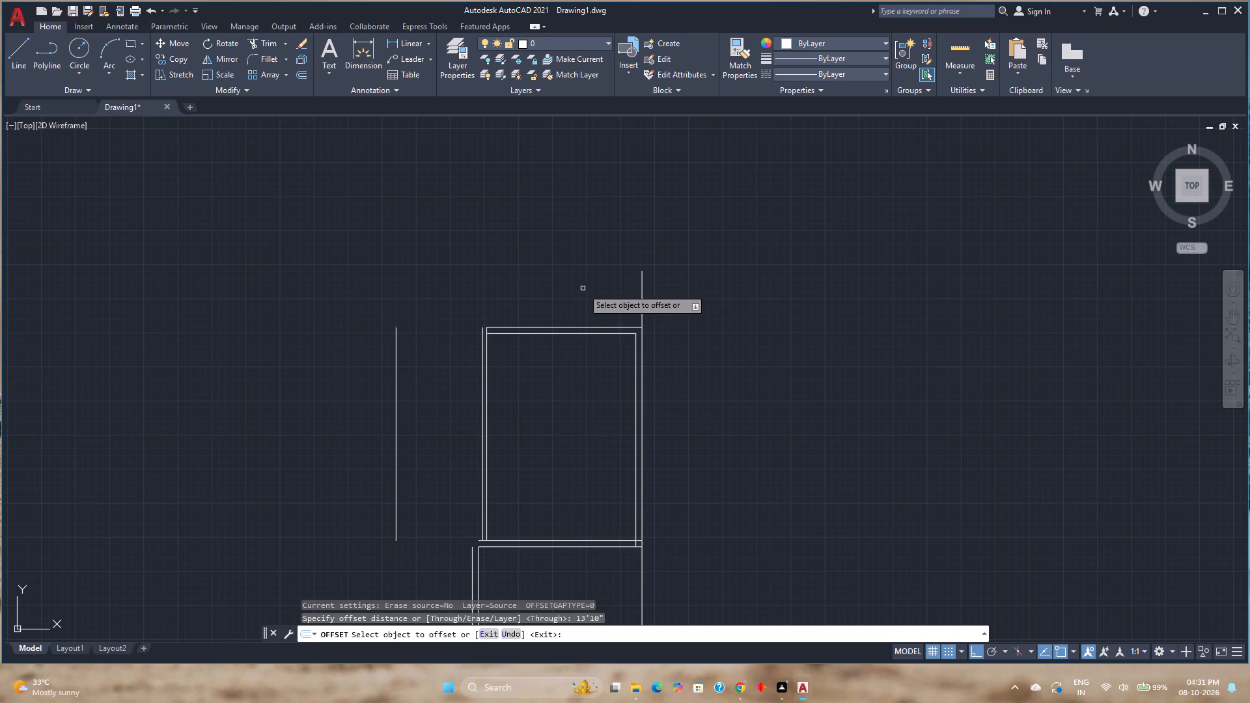
{"action": "left_click", "coordinate": [641, 300]}
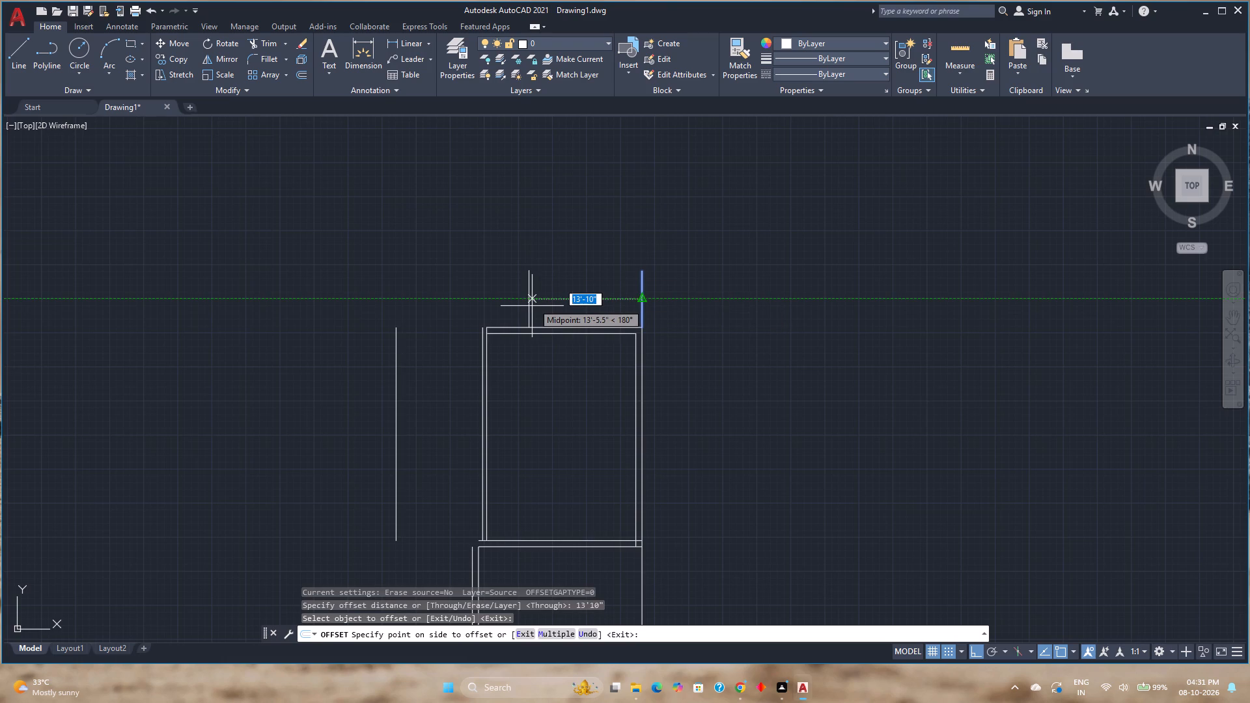
{"action": "left_click", "coordinate": [533, 303]}
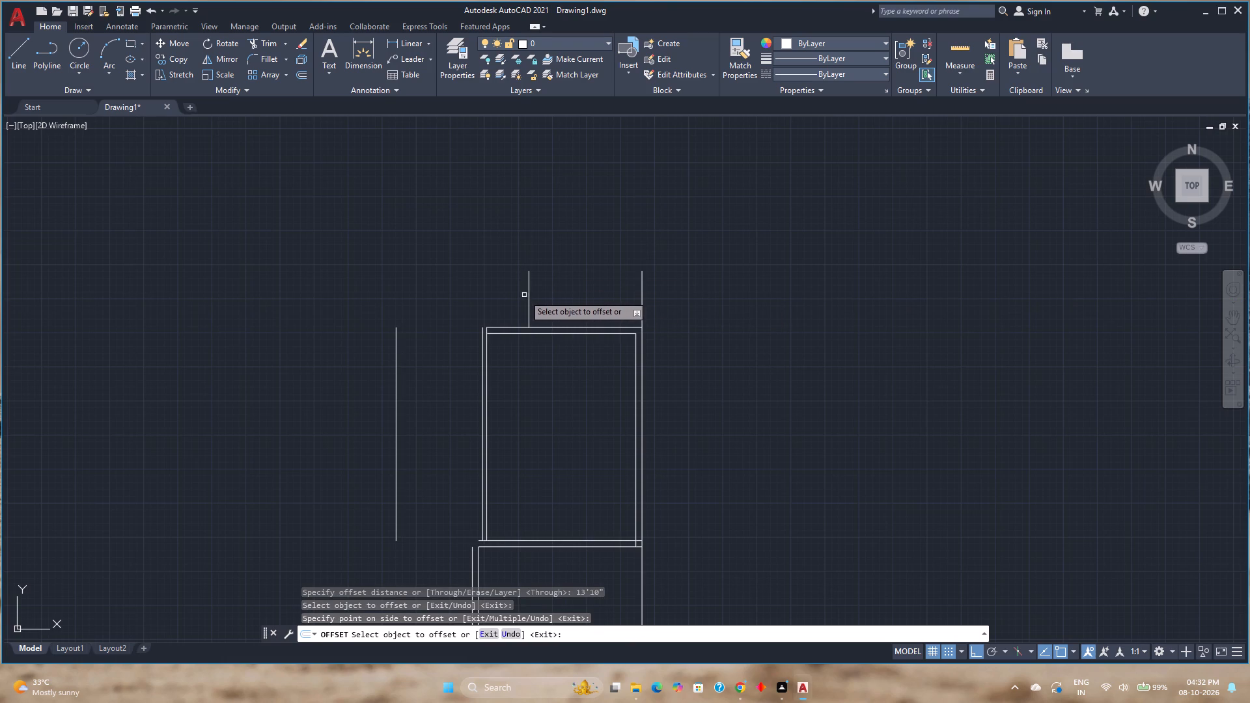
Offset the new vertical line above the upper room 9" to its left to form the wall's second face.
{"action": "left_click", "coordinate": [528, 299]}
{"action": "key", "text": "9"}
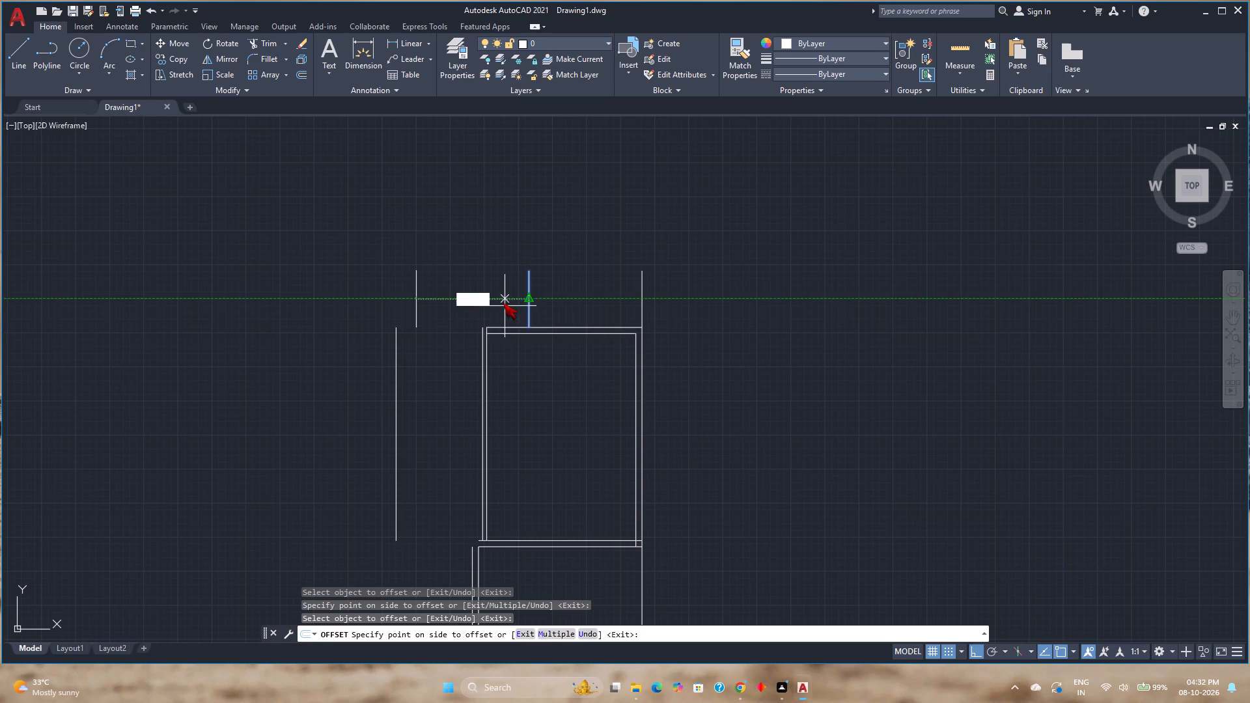
{"action": "key", "text": "Return"}
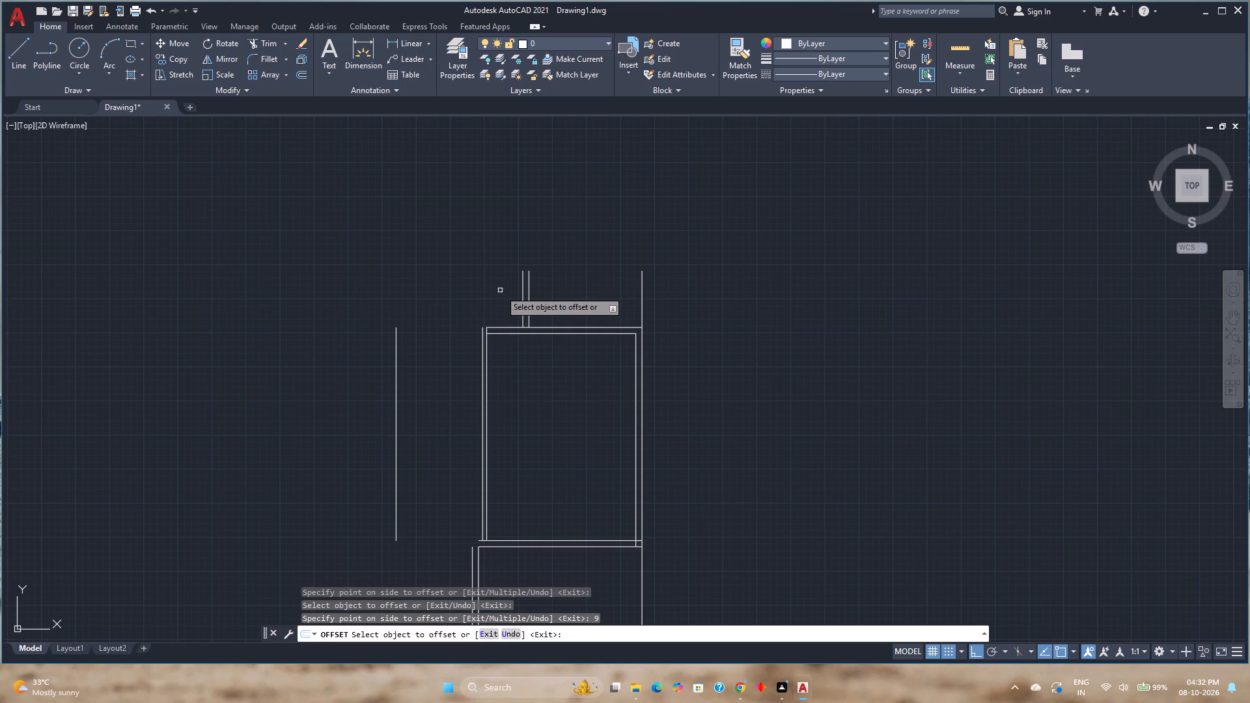
Offset the upper room's outer top wall line 6'6" upward.
{"action": "left_click", "coordinate": [507, 327]}
{"action": "type", "text": "6'"}
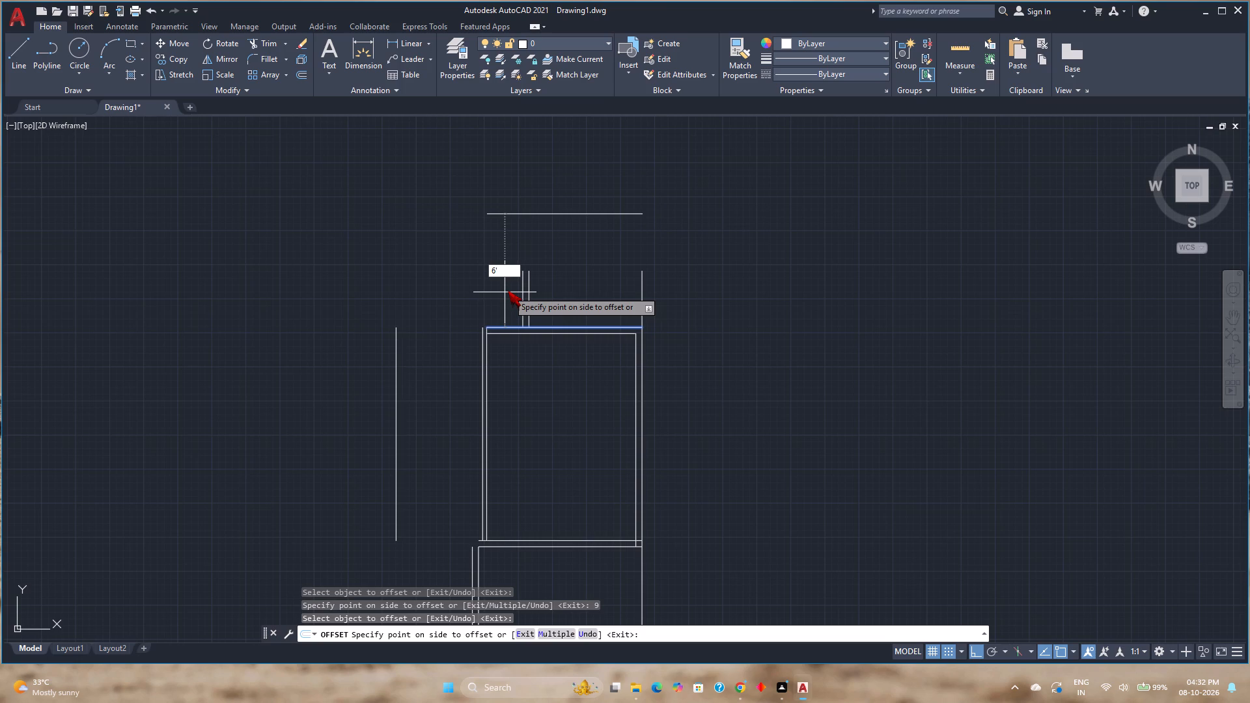
{"action": "type", "text": "6\""}
{"action": "key", "text": "Return"}
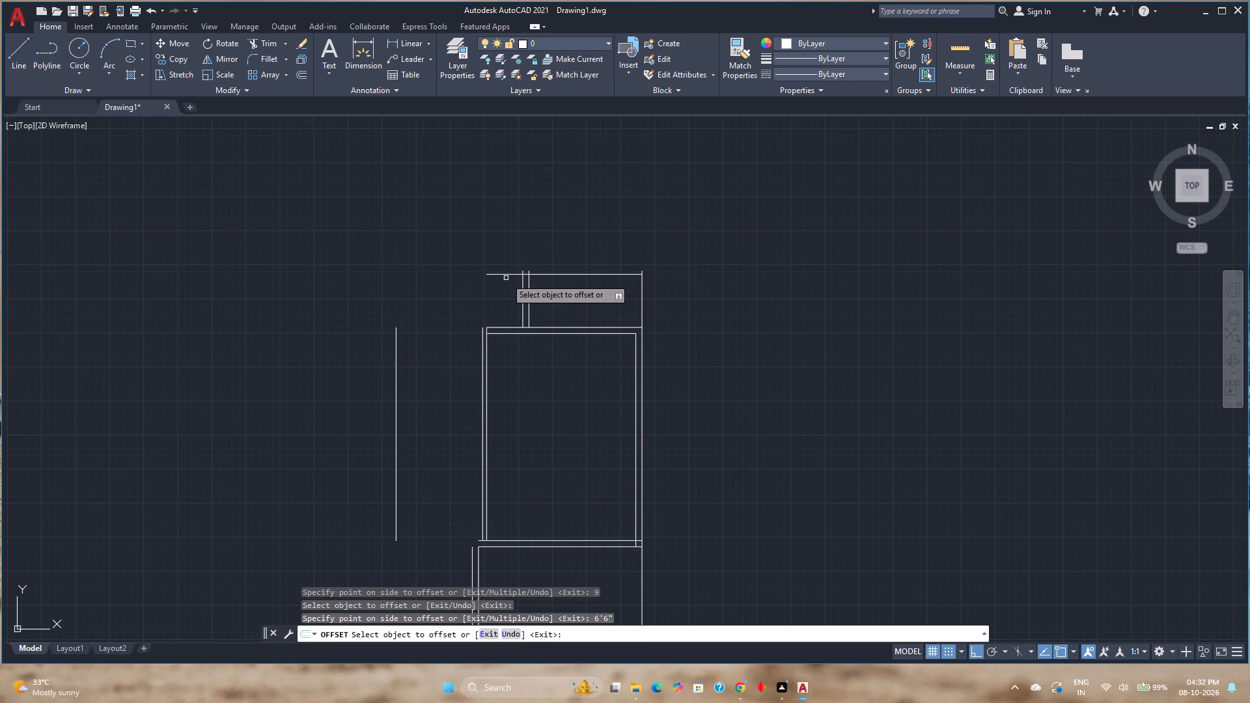
Offset the new horizontal line above the upper room 9" upward to form the top wall's outer face.
{"action": "scroll", "coordinate": [506, 278], "scroll_direction": "up", "scroll_amount": 2}
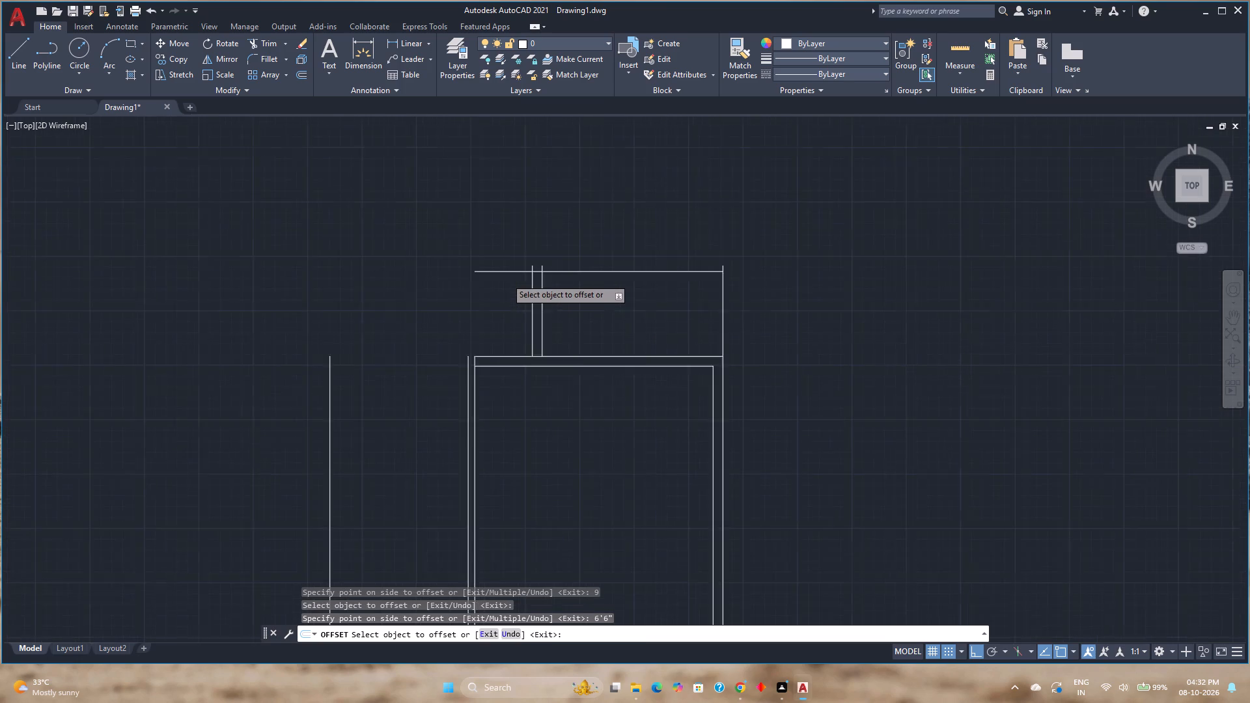
{"action": "scroll", "coordinate": [506, 278], "scroll_direction": "up", "scroll_amount": 1}
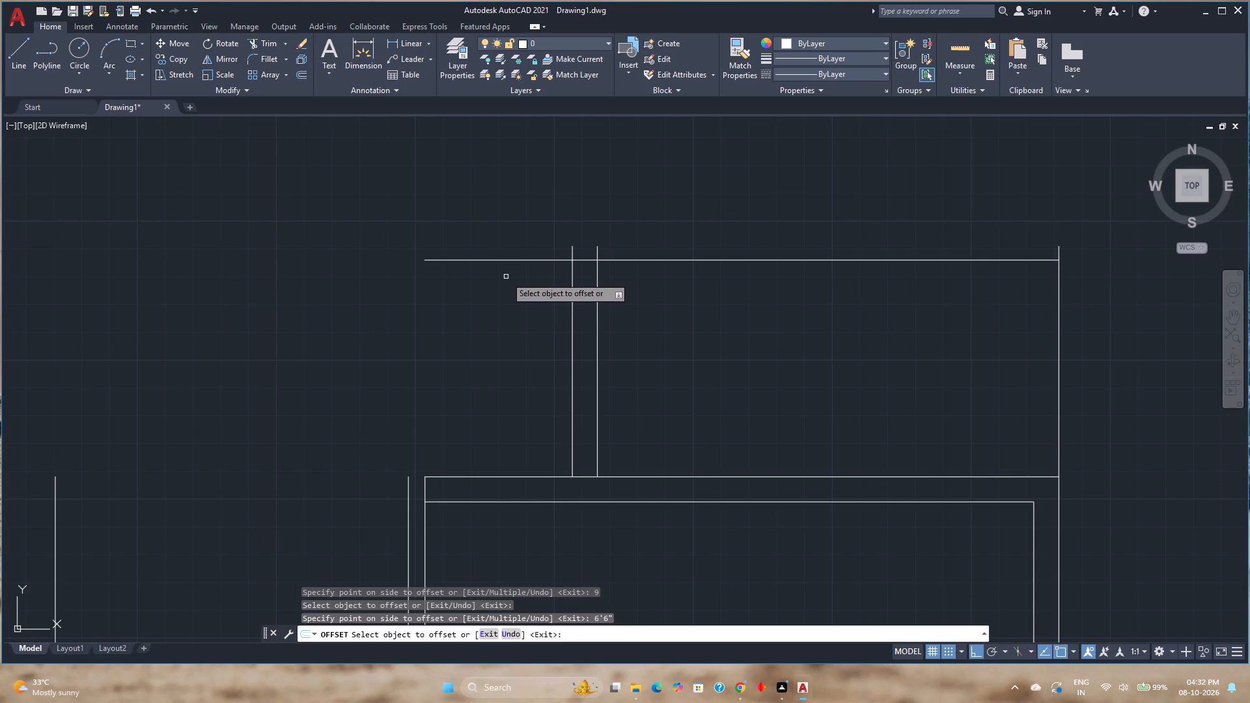
{"action": "left_click", "coordinate": [511, 259]}
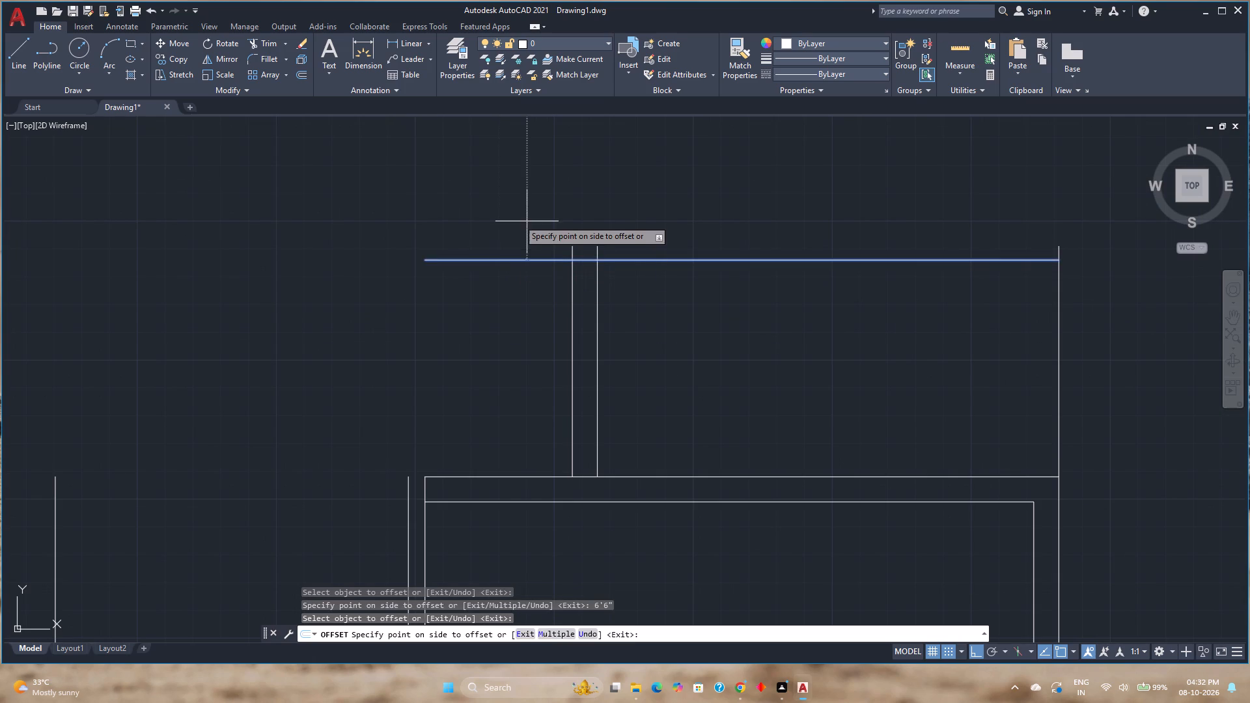
{"action": "key", "text": "9"}
{"action": "key", "text": "Return"}
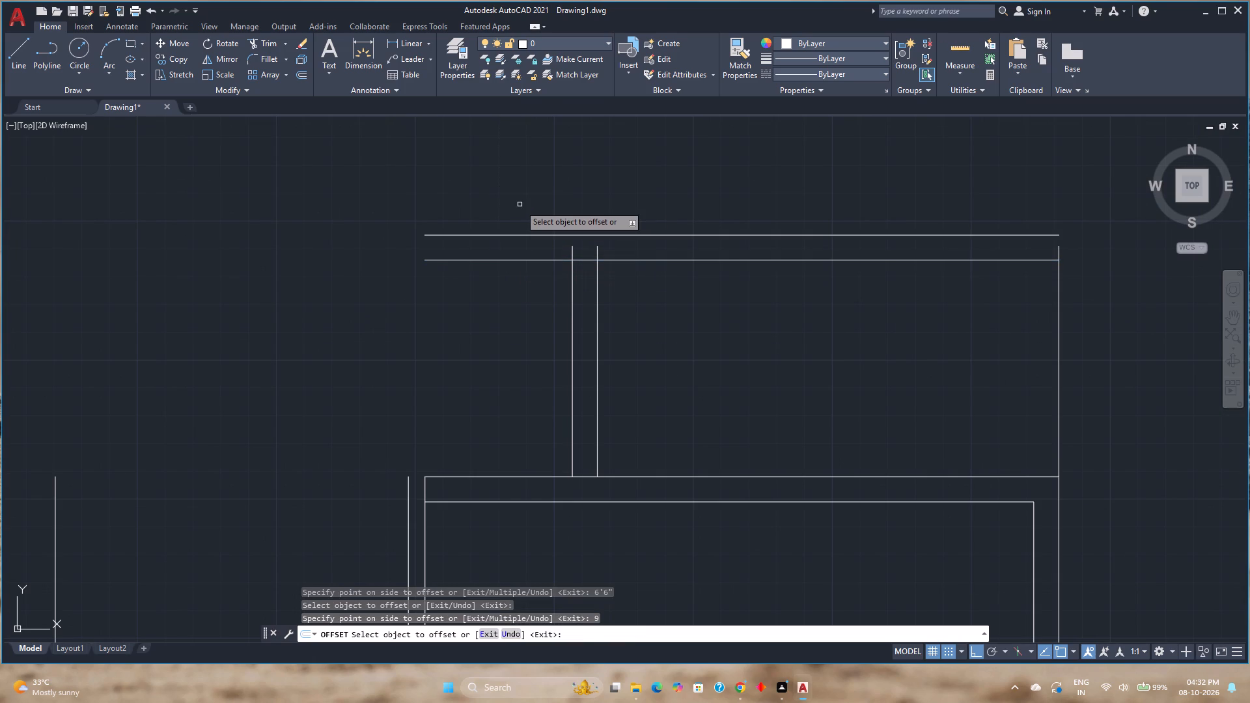
Offset the left face of the 9" vertical wall in the top strip 9' to the left.
{"action": "left_click", "coordinate": [574, 320]}
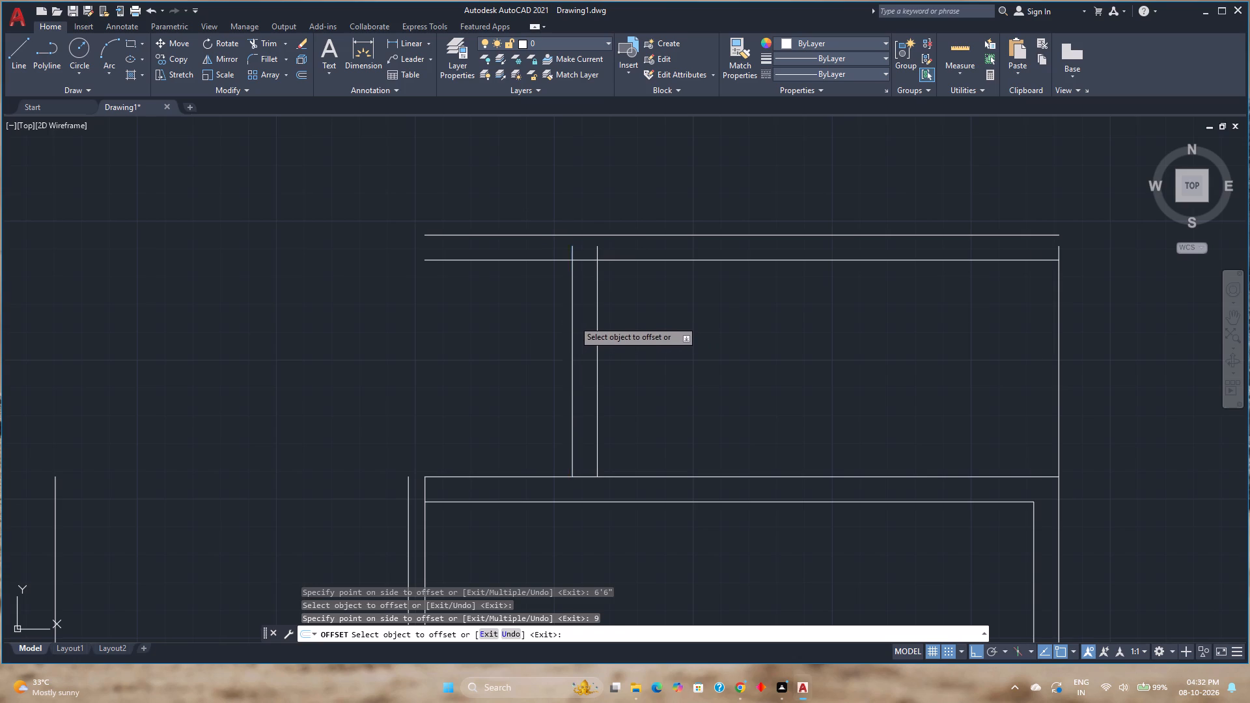
{"action": "key", "text": "9"}
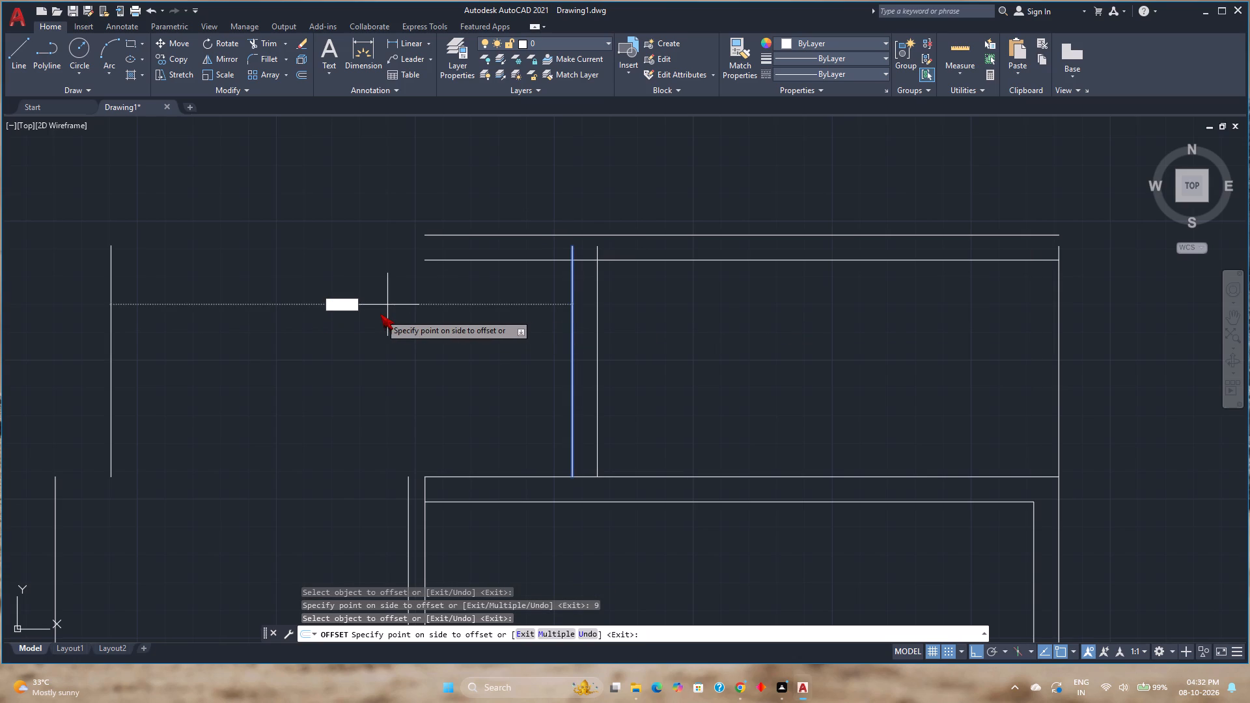
{"action": "key", "text": "apostrophe"}
{"action": "key", "text": "Return"}
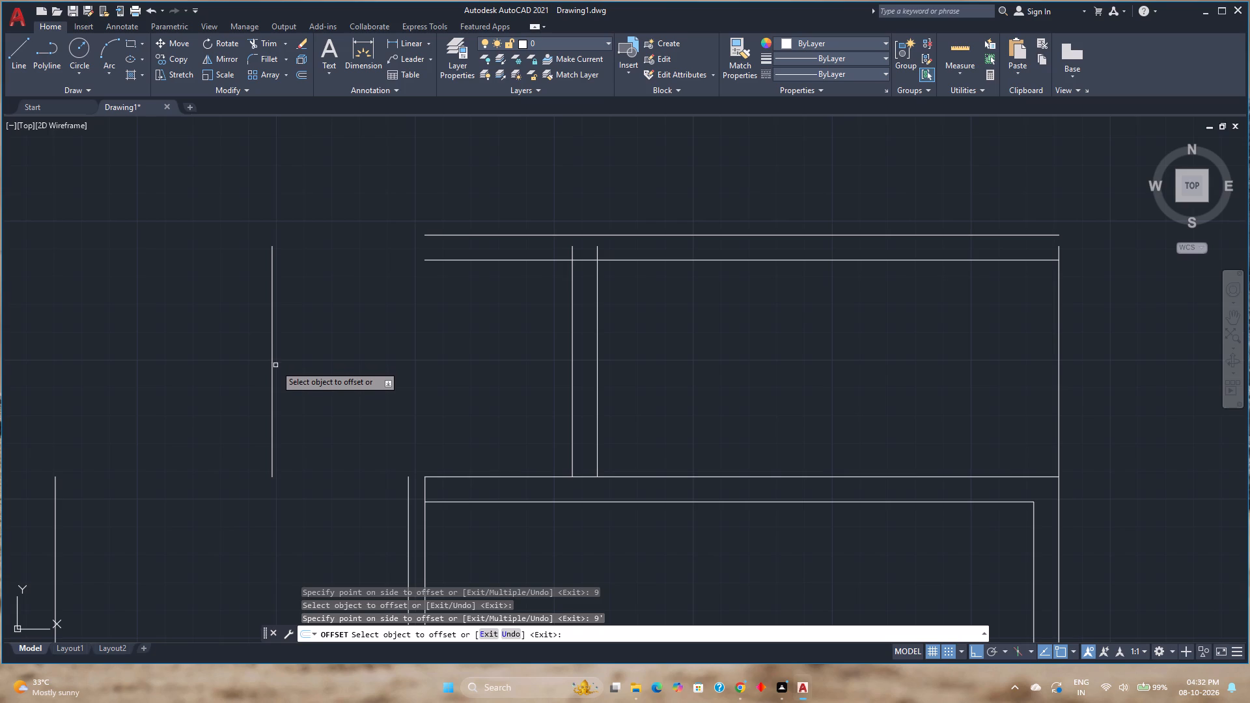
Offset the new leftmost vertical line of the top strip 6" to its left as the wall's second face.
{"action": "left_click", "coordinate": [273, 369]}
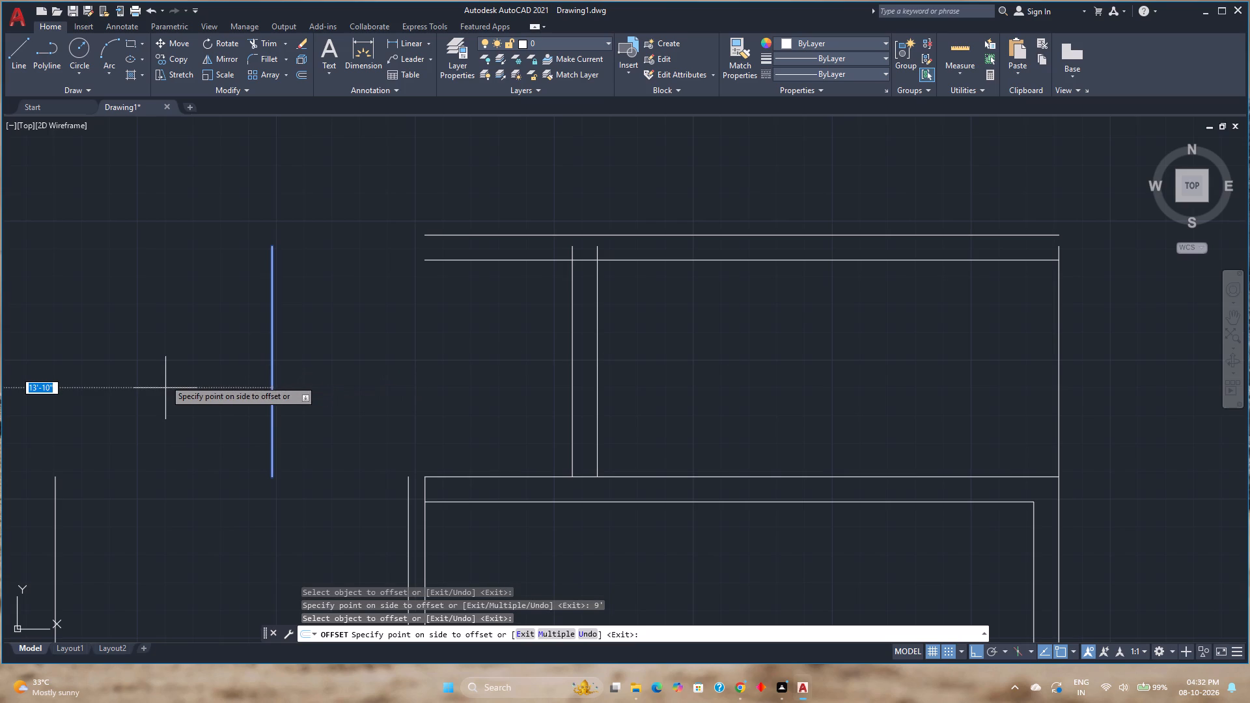
{"action": "key", "text": "6"}
{"action": "key", "text": "Return"}
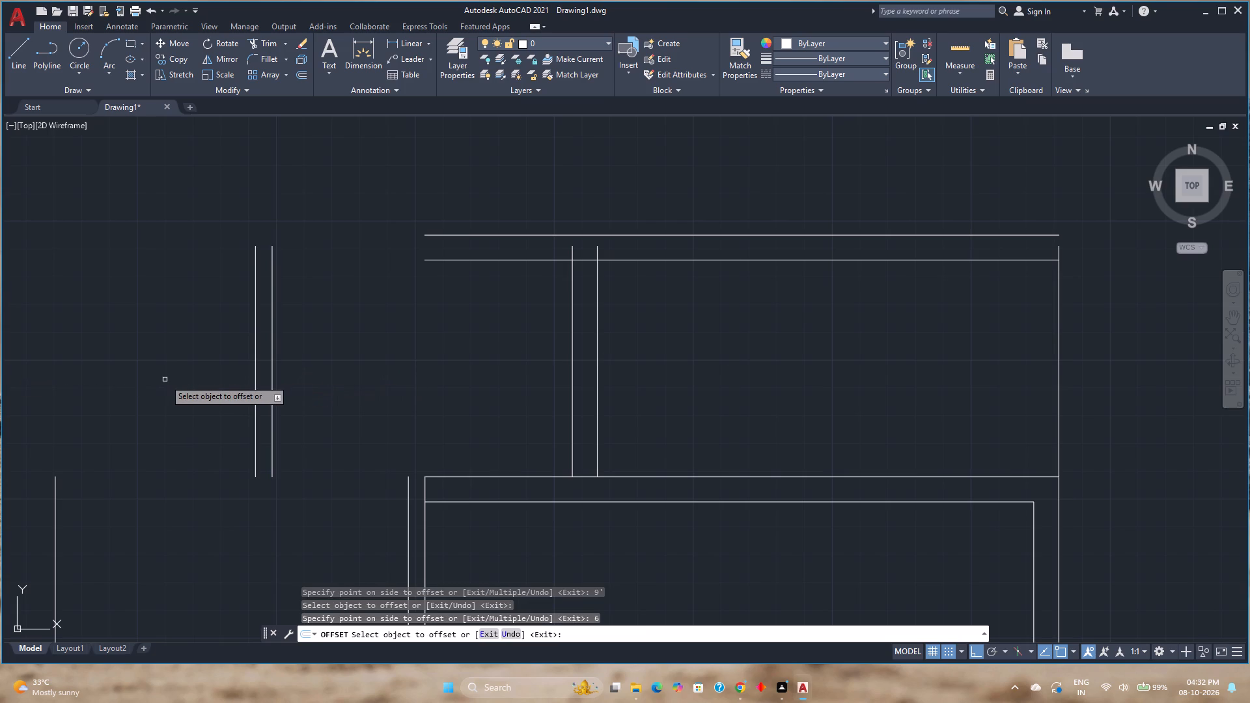
Offset the left face of the top strip's 6" wall 11'6" to the left.
{"action": "scroll", "coordinate": [167, 379], "scroll_direction": "down", "scroll_amount": 2}
{"action": "middle_click_drag", "start_coordinate": [173, 376], "coordinate": [204, 376]}
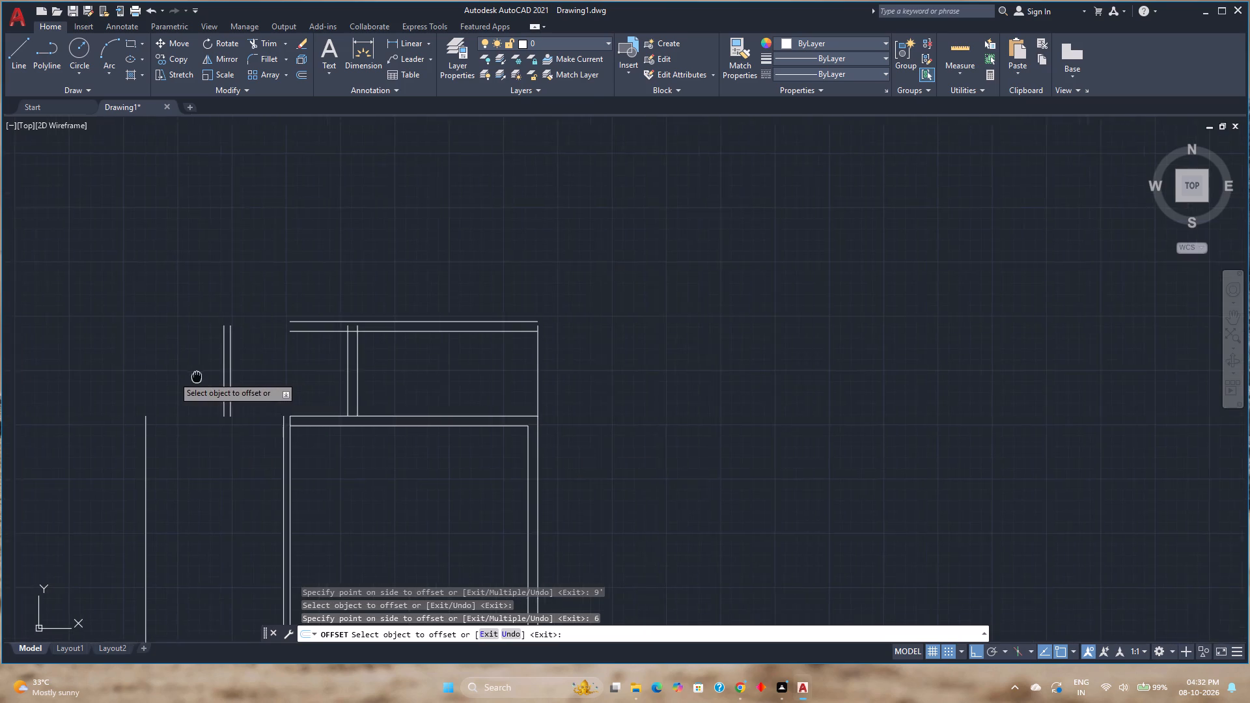
{"action": "middle_click_drag", "start_coordinate": [204, 376], "coordinate": [370, 372]}
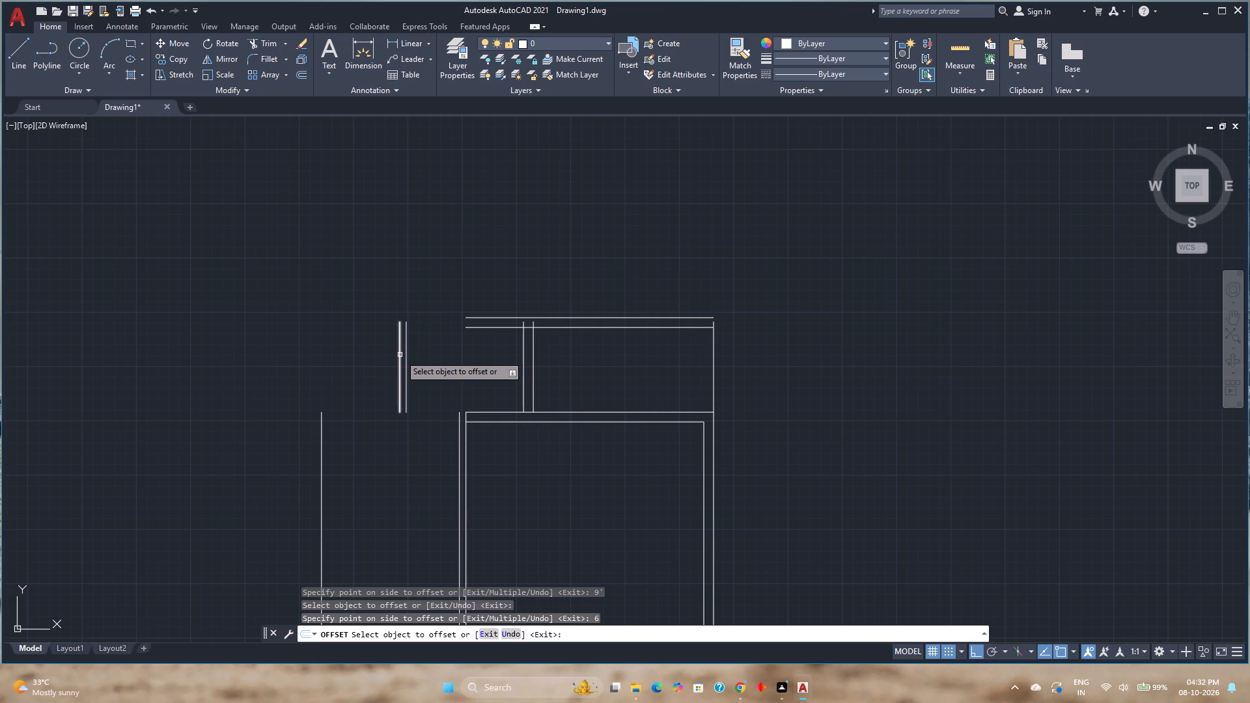
{"action": "left_click", "coordinate": [400, 355]}
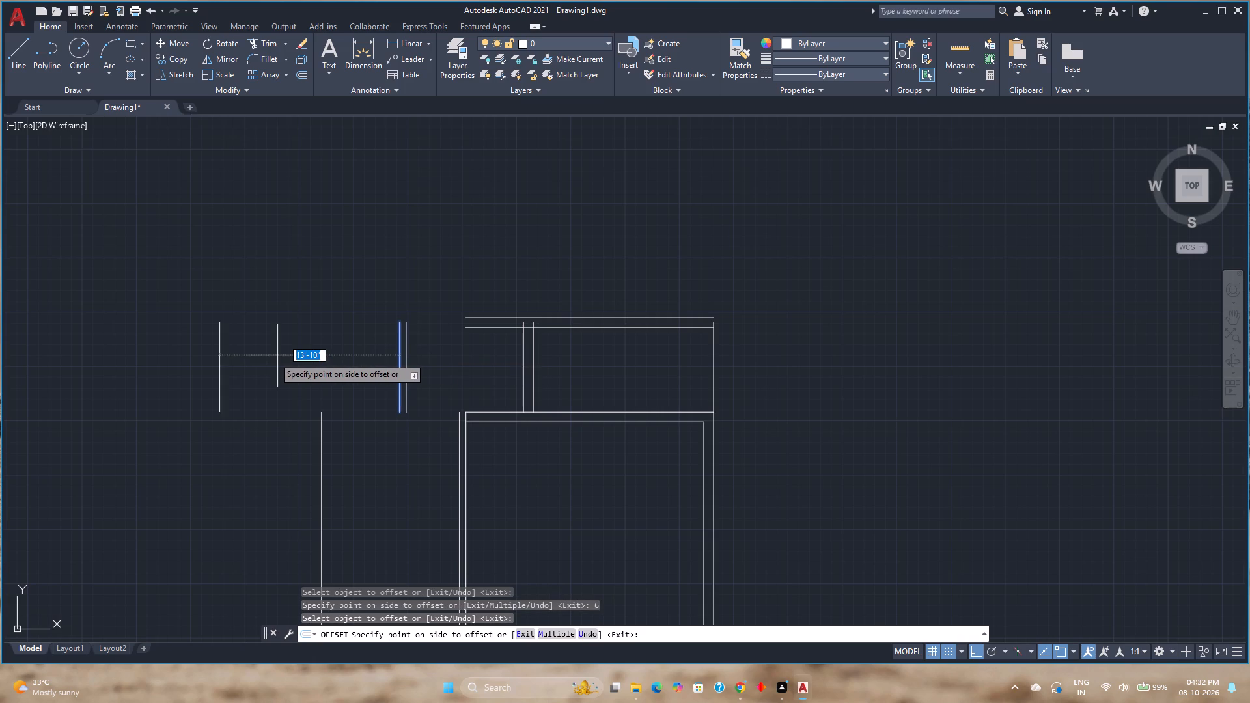
{"action": "type", "text": "11'"}
{"action": "type", "text": "6\""}
{"action": "key", "text": "Return"}
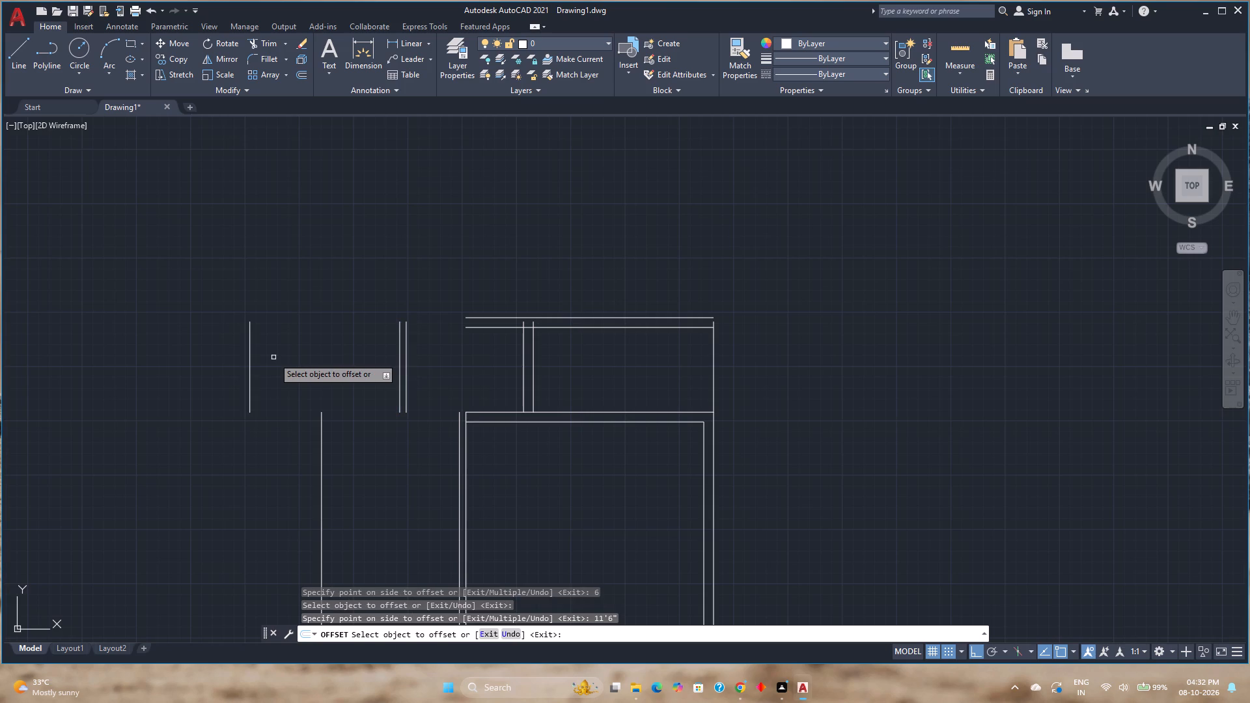
Offset the top strip's new leftmost vertical line 9" to its left as the wall's outer face, and end the Offset command.
{"action": "left_click", "coordinate": [249, 356]}
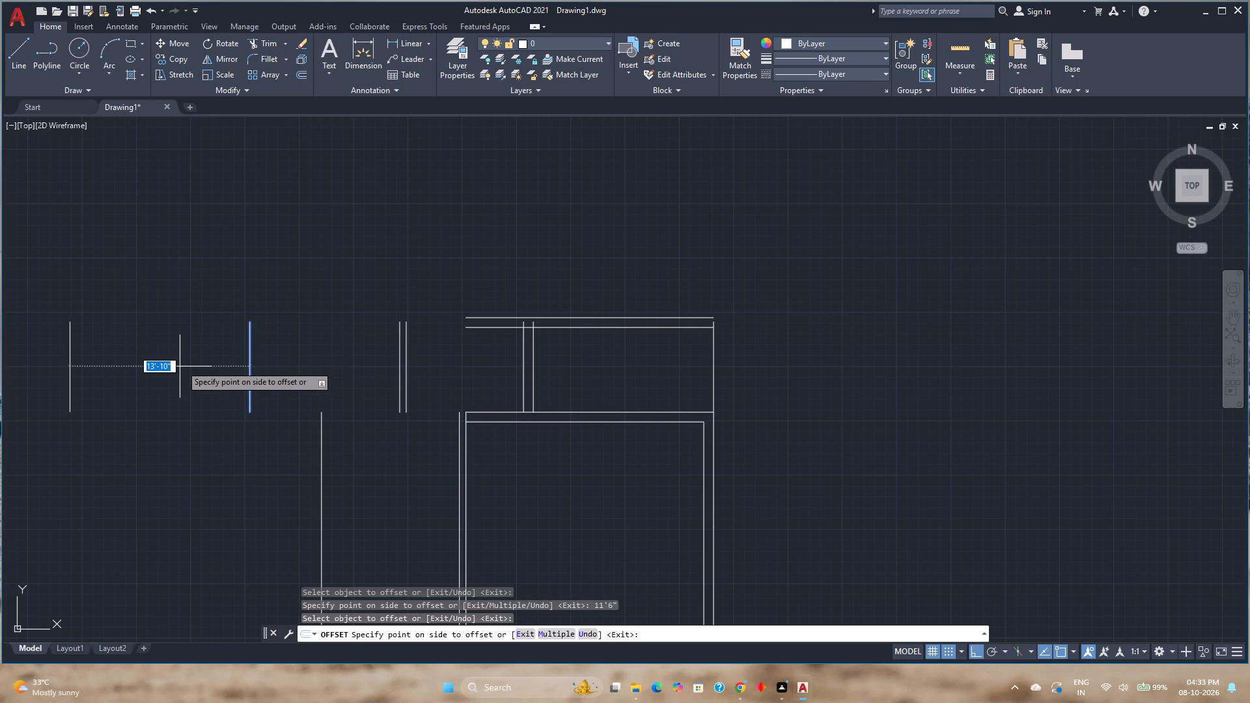
{"action": "key", "text": "9"}
{"action": "key", "text": "Return"}
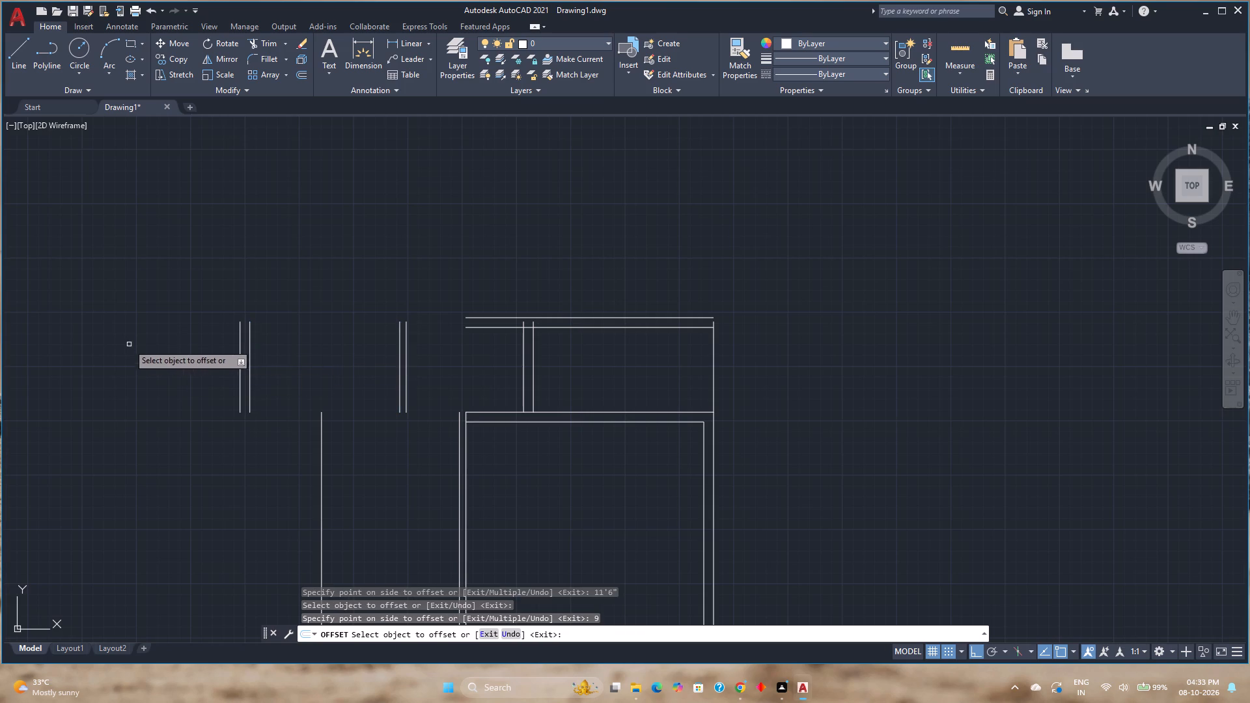
{"action": "key", "text": "space"}
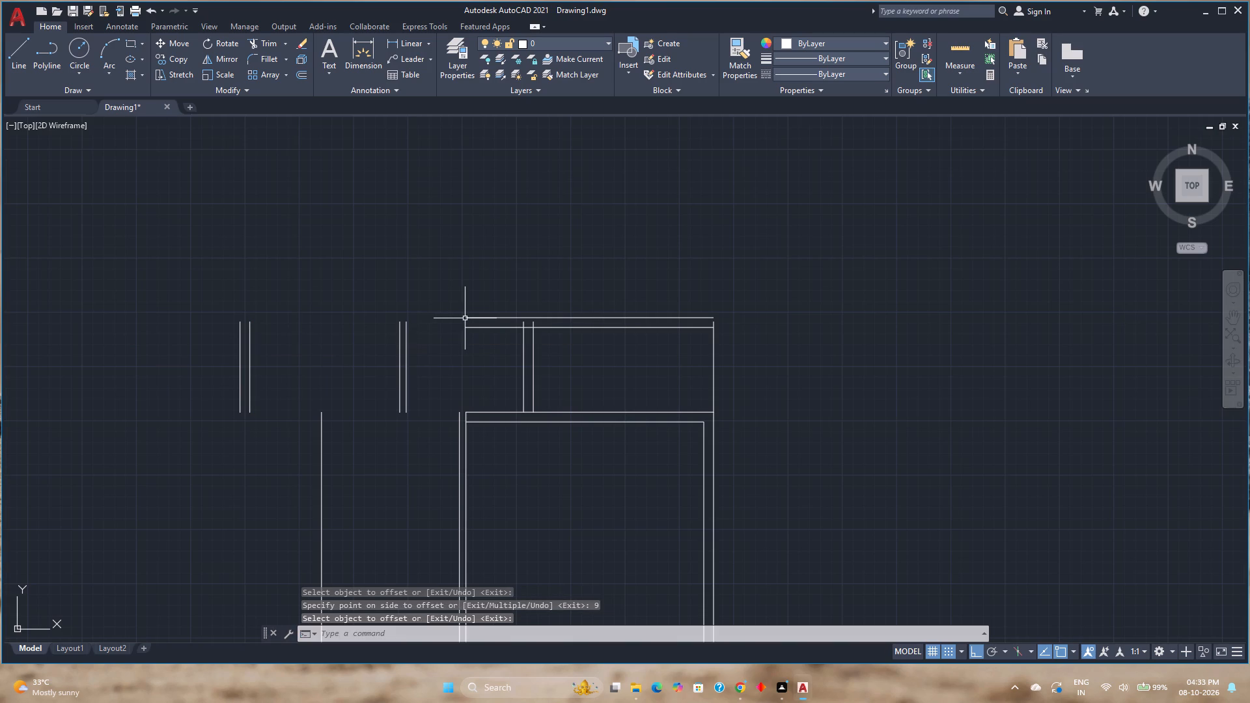
Stretch the left end of the topmost horizontal line about 17'9.5" left, just past the leftmost 9" wall.
{"action": "left_click", "coordinate": [465, 318]}
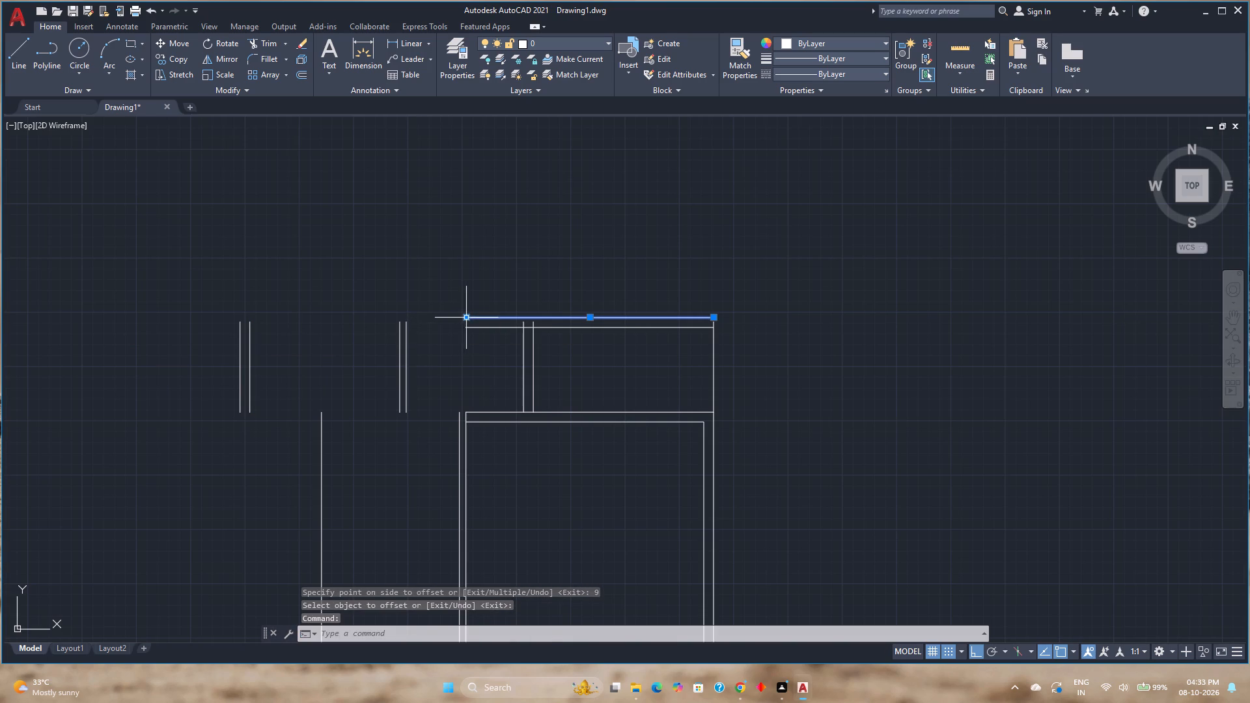
{"action": "left_click", "coordinate": [464, 318]}
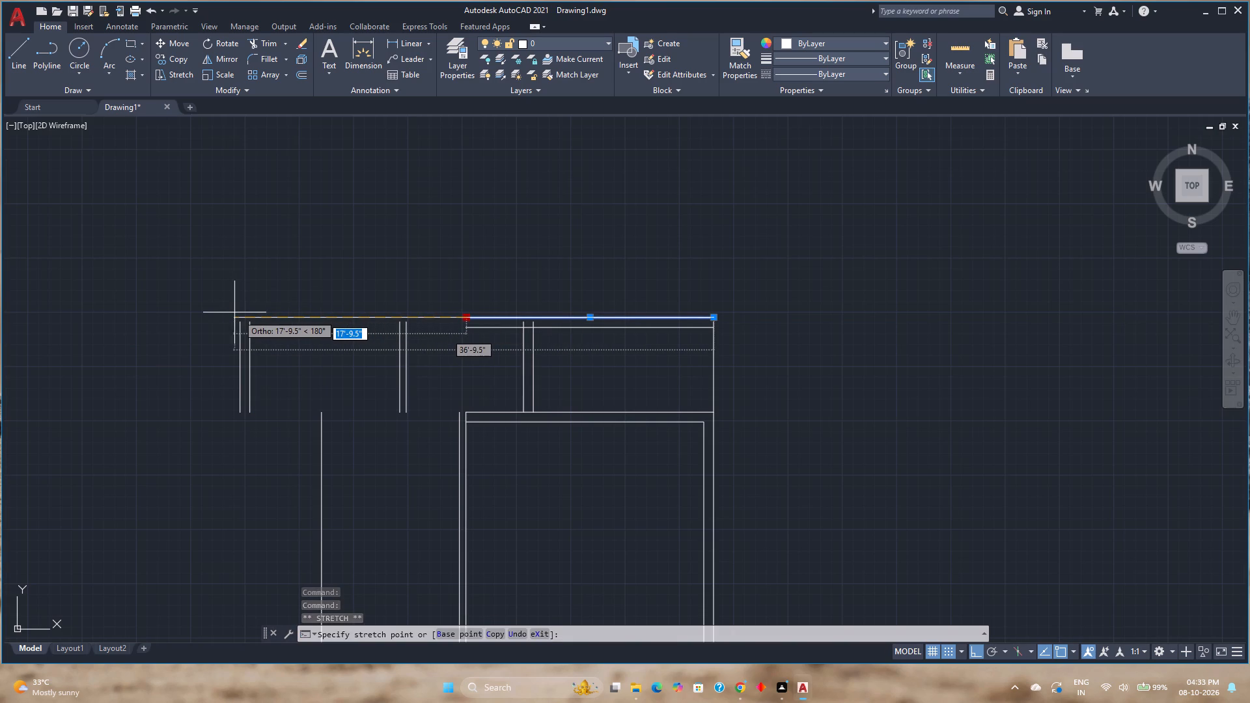
{"action": "left_click", "coordinate": [237, 314]}
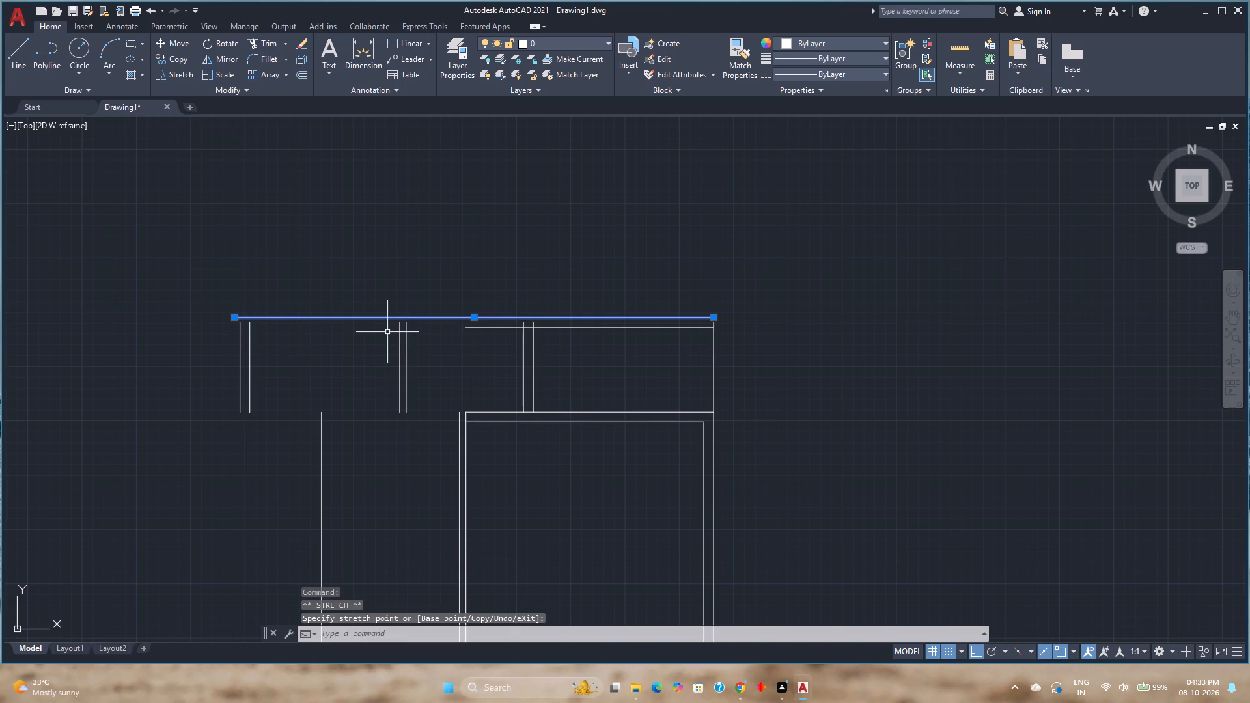
Set the model space limits with lower left corner 0,0 and upper right corner 50',50'.
{"action": "scroll", "coordinate": [387, 332], "scroll_direction": "down", "scroll_amount": 1}
{"action": "type", "text": "lim"}
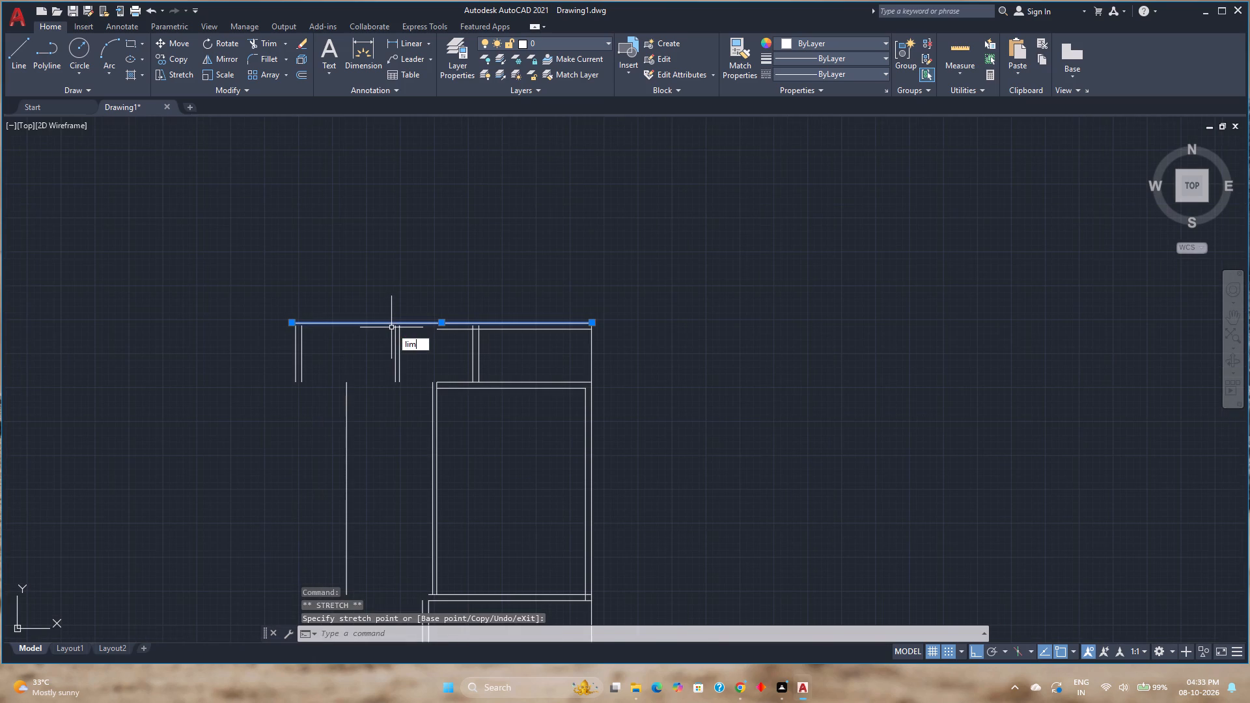
{"action": "key", "text": "Return"}
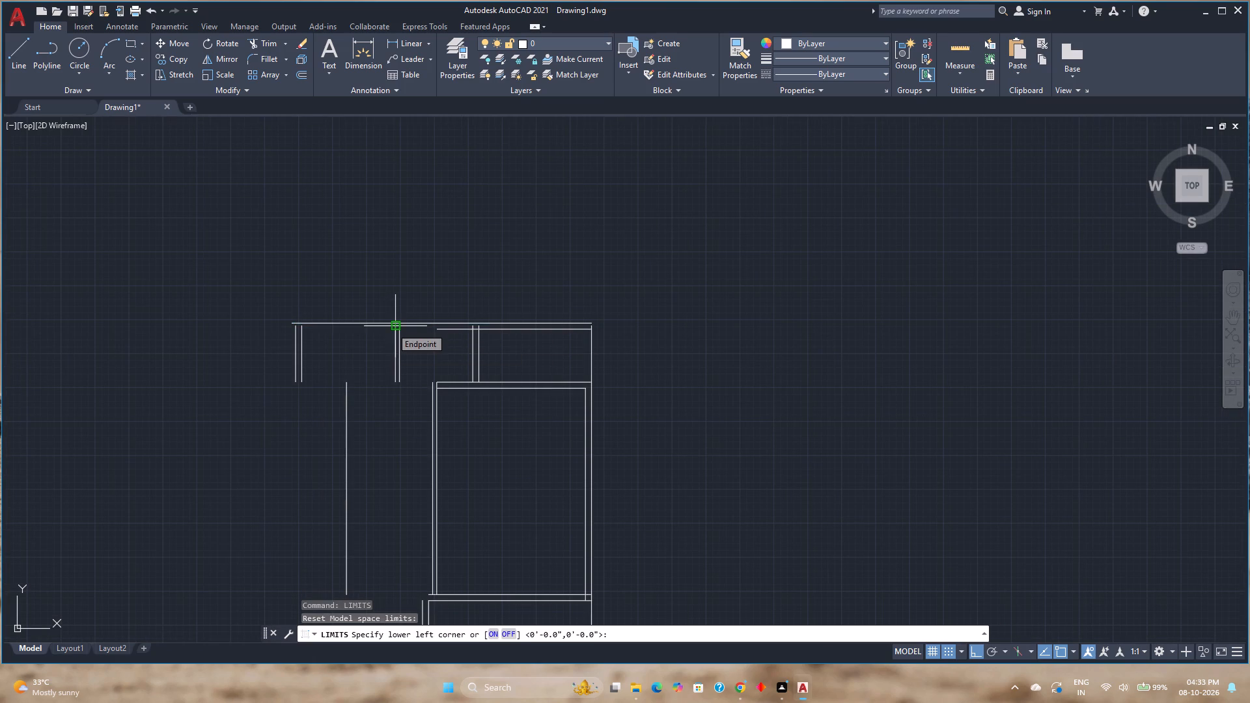
{"action": "type", "text": "0,0"}
{"action": "key", "text": "Return"}
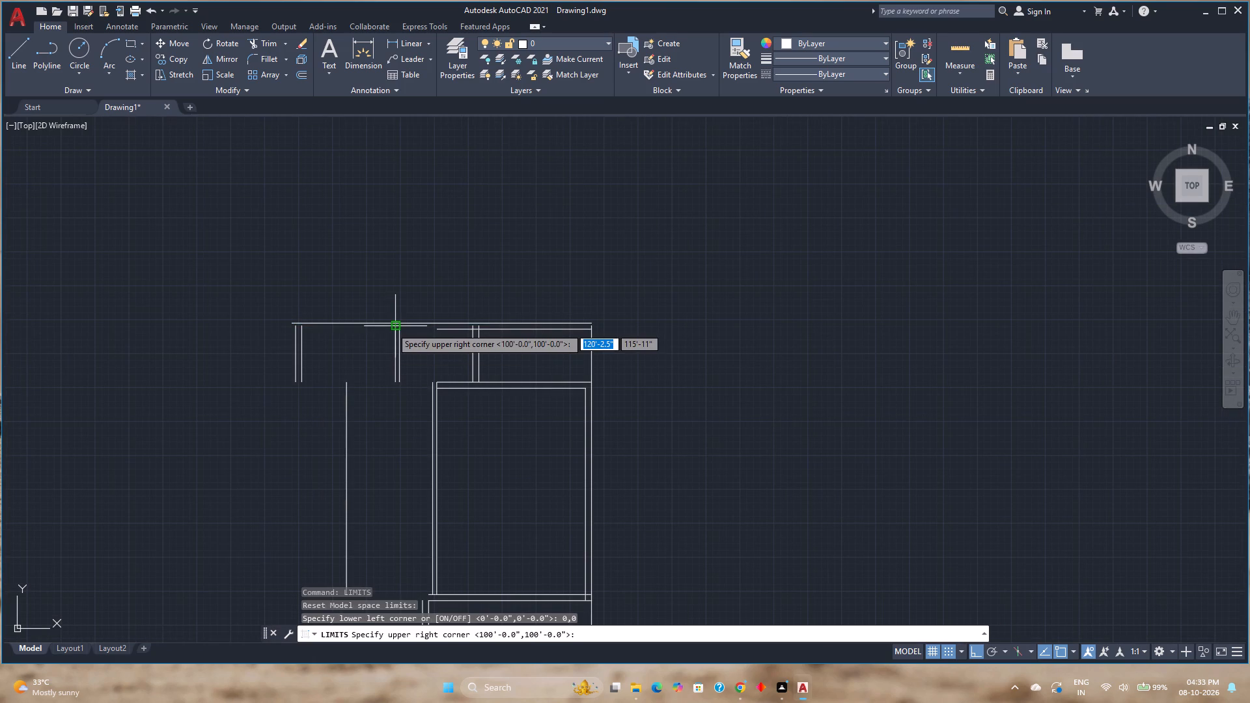
{"action": "type", "text": "50"}
{"action": "key", "text": "apostrophe"}
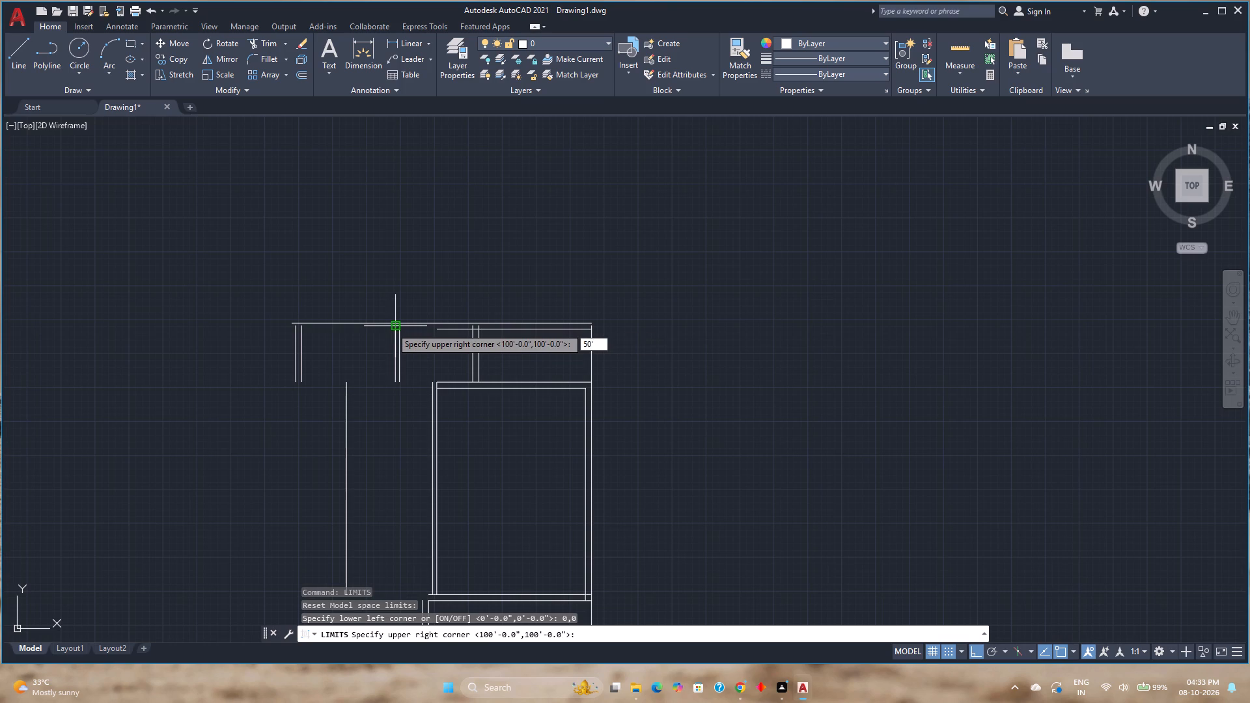
{"action": "type", "text": ",50'"}
{"action": "key", "text": "Return"}
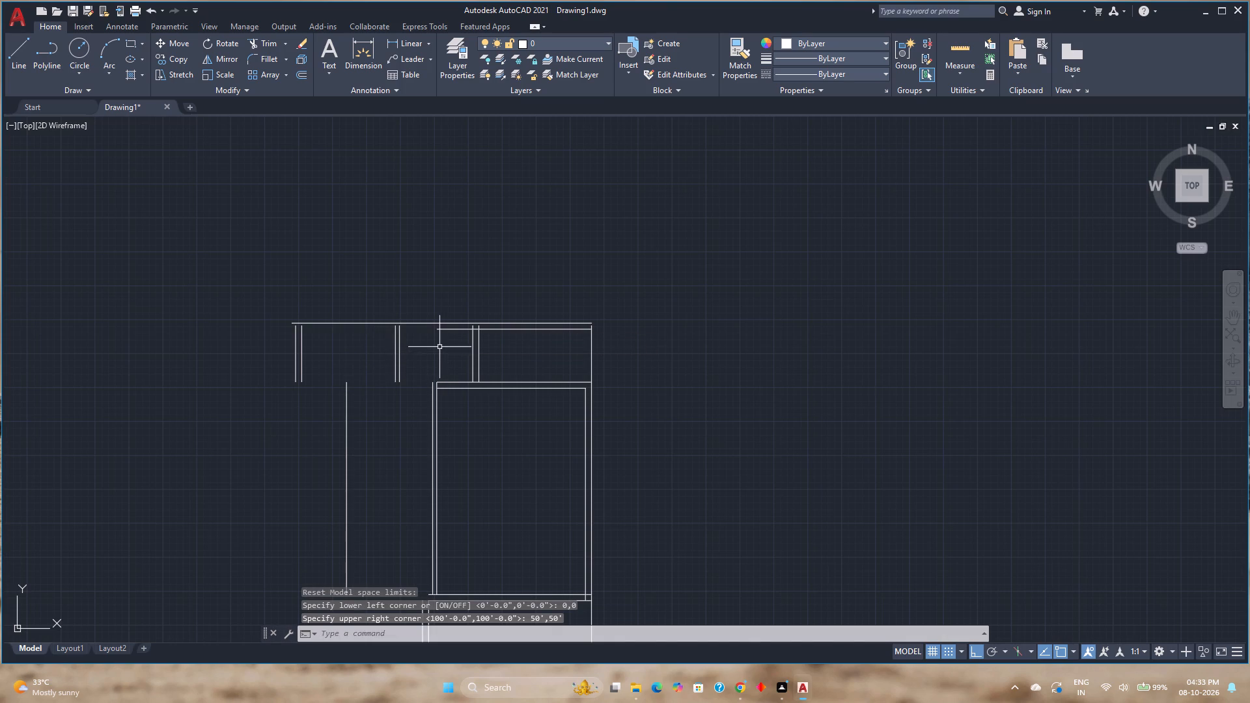
Stretch the left end of the second horizontal line from the top about 17'9.5" left, level with the topmost line's end.
{"action": "left_click", "coordinate": [439, 328]}
{"action": "left_click", "coordinate": [439, 328]}
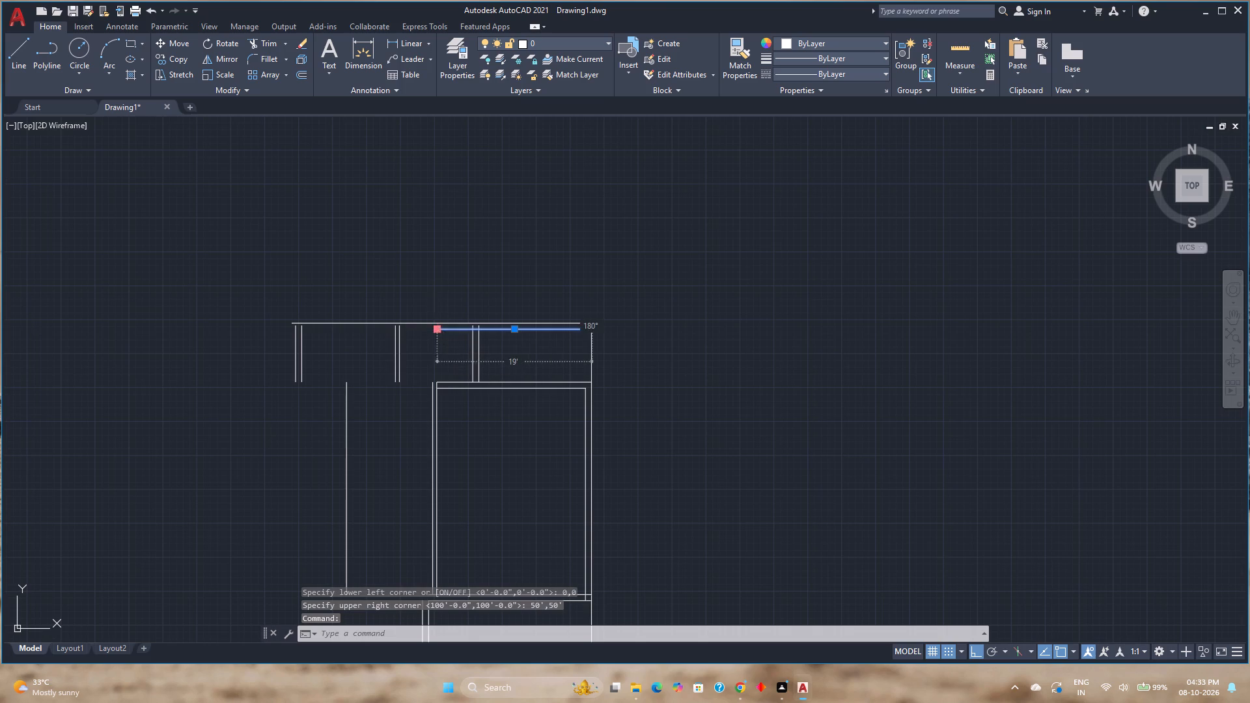
{"action": "key", "text": "Escape"}
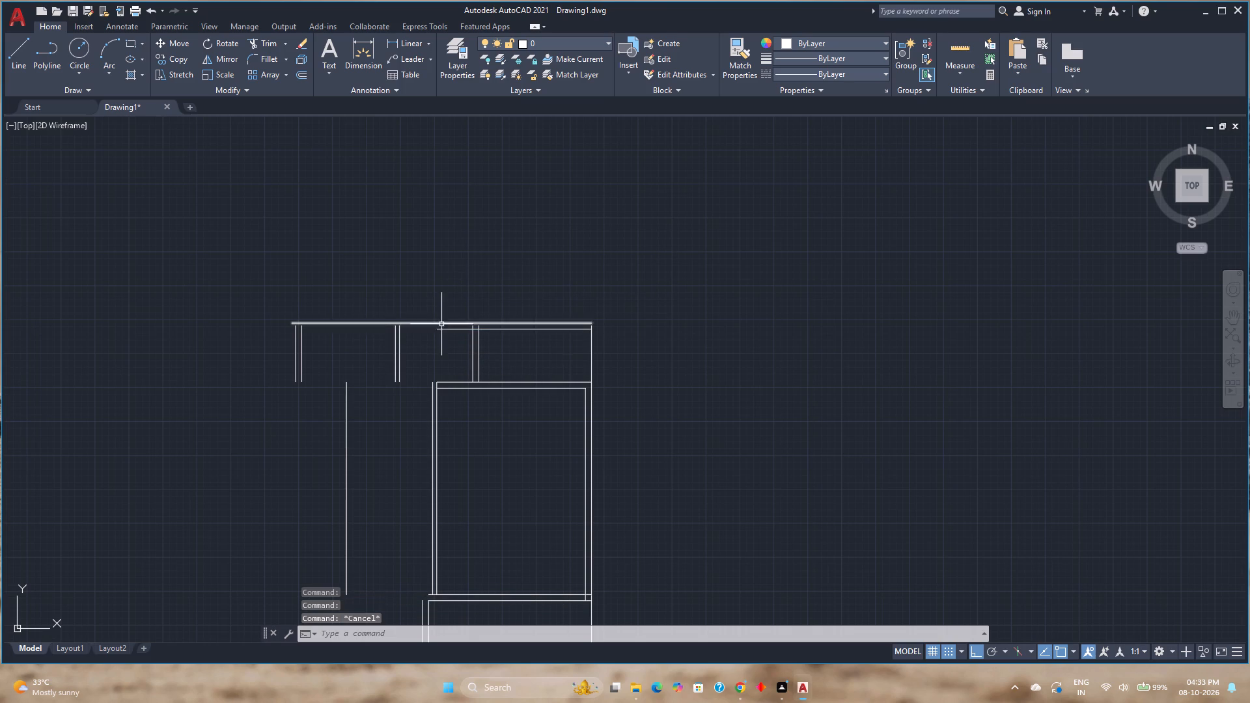
{"action": "left_click", "coordinate": [449, 329]}
{"action": "left_click", "coordinate": [439, 330]}
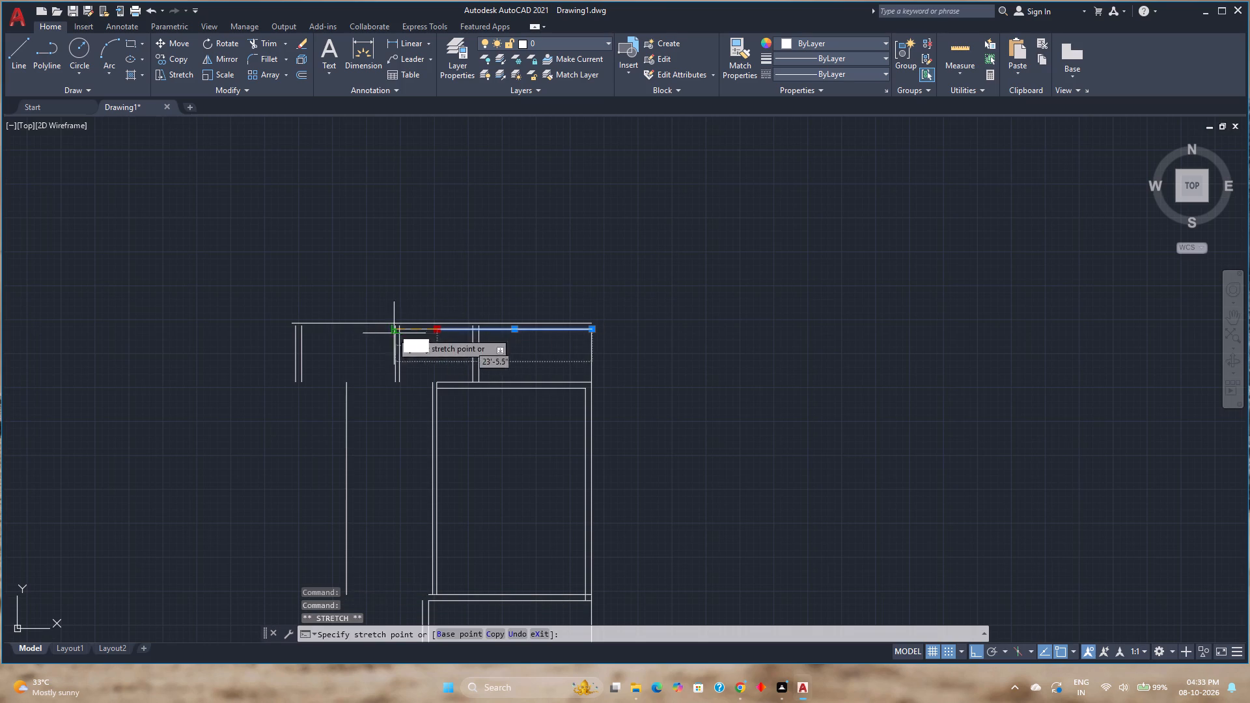
{"action": "scroll", "coordinate": [292, 325], "scroll_direction": "up", "scroll_amount": 5}
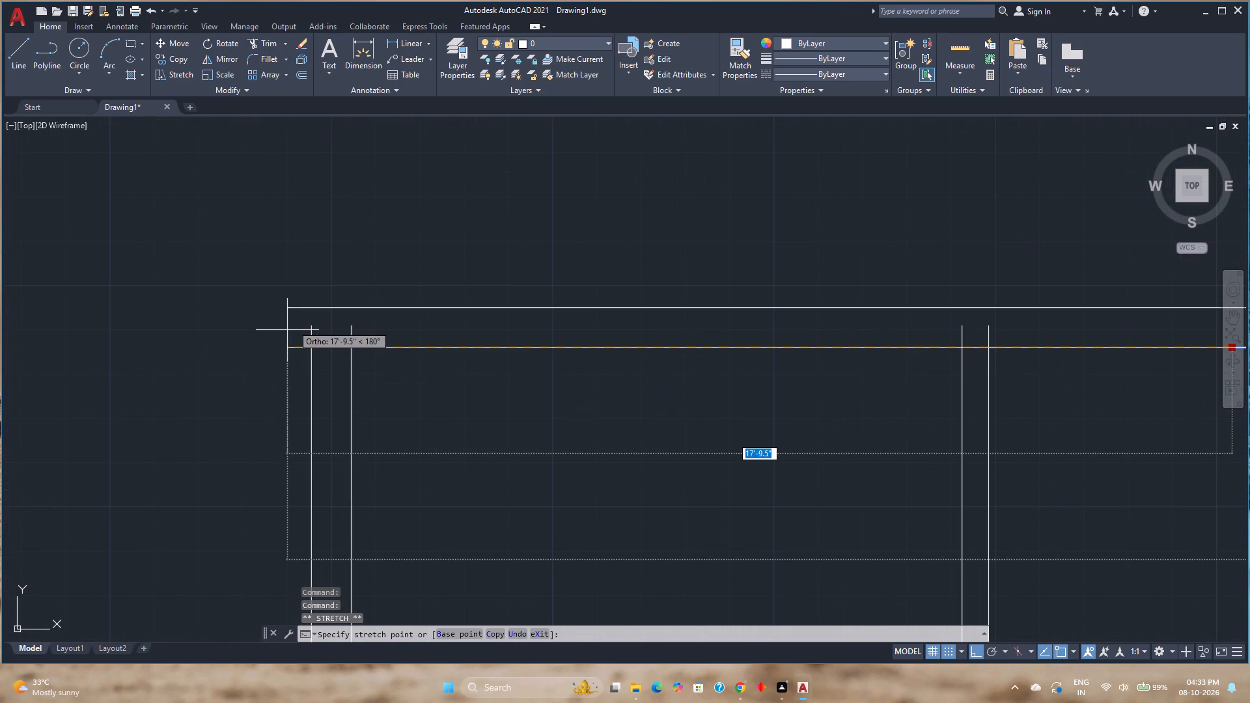
{"action": "scroll", "coordinate": [306, 345], "scroll_direction": "down", "scroll_amount": 2}
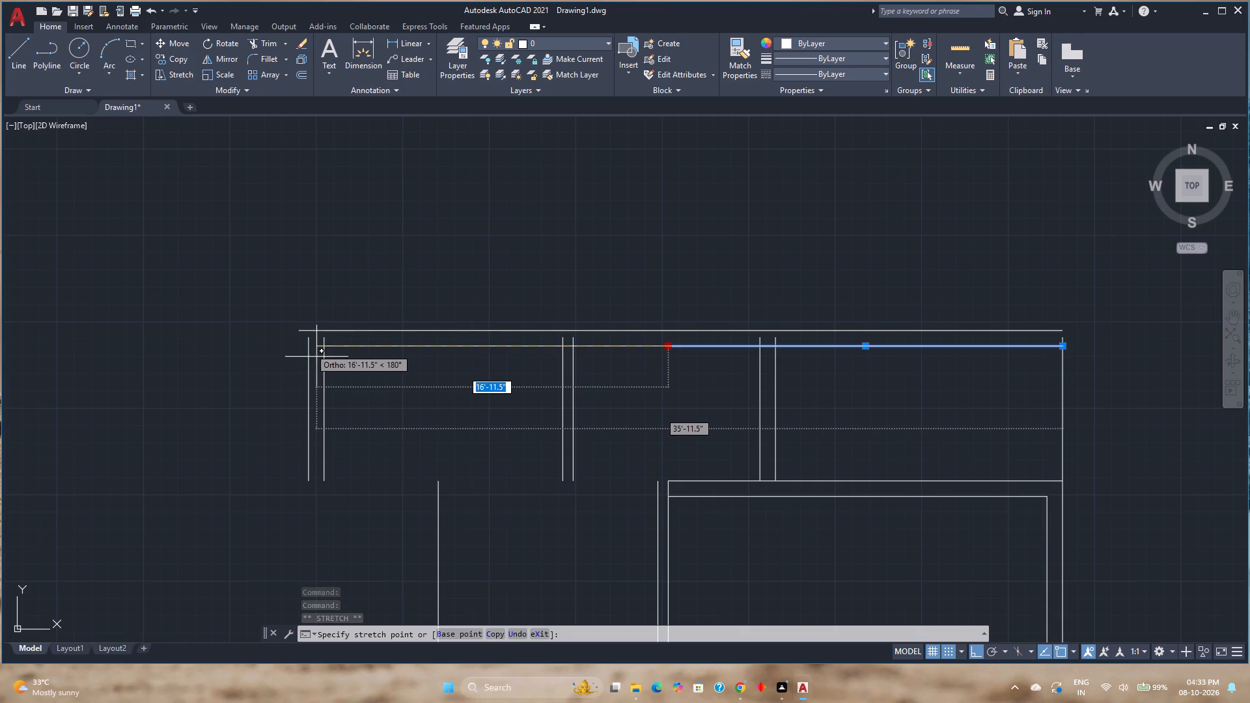
{"action": "left_click", "coordinate": [305, 344]}
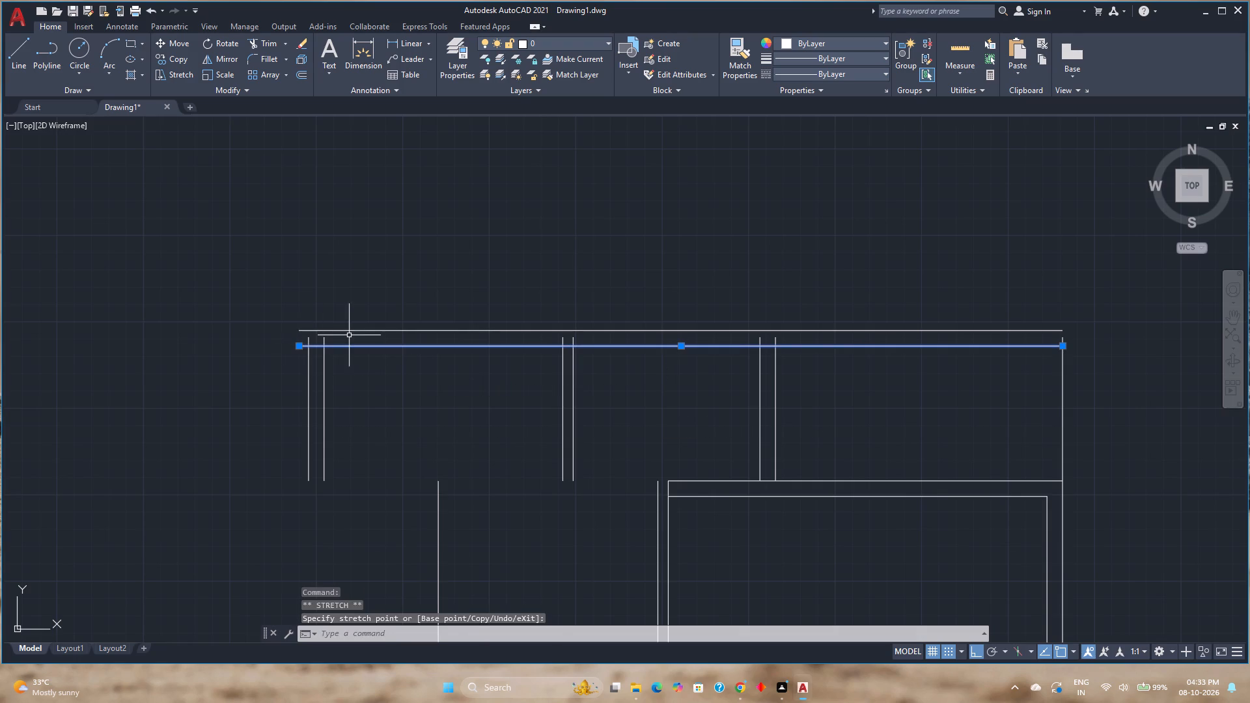
{"action": "key", "text": "Escape"}
Extend the outermost left and right vertical lines and both faces of the 6" and 9" cross walls up to the topmost line.
{"action": "type", "text": "ex"}
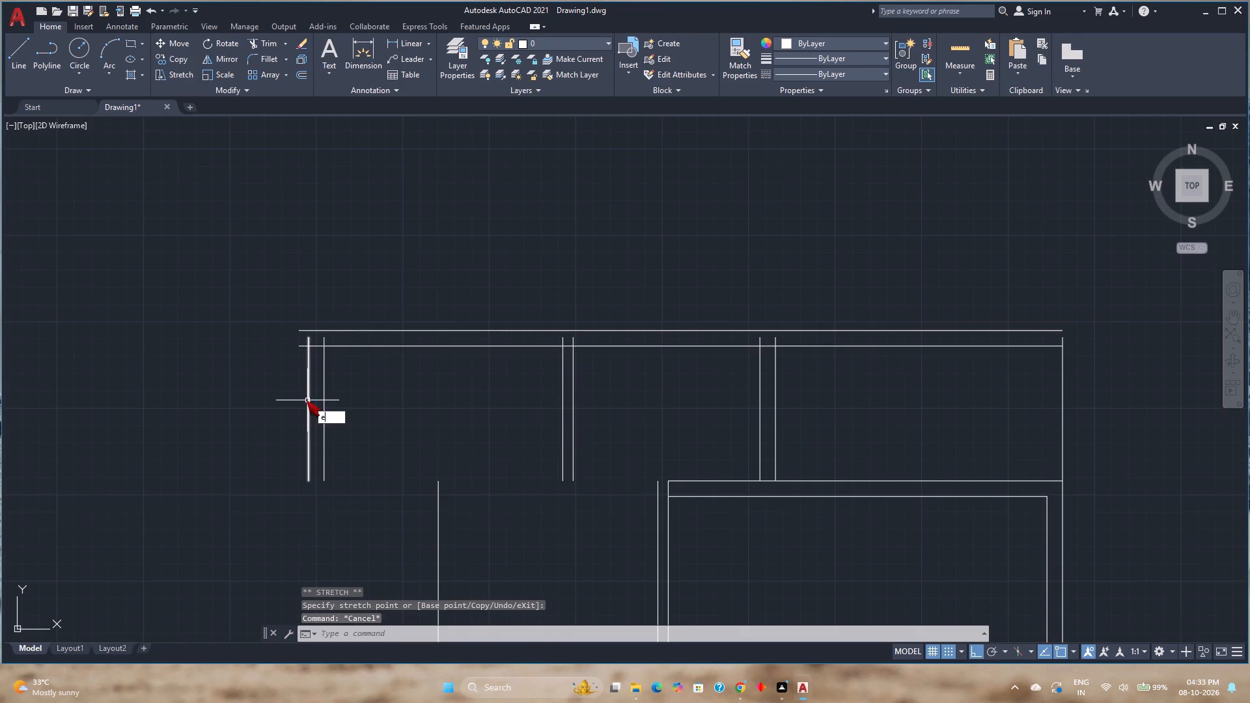
{"action": "key", "text": "Return"}
{"action": "left_click", "coordinate": [308, 344]}
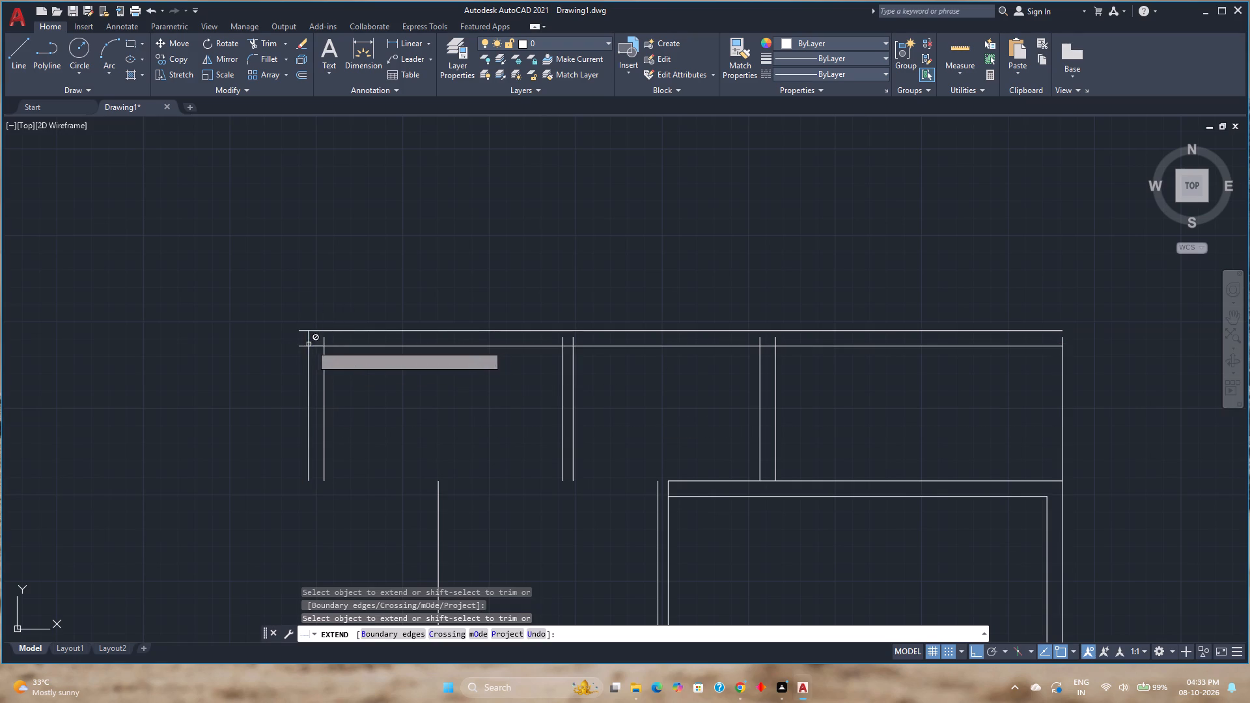
{"action": "left_click", "coordinate": [751, 393]}
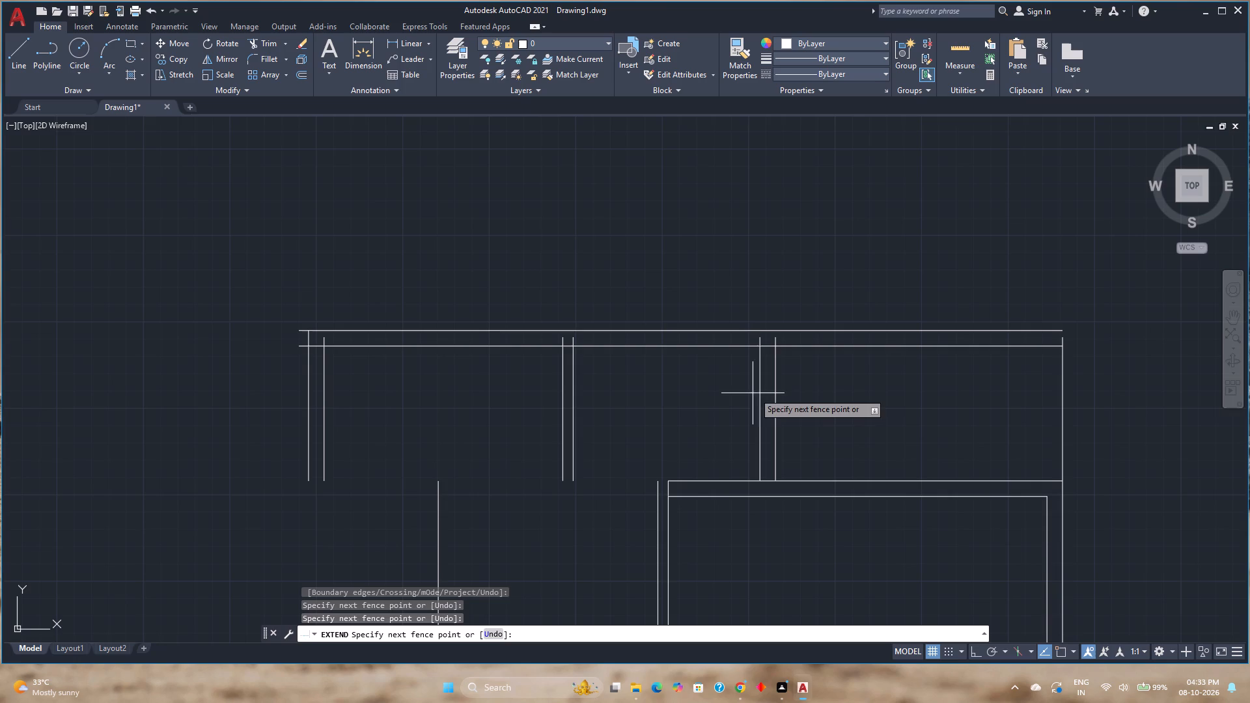
{"action": "left_click", "coordinate": [794, 389]}
{"action": "left_click", "coordinate": [505, 377]}
{"action": "left_click", "coordinate": [602, 381]}
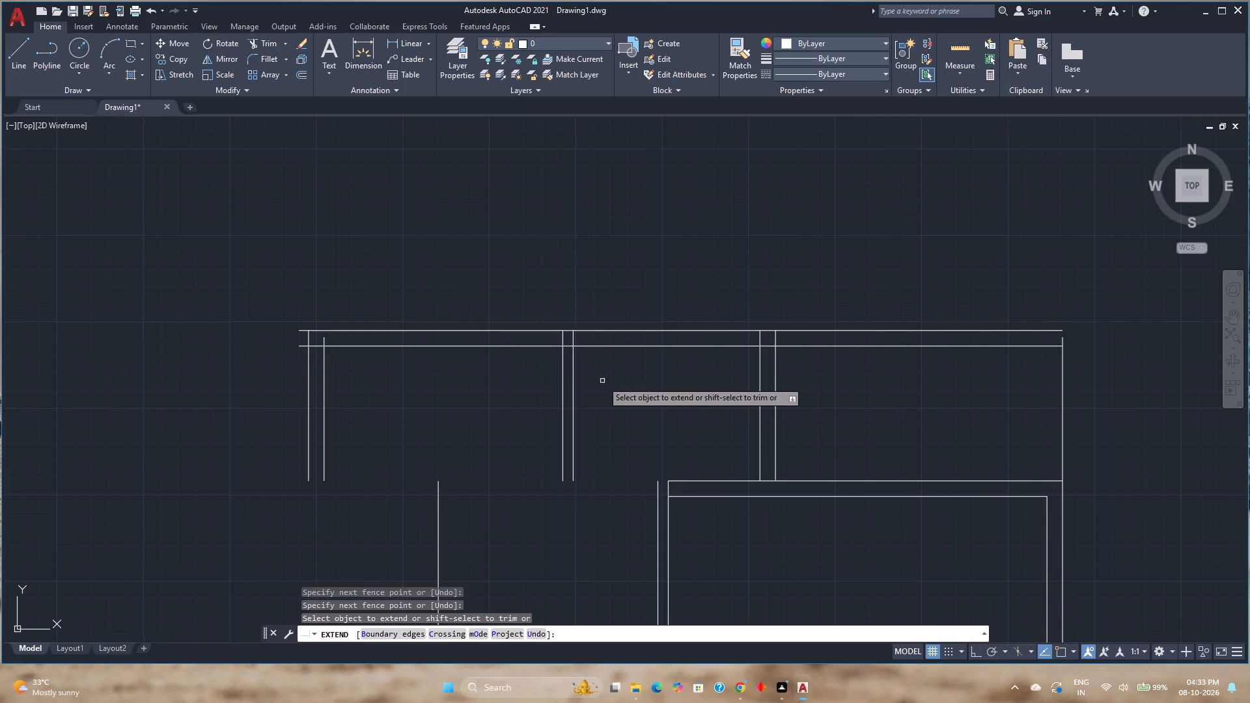
{"action": "left_click", "coordinate": [1063, 393]}
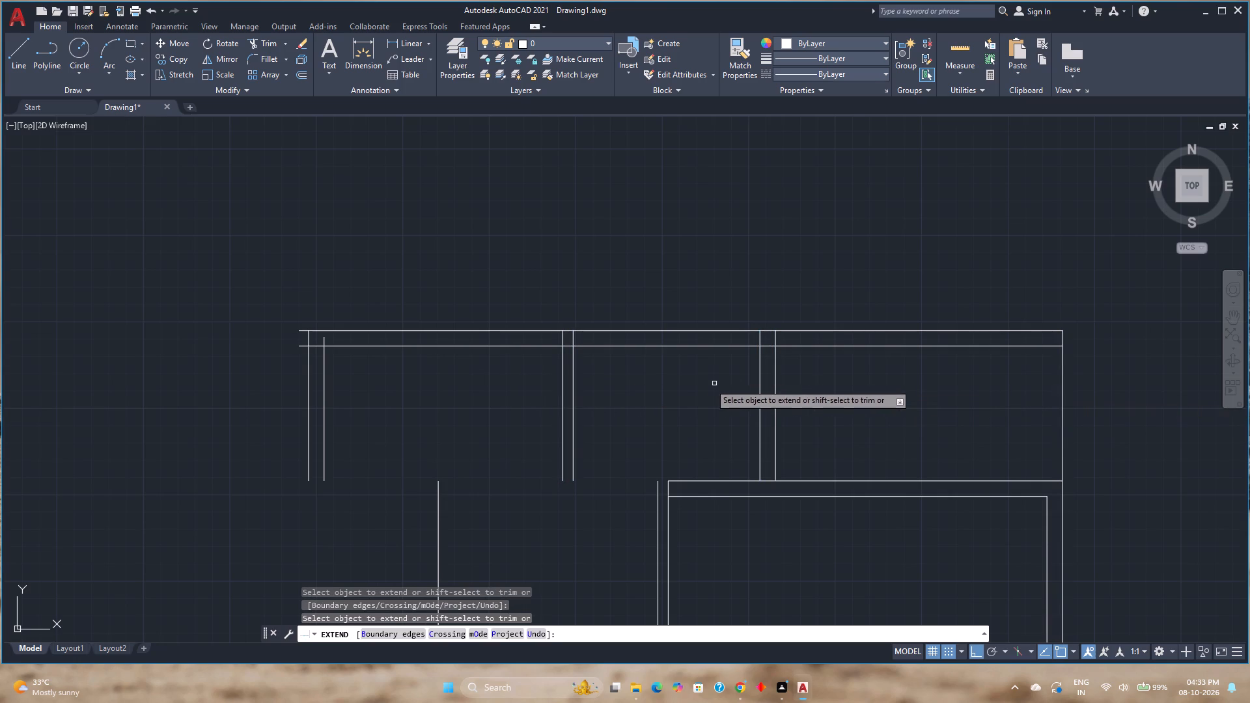
{"action": "scroll", "coordinate": [539, 372], "scroll_direction": "down", "scroll_amount": 1}
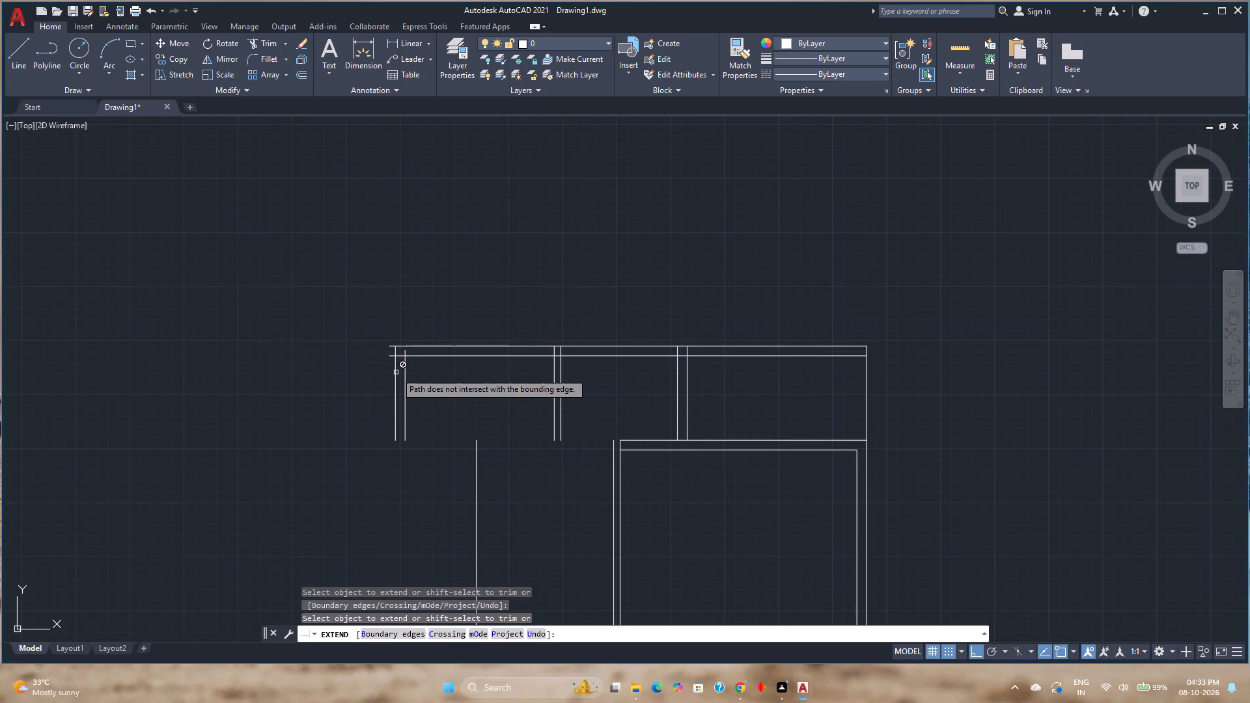
{"action": "key", "text": "Escape"}
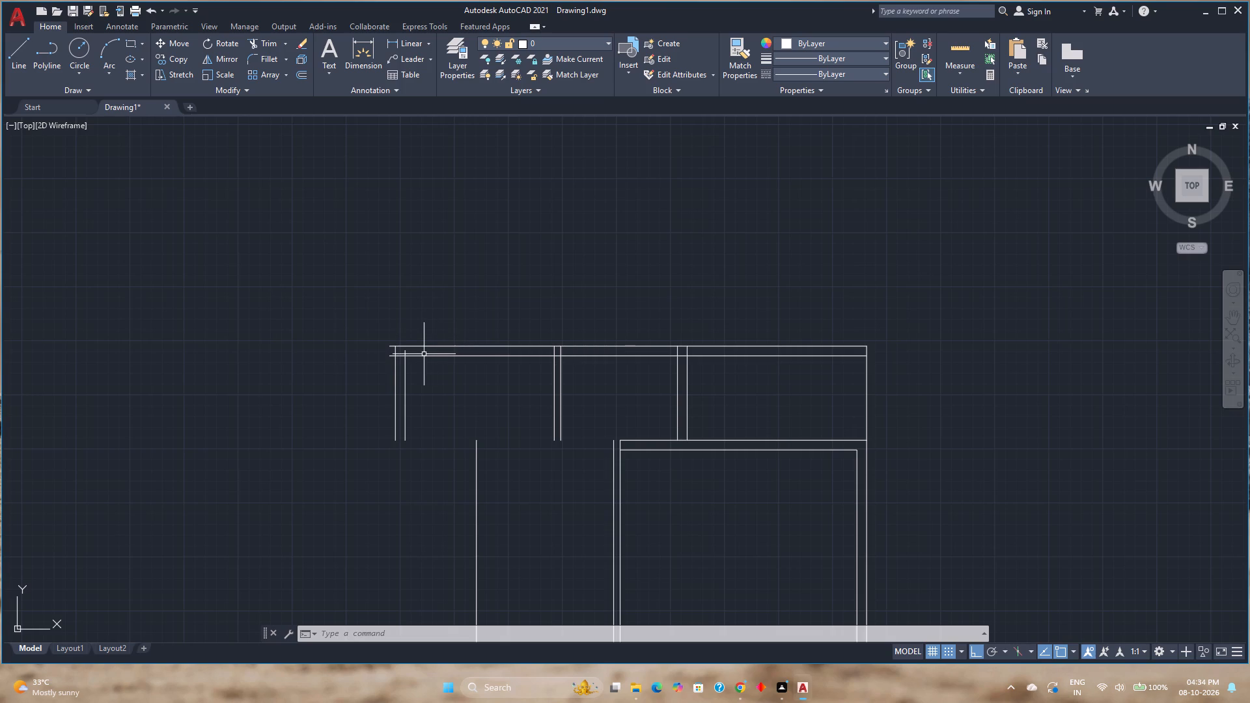
Trim the overhanging horizontal ends and the crossing inner lines to clean up the top-left corner of the 9" wall.
{"action": "key", "text": "t"}
{"action": "key", "text": "r"}
{"action": "key", "text": "Return"}
{"action": "scroll", "coordinate": [398, 342], "scroll_direction": "up", "scroll_amount": 4}
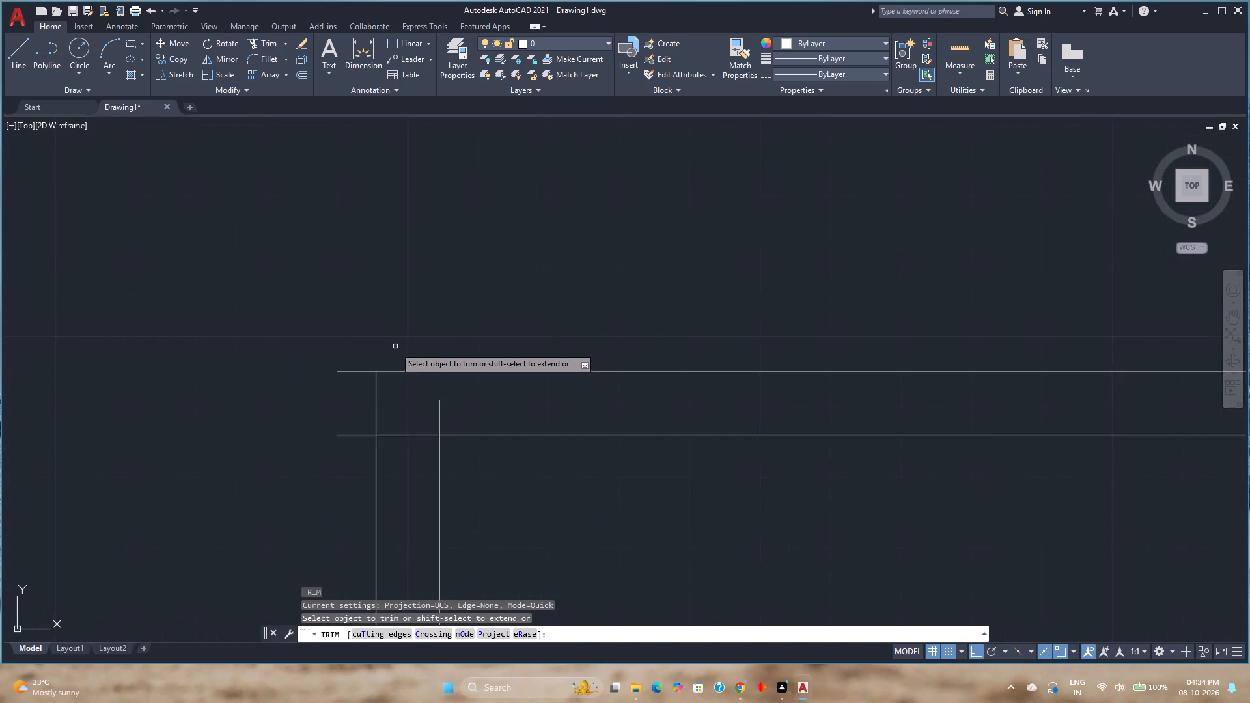
{"action": "scroll", "coordinate": [393, 349], "scroll_direction": "up", "scroll_amount": 2}
{"action": "left_click", "coordinate": [320, 375]}
{"action": "left_click", "coordinate": [313, 583]}
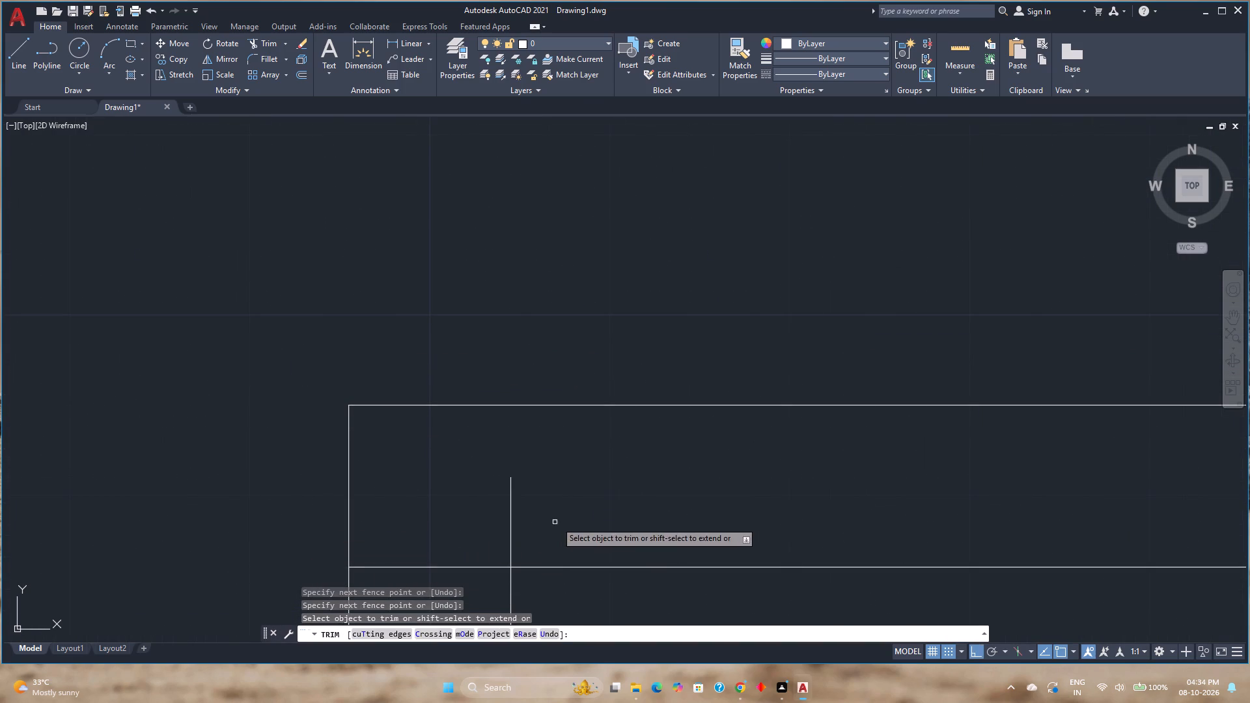
{"action": "left_click", "coordinate": [556, 520]}
{"action": "left_click", "coordinate": [475, 578]}
Trim the 6" cross wall's junction with the top wall, removing both vertical stubs and the horizontal piece between its faces.
{"action": "scroll", "coordinate": [490, 449], "scroll_direction": "down", "scroll_amount": 4}
{"action": "scroll", "coordinate": [888, 453], "scroll_direction": "up", "scroll_amount": 1}
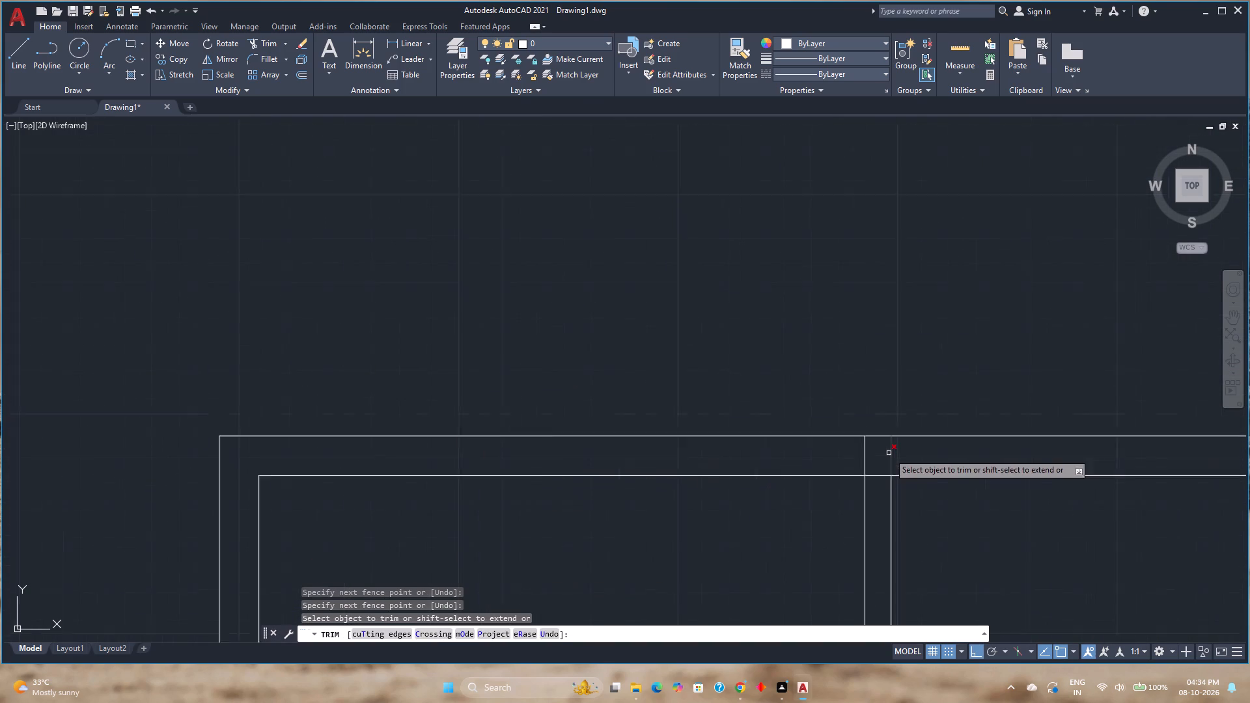
{"action": "scroll", "coordinate": [889, 453], "scroll_direction": "up", "scroll_amount": 2}
{"action": "left_click_drag", "start_coordinate": [781, 467], "coordinate": [910, 465]}
Trim the left stub and inner horizontal piece at the 9" cross wall's top, and remove the inner top line to its right.
{"action": "scroll", "coordinate": [911, 466], "scroll_direction": "down", "scroll_amount": 3}
{"action": "middle_click_drag", "start_coordinate": [882, 462], "coordinate": [479, 345]}
{"action": "scroll", "coordinate": [464, 340], "scroll_direction": "down", "scroll_amount": 1}
{"action": "scroll", "coordinate": [678, 361], "scroll_direction": "up", "scroll_amount": 2}
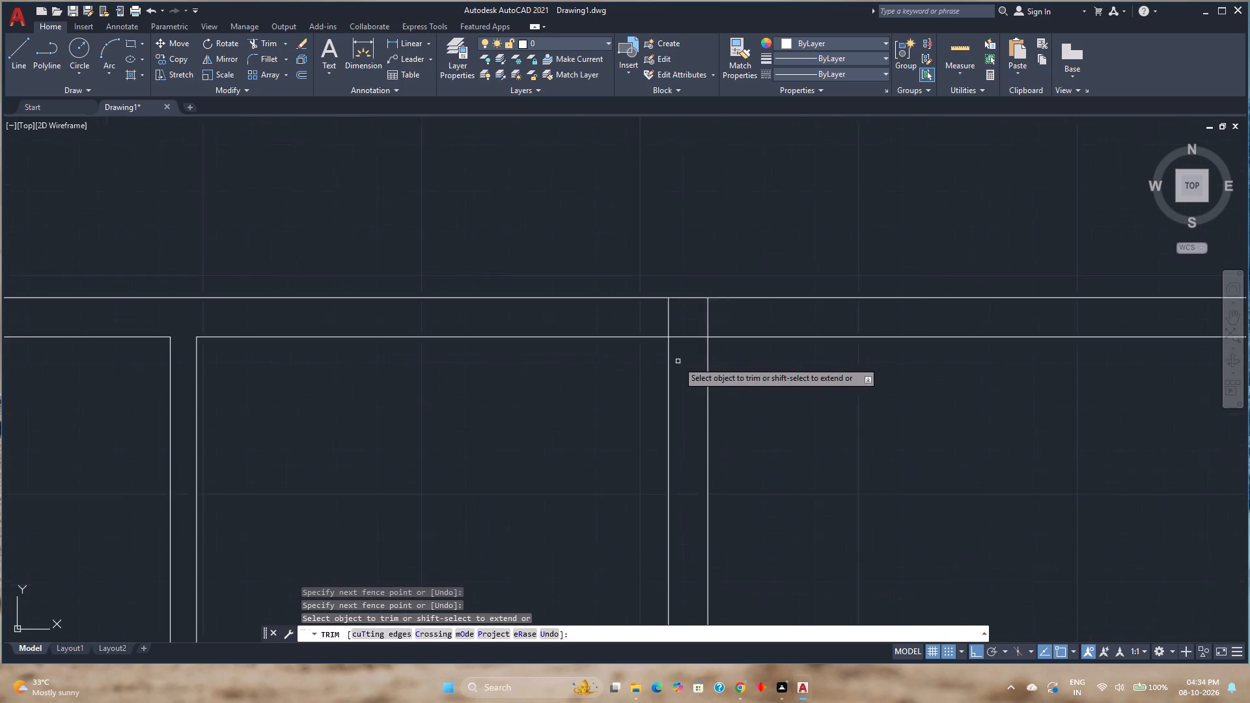
{"action": "scroll", "coordinate": [678, 361], "scroll_direction": "up", "scroll_amount": 1}
{"action": "left_click_drag", "start_coordinate": [663, 293], "coordinate": [690, 341]}
{"action": "left_click_drag", "start_coordinate": [691, 344], "coordinate": [691, 333]}
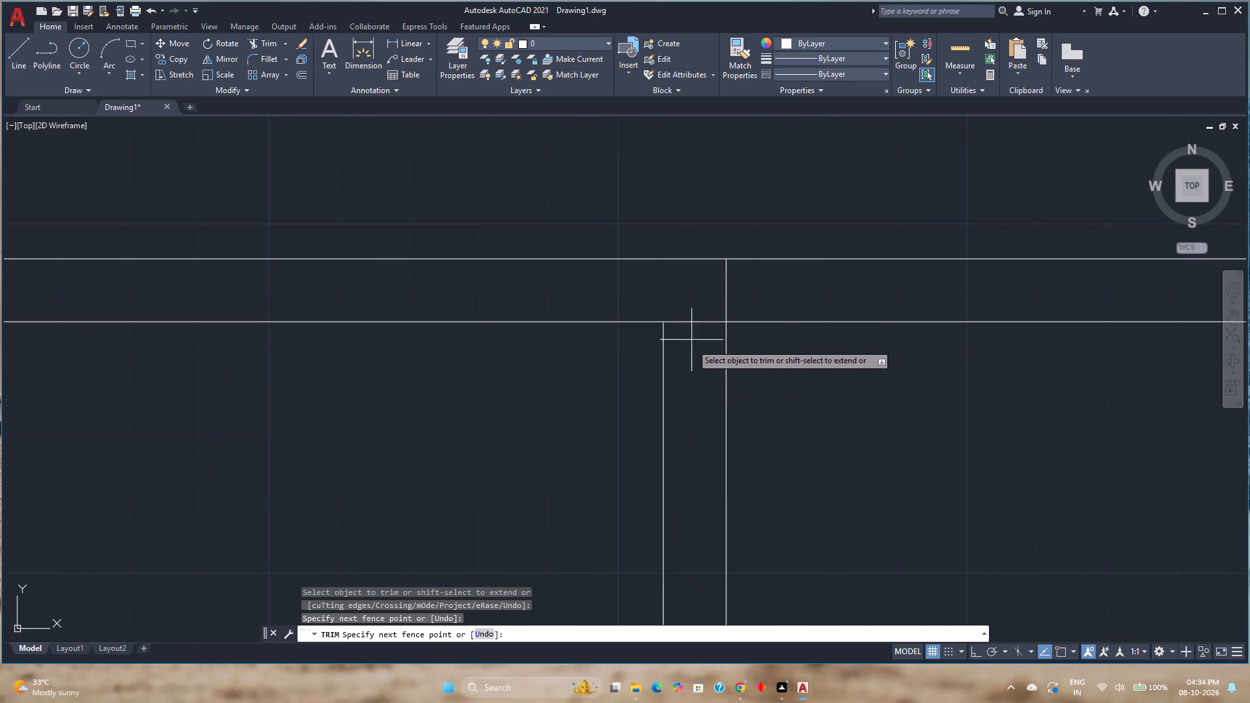
{"action": "left_click_drag", "start_coordinate": [691, 333], "coordinate": [685, 301]}
{"action": "scroll", "coordinate": [648, 320], "scroll_direction": "down", "scroll_amount": 3}
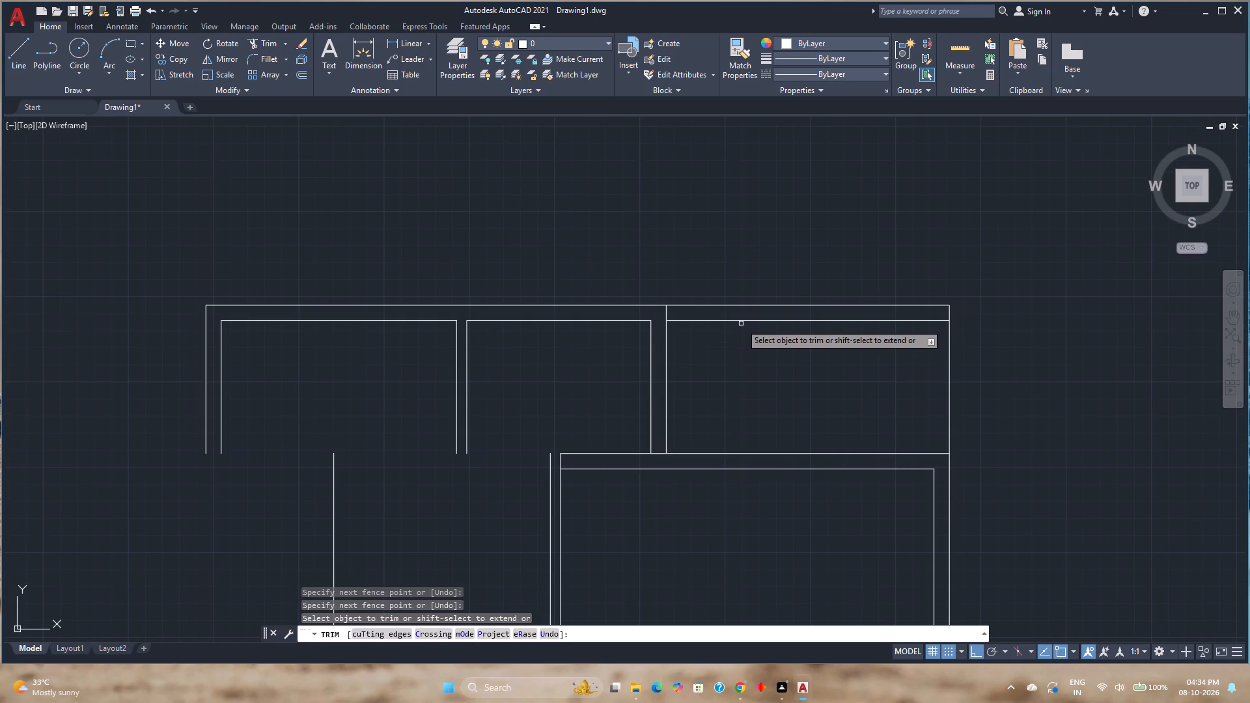
{"action": "left_click", "coordinate": [742, 321]}
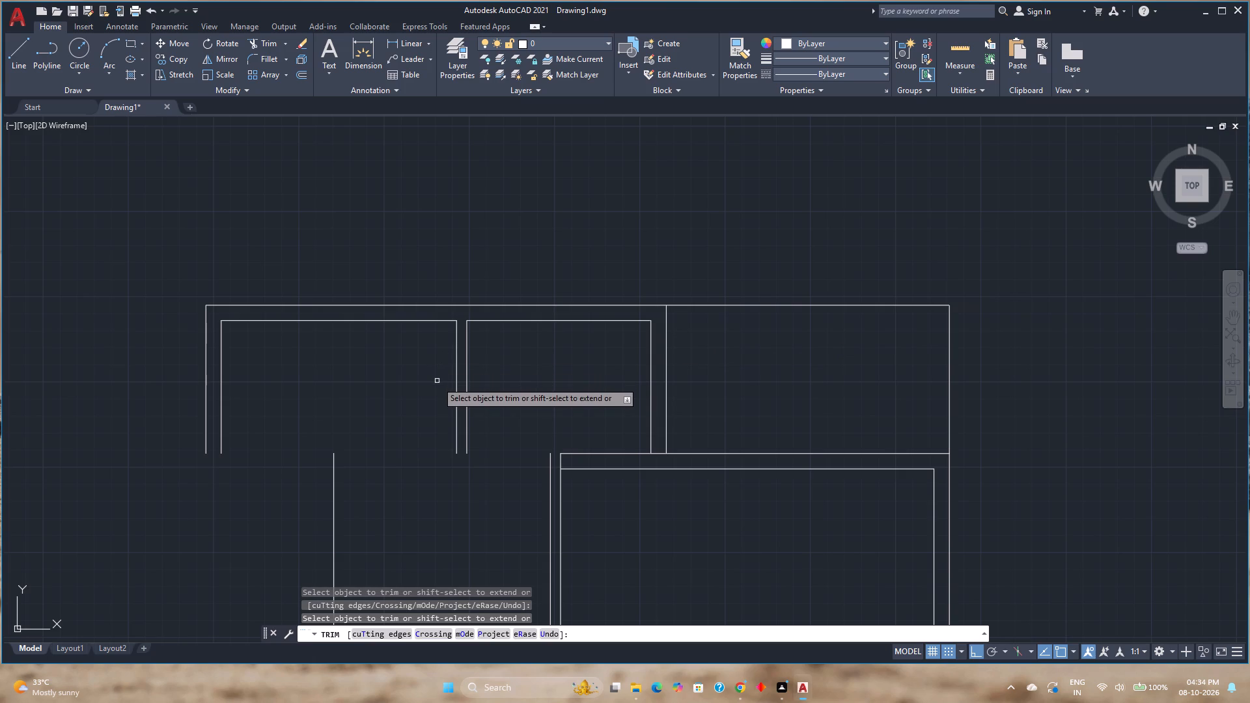
Offset the inner top line of the top-left room 10'8" downward.
{"action": "left_click", "coordinate": [303, 77]}
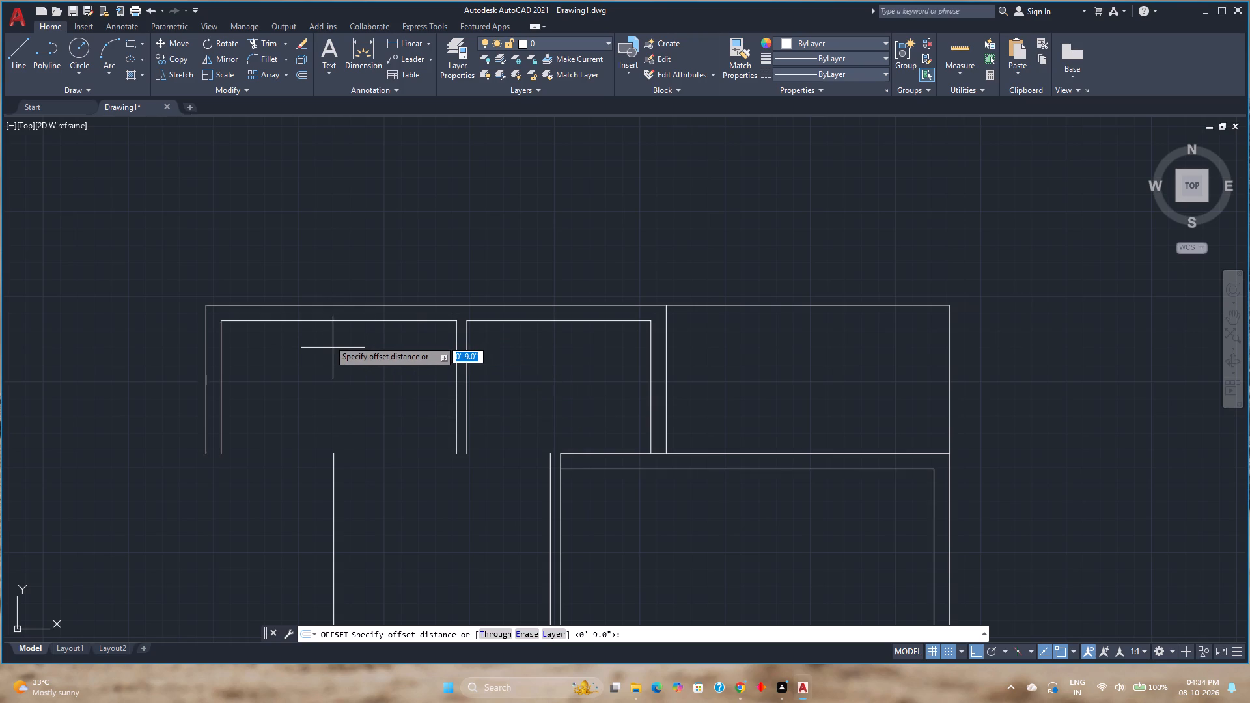
{"action": "type", "text": "10'8"}
{"action": "key", "text": "Return"}
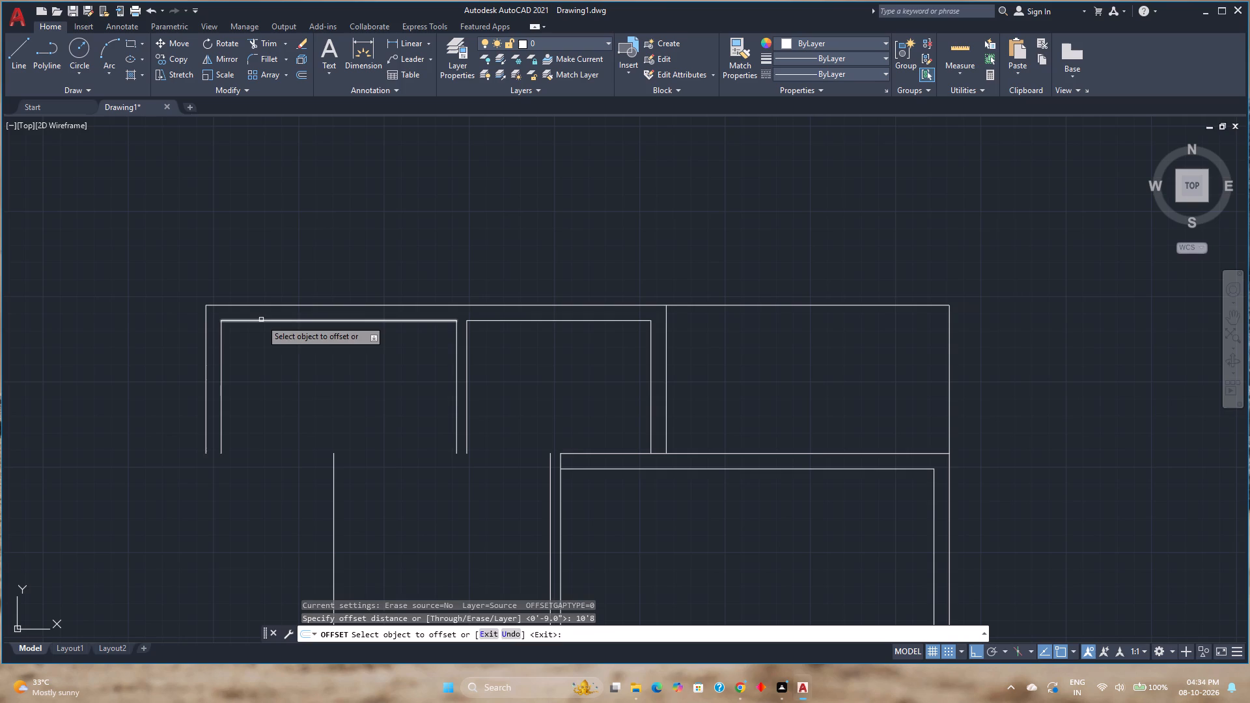
{"action": "left_click", "coordinate": [261, 320]}
{"action": "left_click", "coordinate": [275, 498]}
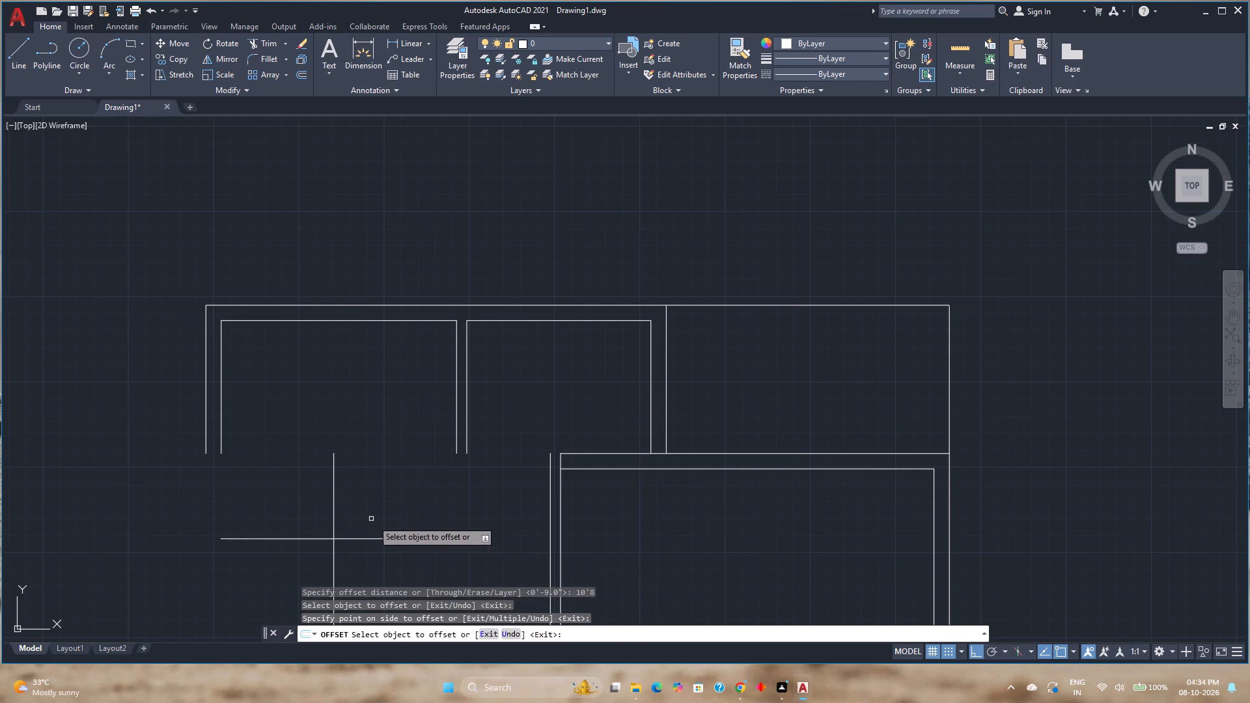
Offset the top-left room's new bottom line 6" downward to form its lower wall.
{"action": "scroll", "coordinate": [354, 501], "scroll_direction": "down", "scroll_amount": 2}
{"action": "middle_click_drag", "start_coordinate": [354, 501], "coordinate": [370, 444]}
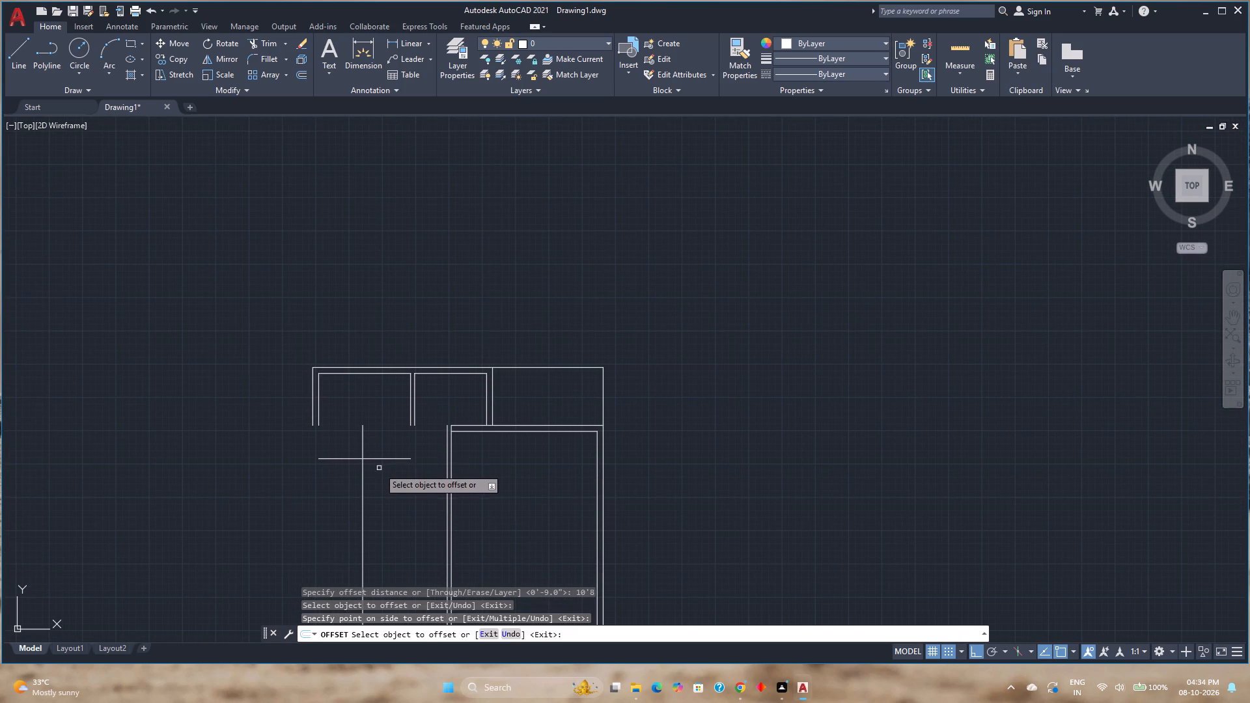
{"action": "left_click", "coordinate": [380, 458]}
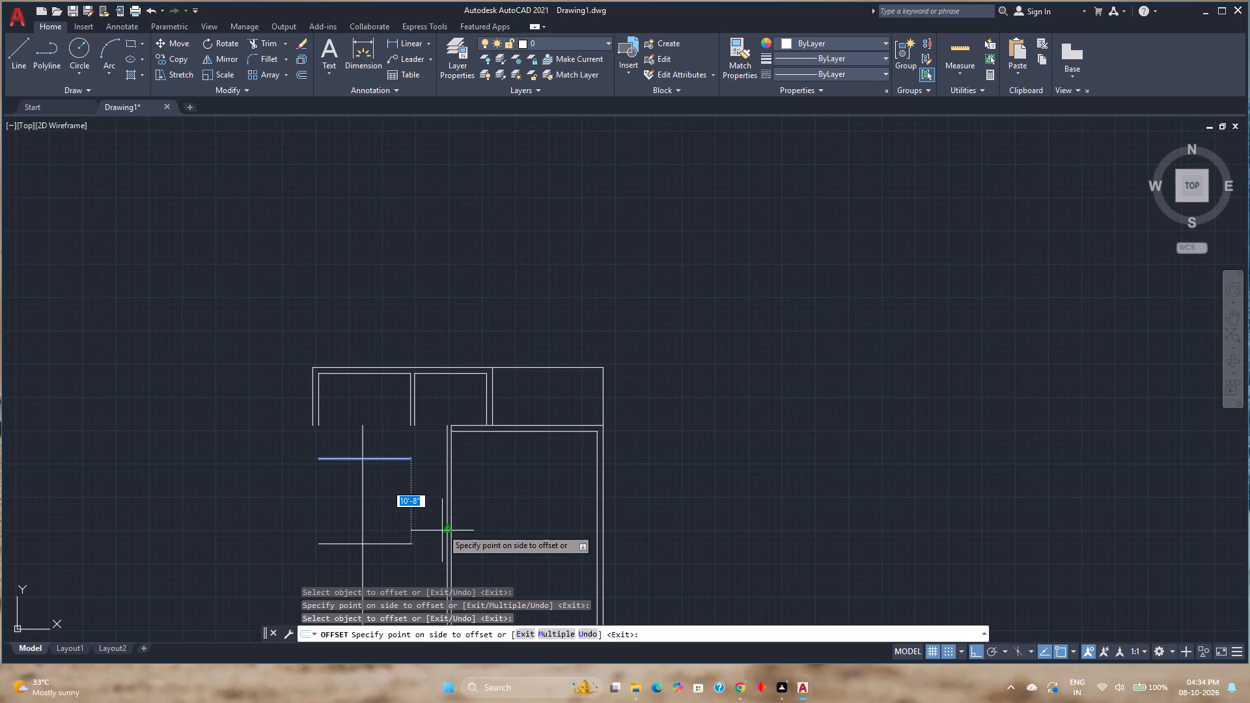
{"action": "key", "text": "6"}
{"action": "key", "text": "Return"}
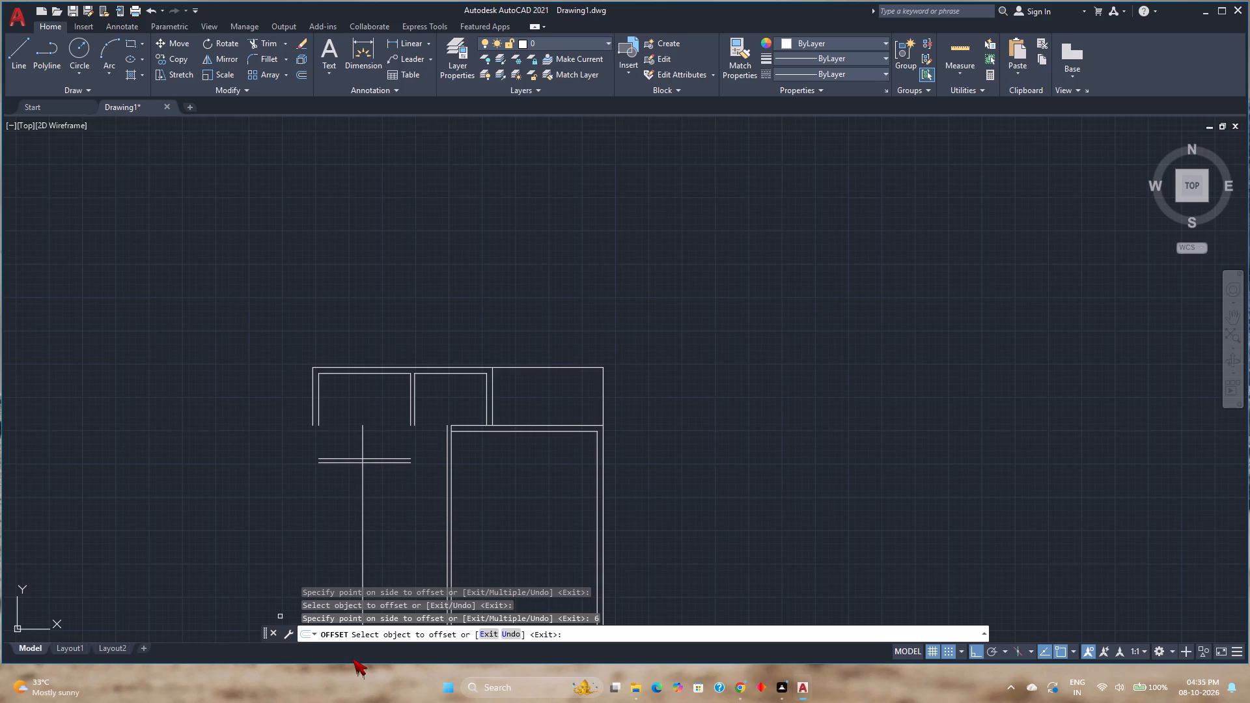
Offset the lower face of the new 6" horizontal wall 5'2" downward.
{"action": "left_click", "coordinate": [391, 463]}
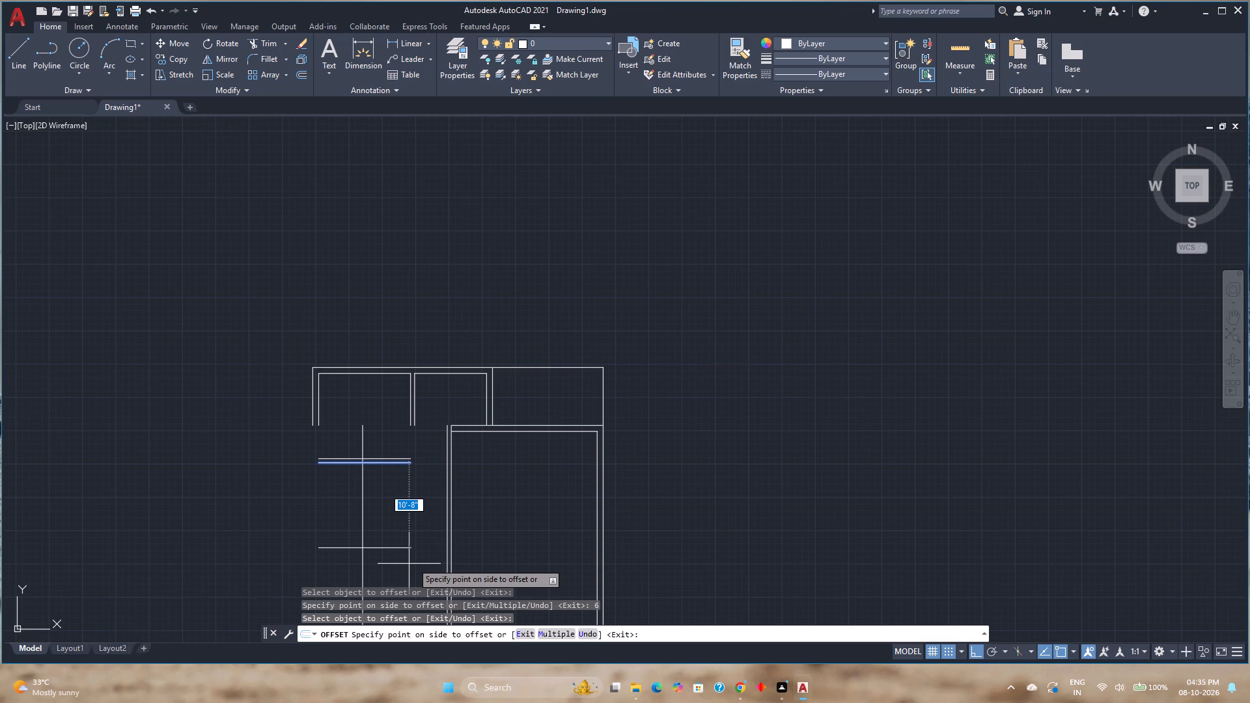
{"action": "type", "text": "5'"}
{"action": "key", "text": "2"}
{"action": "key", "text": "Return"}
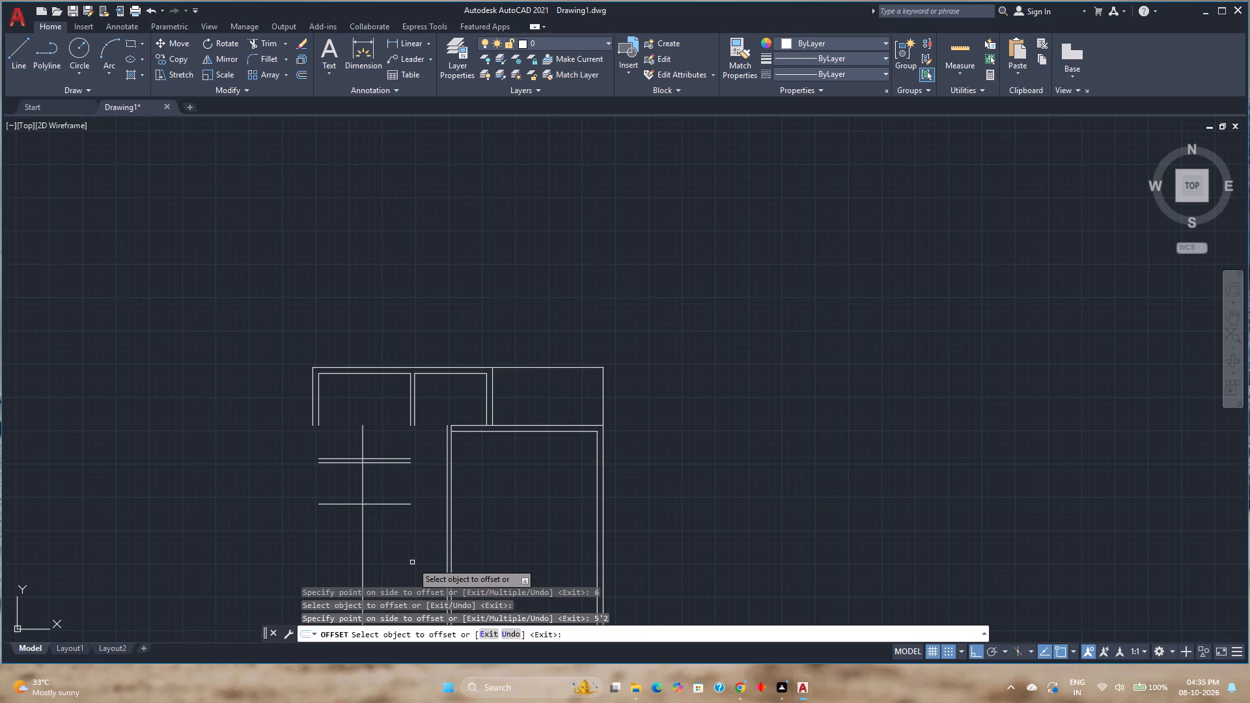
Offset the lowest new horizontal line 9" downward to form the next wall.
{"action": "left_click", "coordinate": [398, 503]}
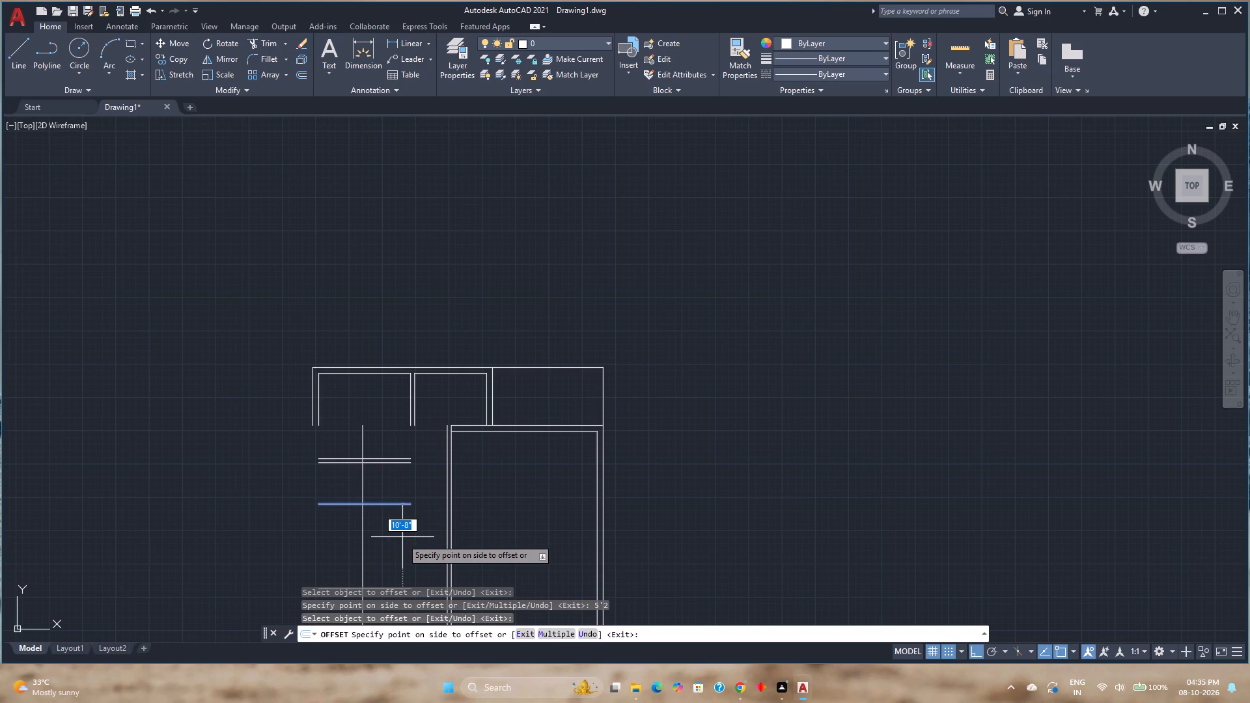
{"action": "key", "text": "9"}
{"action": "key", "text": "Return"}
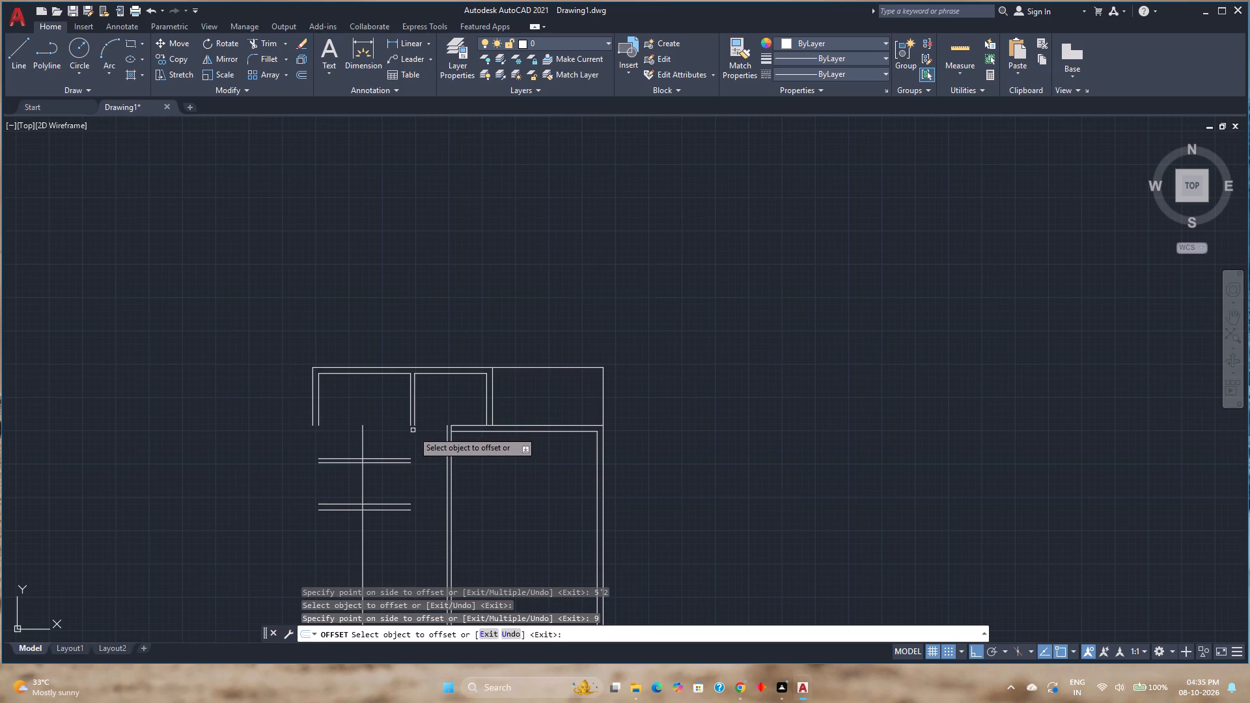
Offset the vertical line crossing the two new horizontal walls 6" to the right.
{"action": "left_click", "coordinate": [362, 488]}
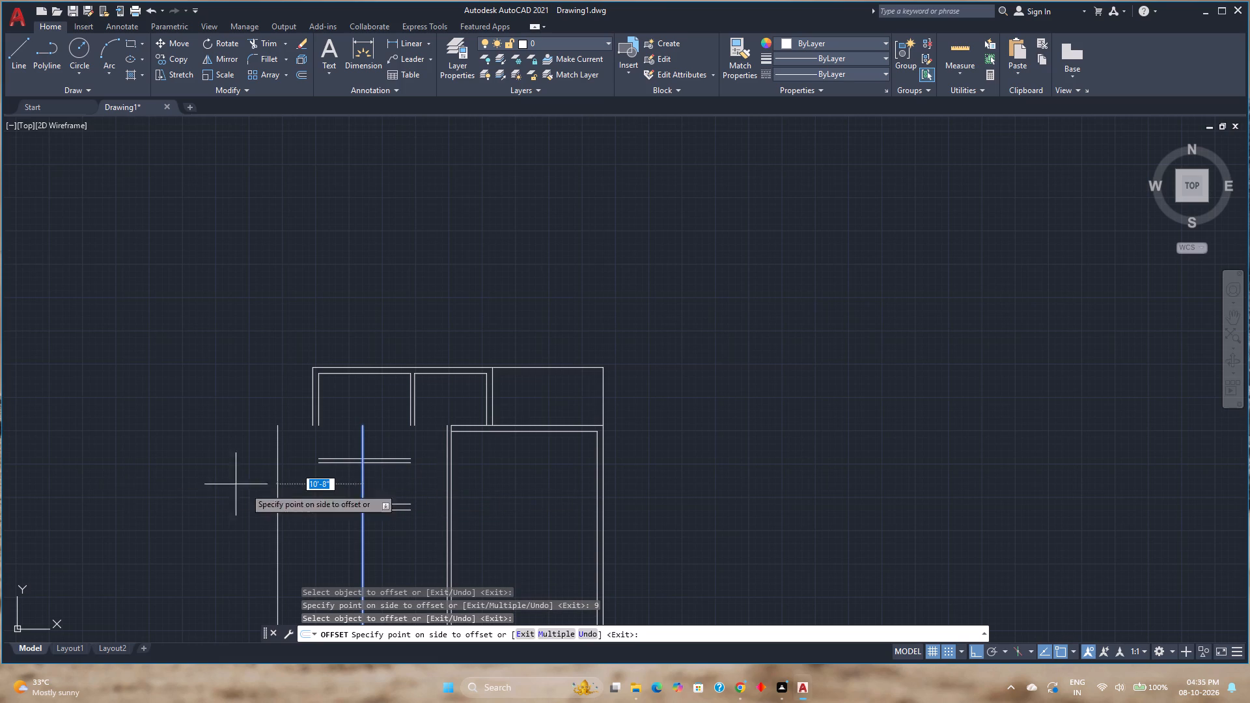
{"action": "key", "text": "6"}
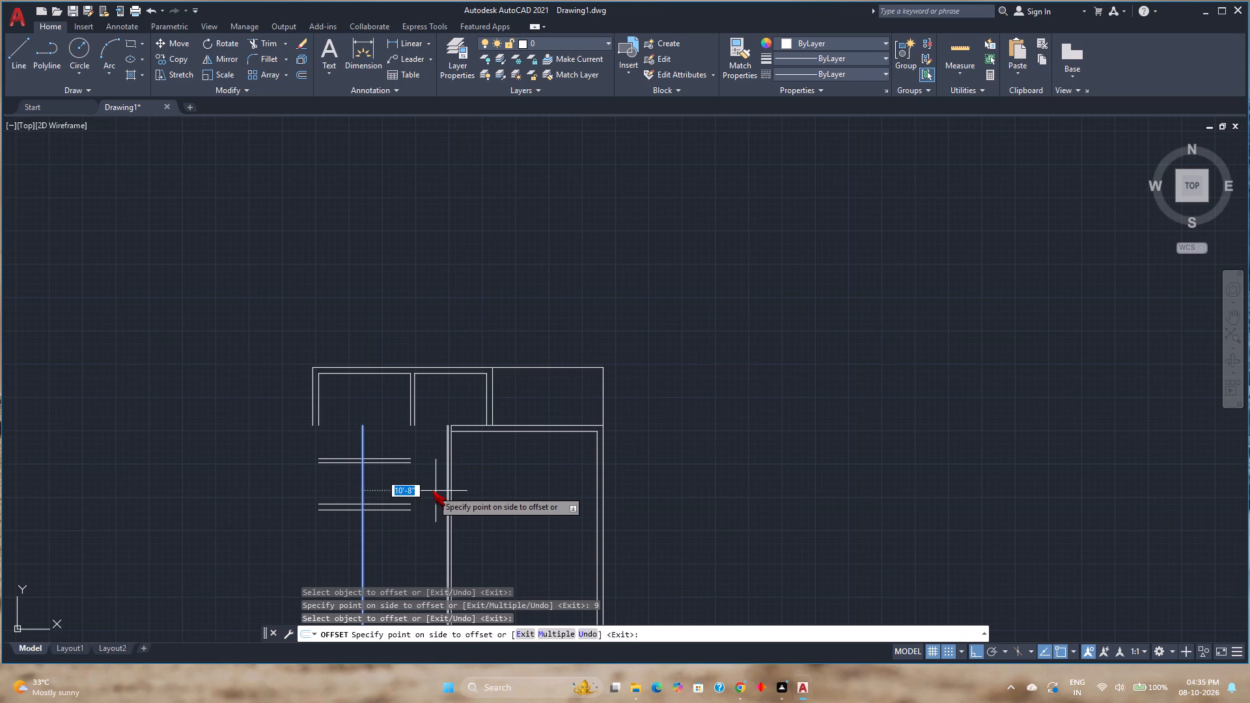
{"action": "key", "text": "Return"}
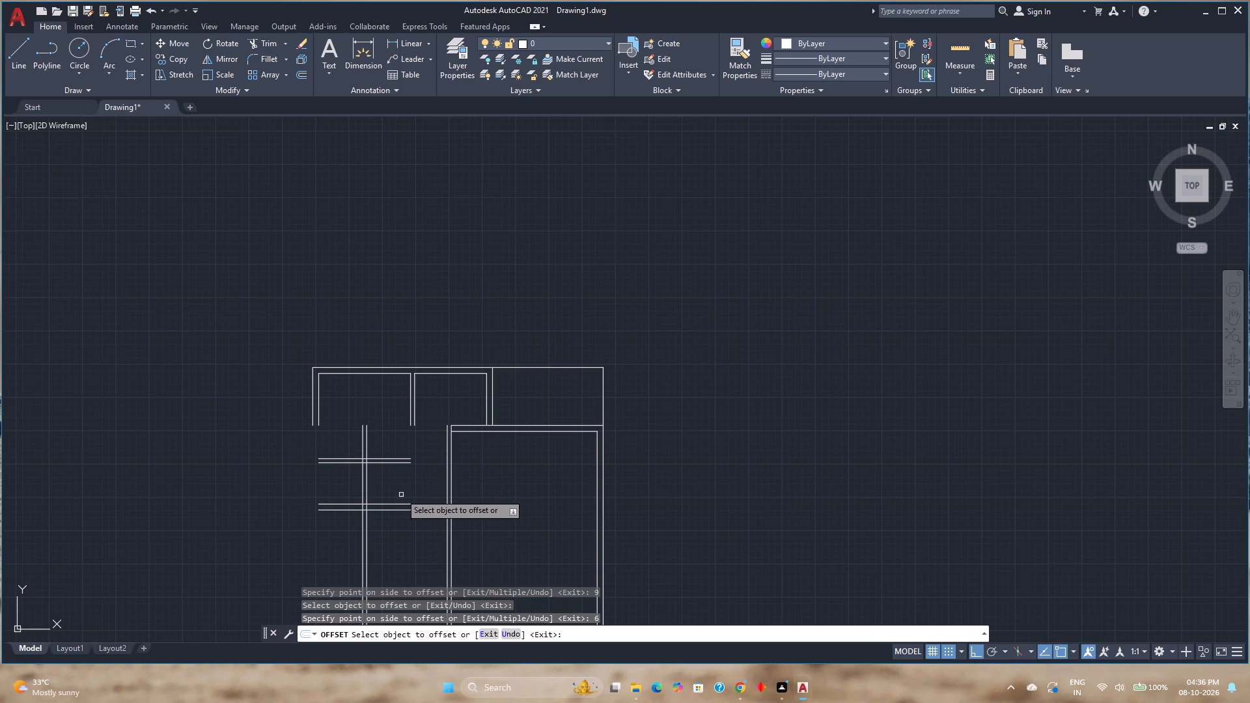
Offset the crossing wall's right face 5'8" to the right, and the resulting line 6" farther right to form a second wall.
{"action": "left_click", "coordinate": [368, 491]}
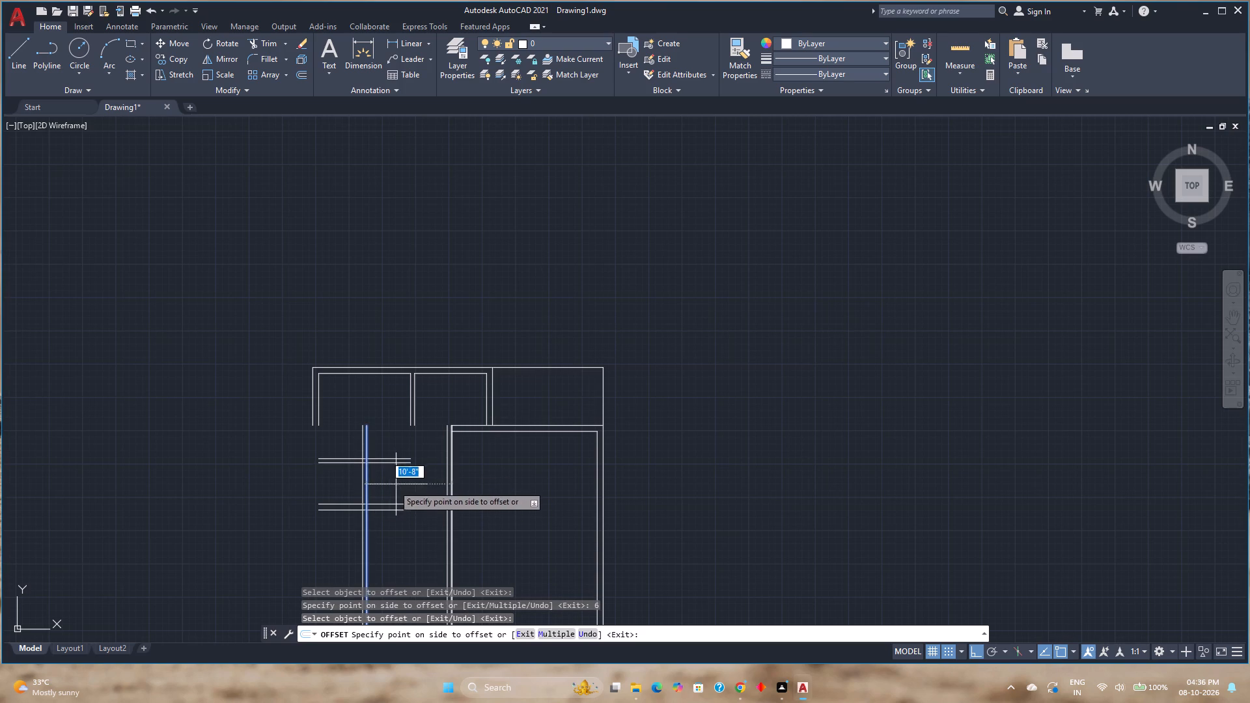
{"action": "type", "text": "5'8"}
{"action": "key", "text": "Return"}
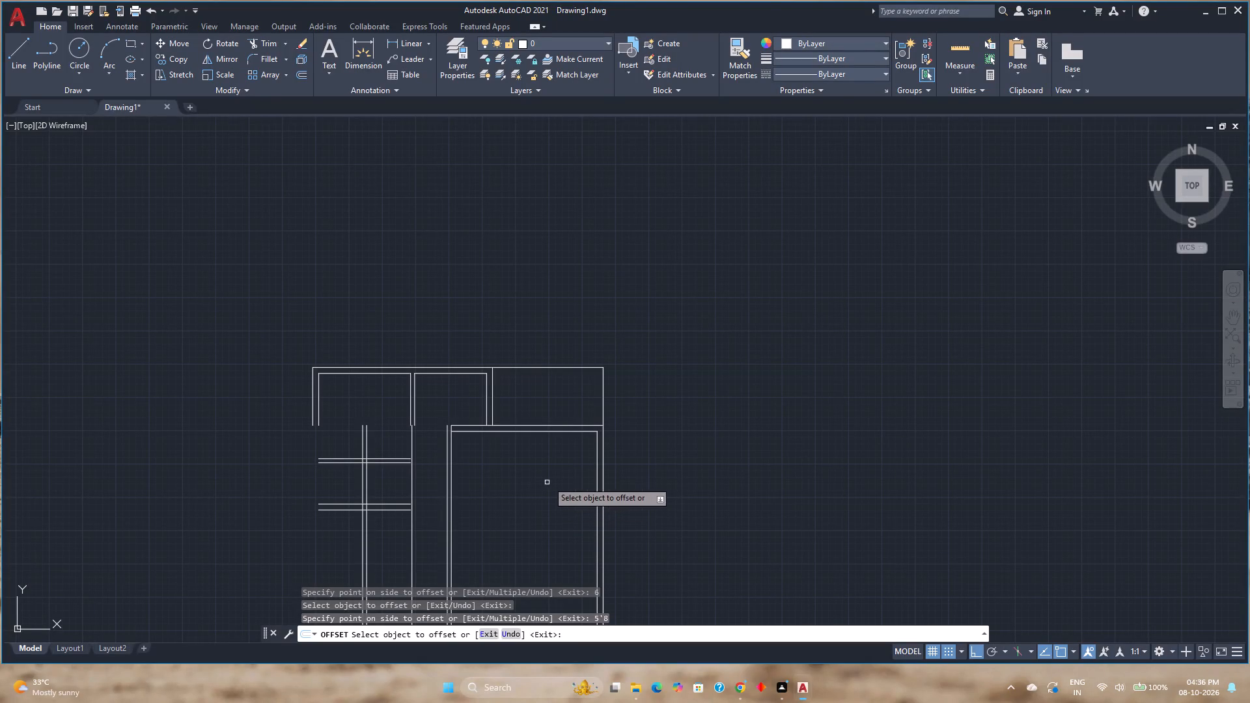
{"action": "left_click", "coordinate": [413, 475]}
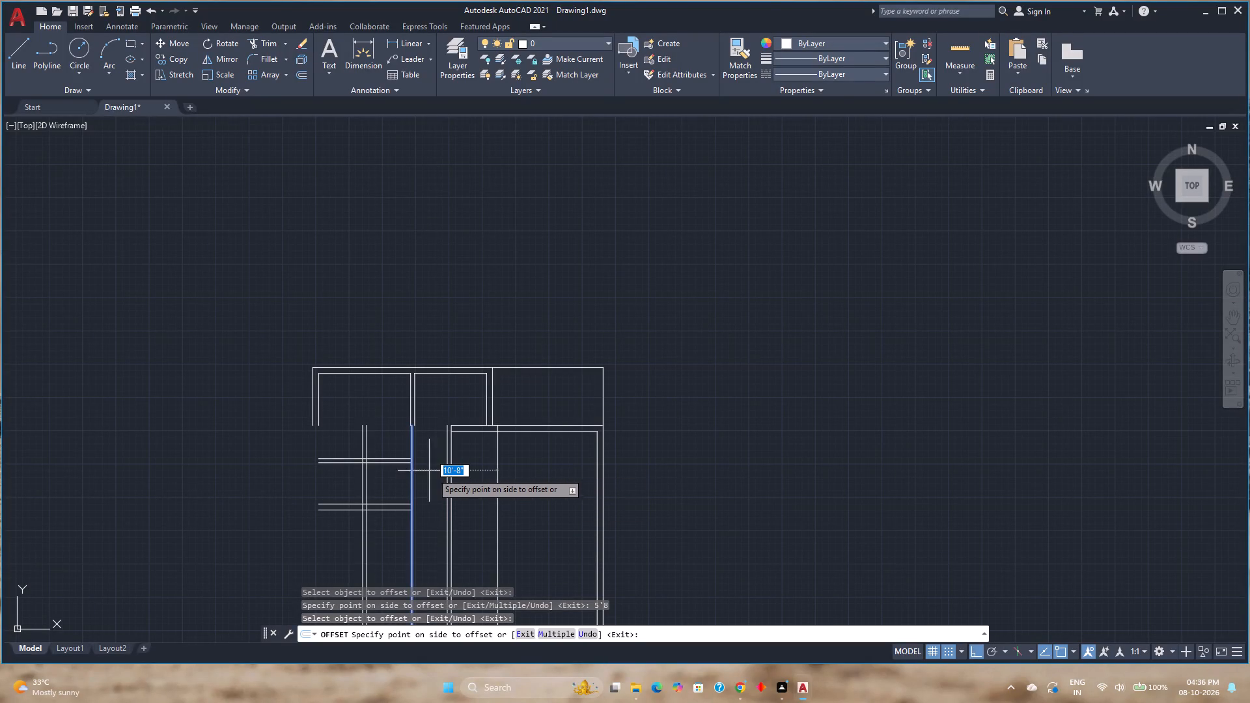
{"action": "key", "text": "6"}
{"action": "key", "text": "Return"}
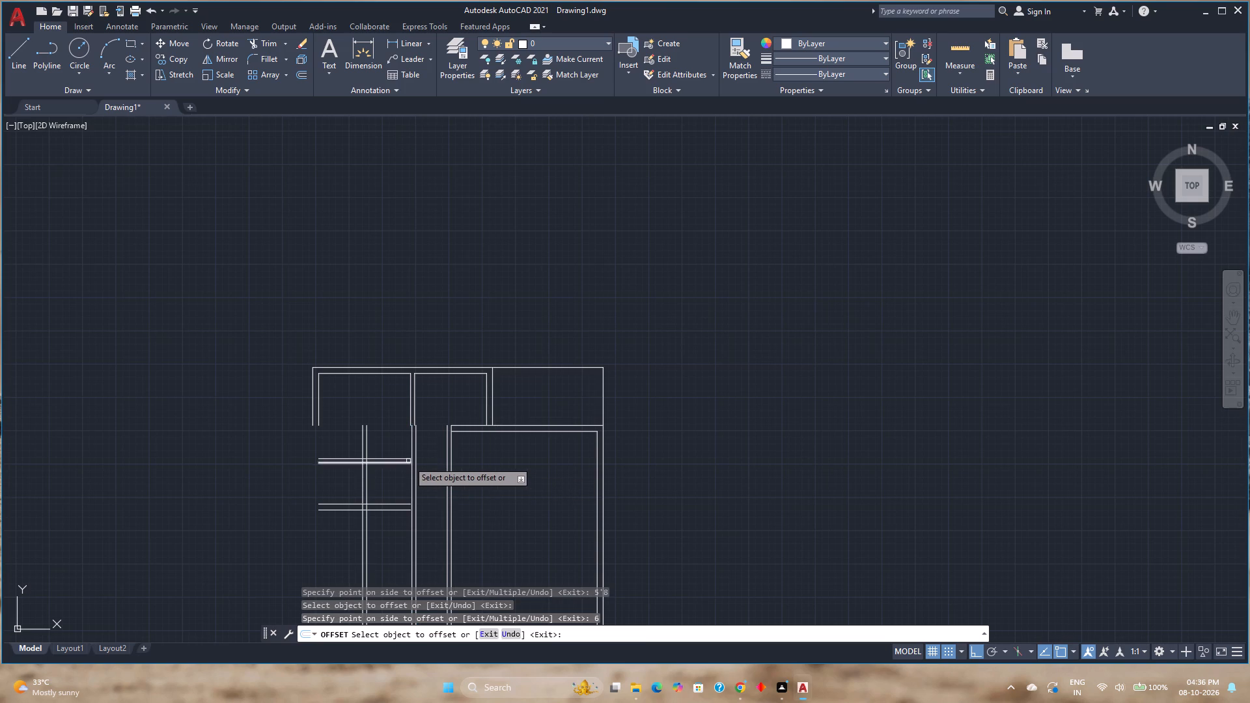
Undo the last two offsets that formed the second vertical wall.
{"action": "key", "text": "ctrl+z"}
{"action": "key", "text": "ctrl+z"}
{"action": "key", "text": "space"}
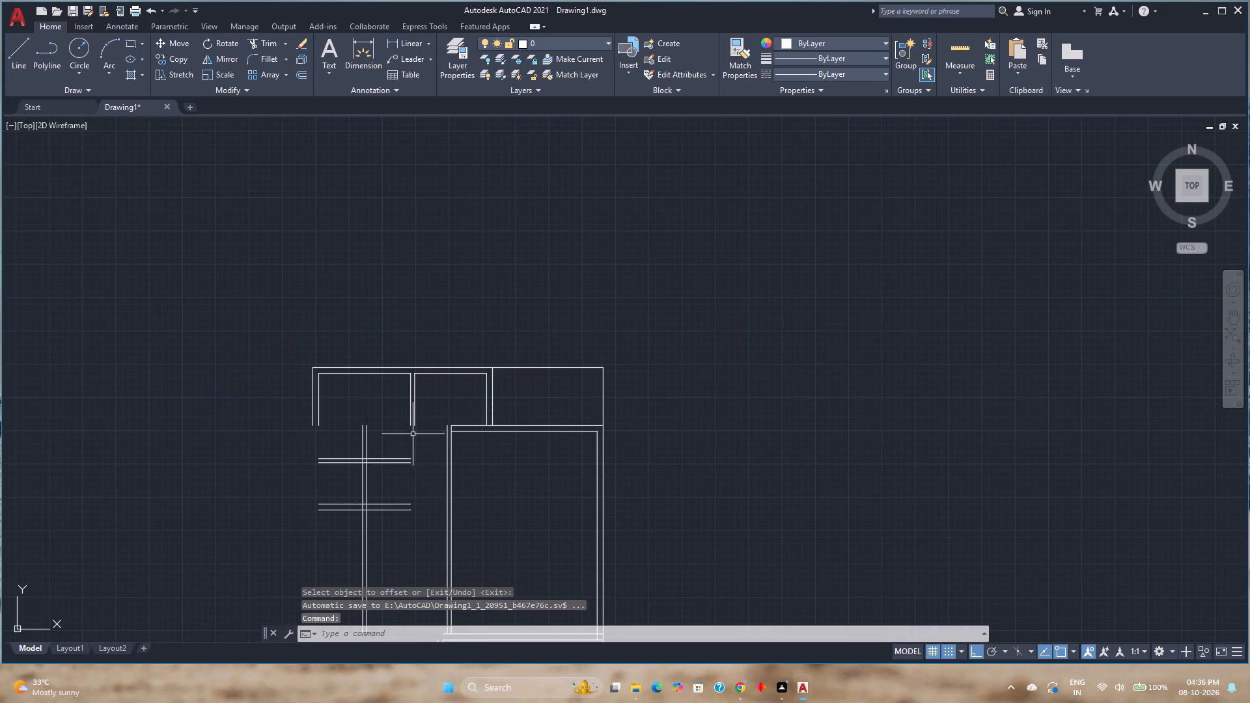
Stretch both lines of the wall between the two top rooms down to the lower face of the 9" horizontal wall.
{"action": "scroll", "coordinate": [415, 426], "scroll_direction": "down", "scroll_amount": 3}
{"action": "scroll", "coordinate": [419, 443], "scroll_direction": "up", "scroll_amount": 3}
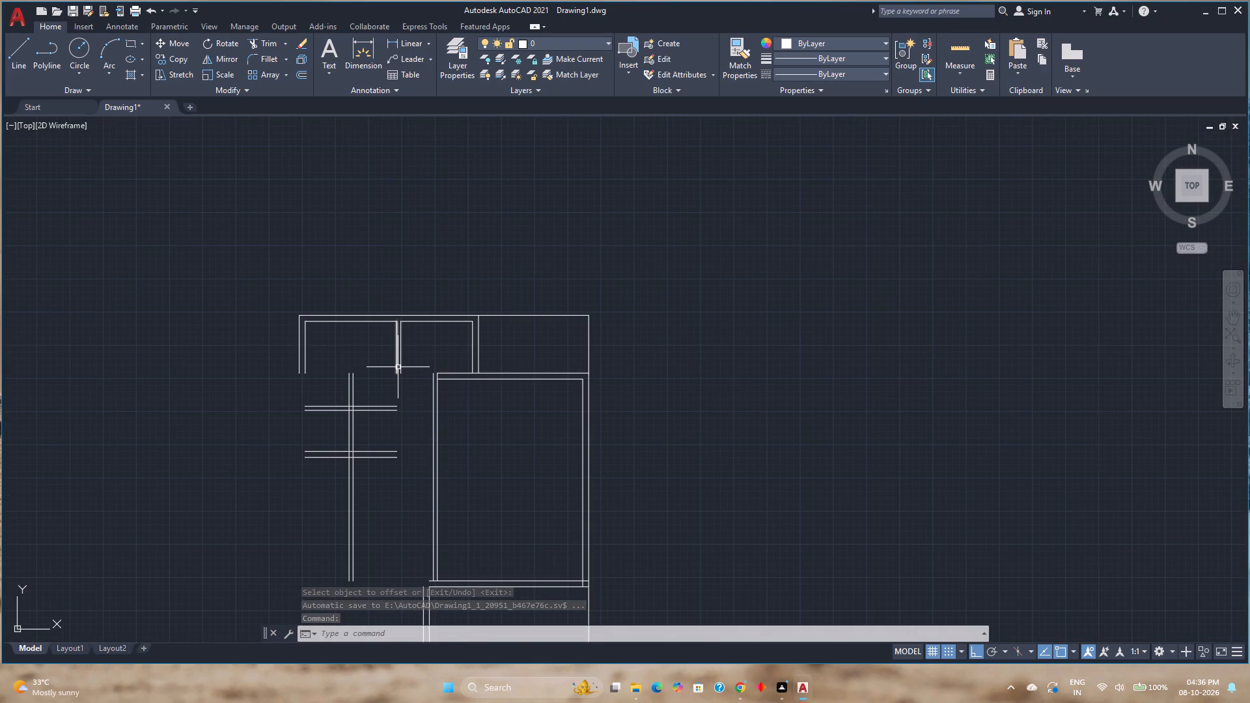
{"action": "left_click", "coordinate": [397, 368]}
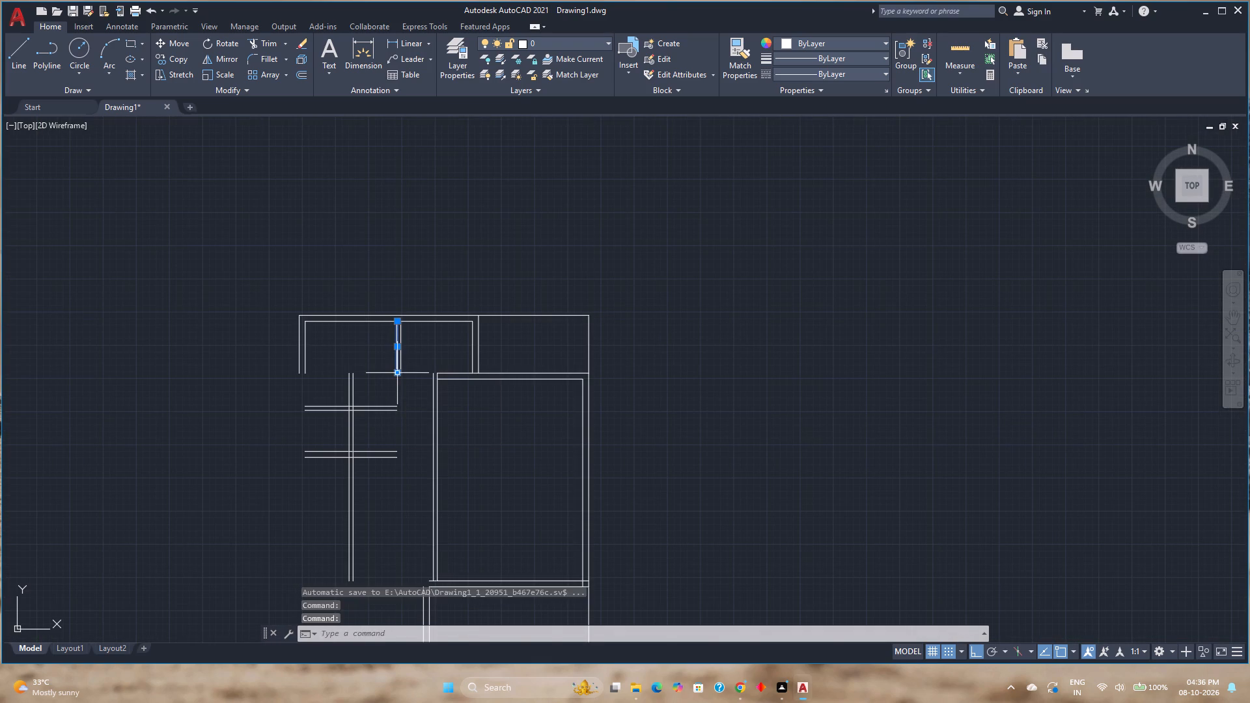
{"action": "left_click", "coordinate": [397, 372]}
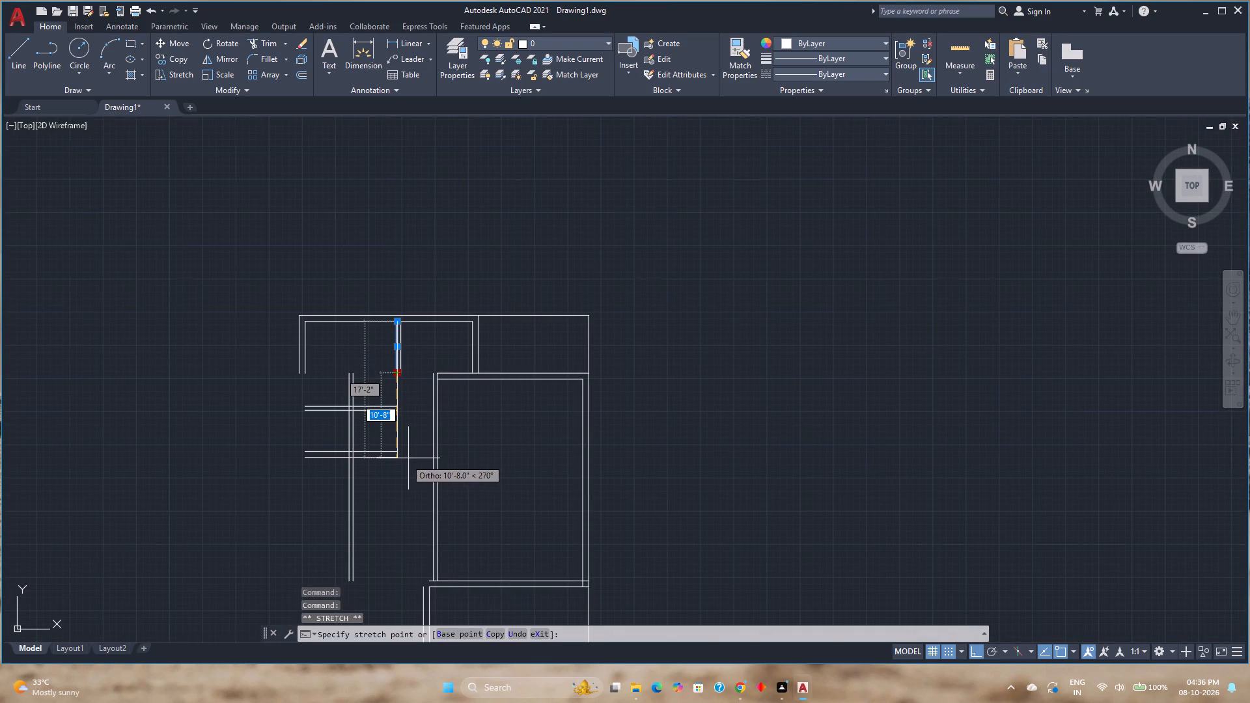
{"action": "left_click", "coordinate": [397, 460]}
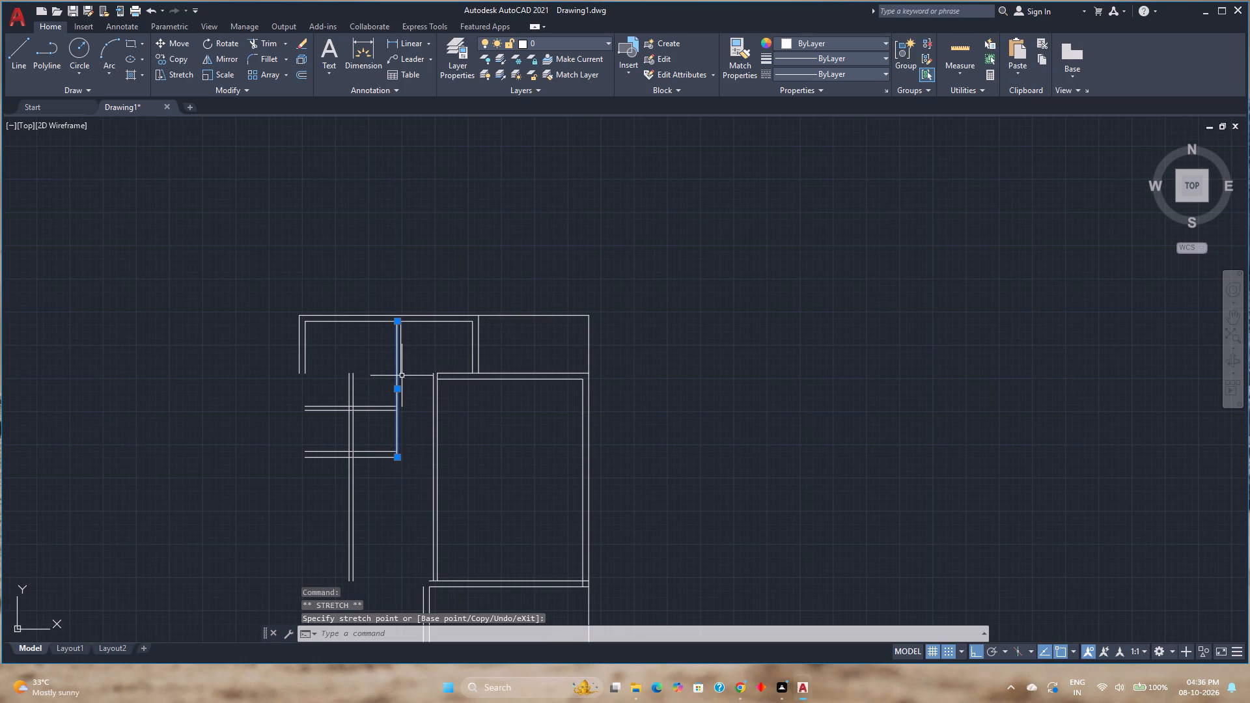
{"action": "left_click", "coordinate": [402, 373]}
{"action": "left_click", "coordinate": [402, 374]}
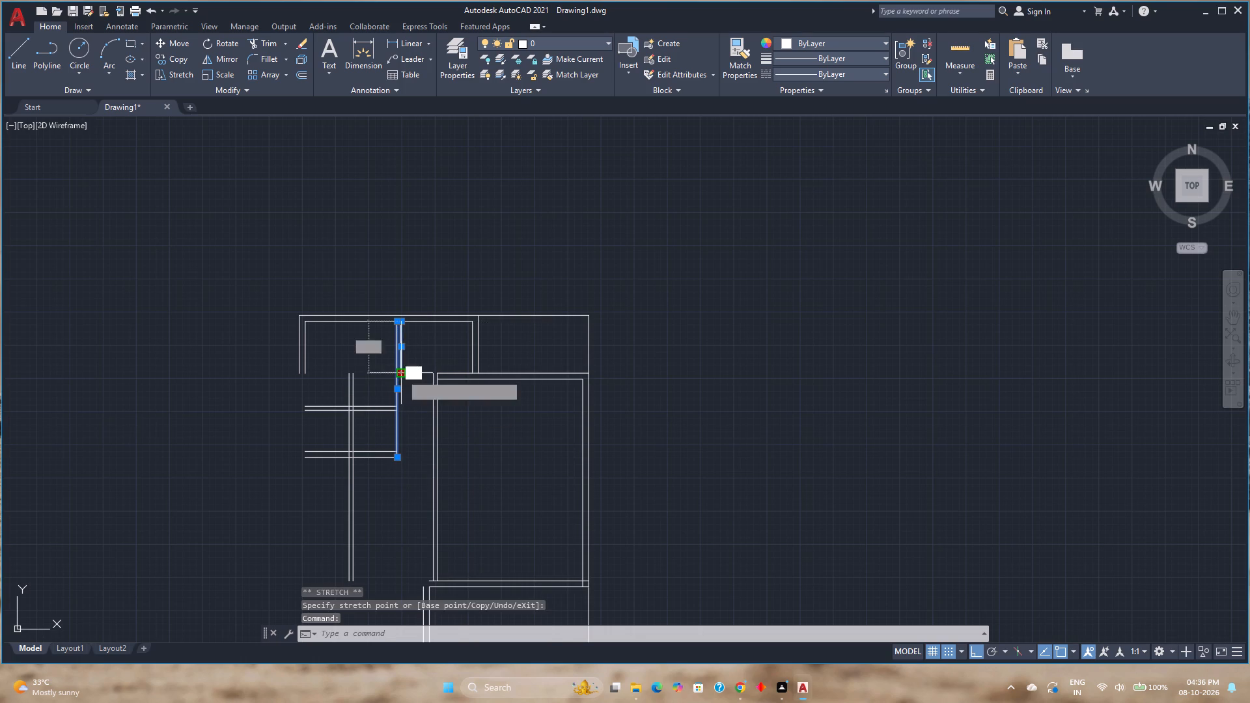
{"action": "left_click", "coordinate": [402, 458]}
{"action": "key", "text": "Escape"}
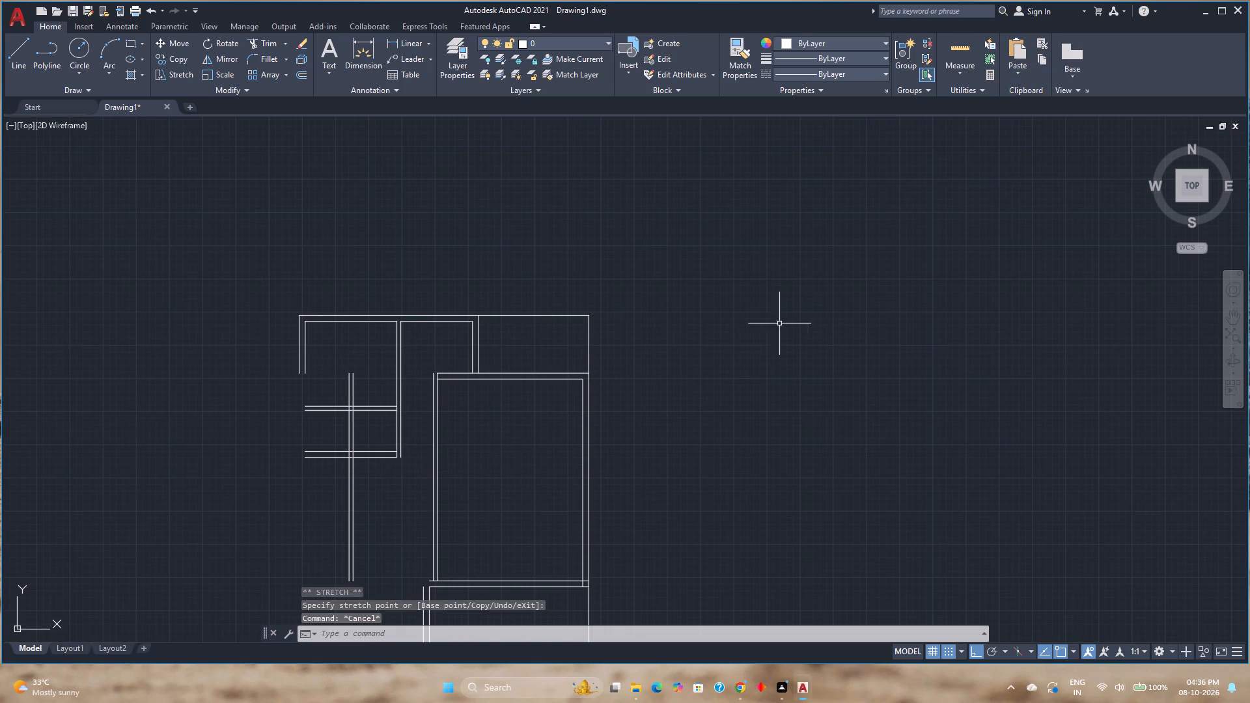
Measure the small room between the two horizontal walls and the two vertical walls.
{"action": "left_click", "coordinate": [950, 40]}
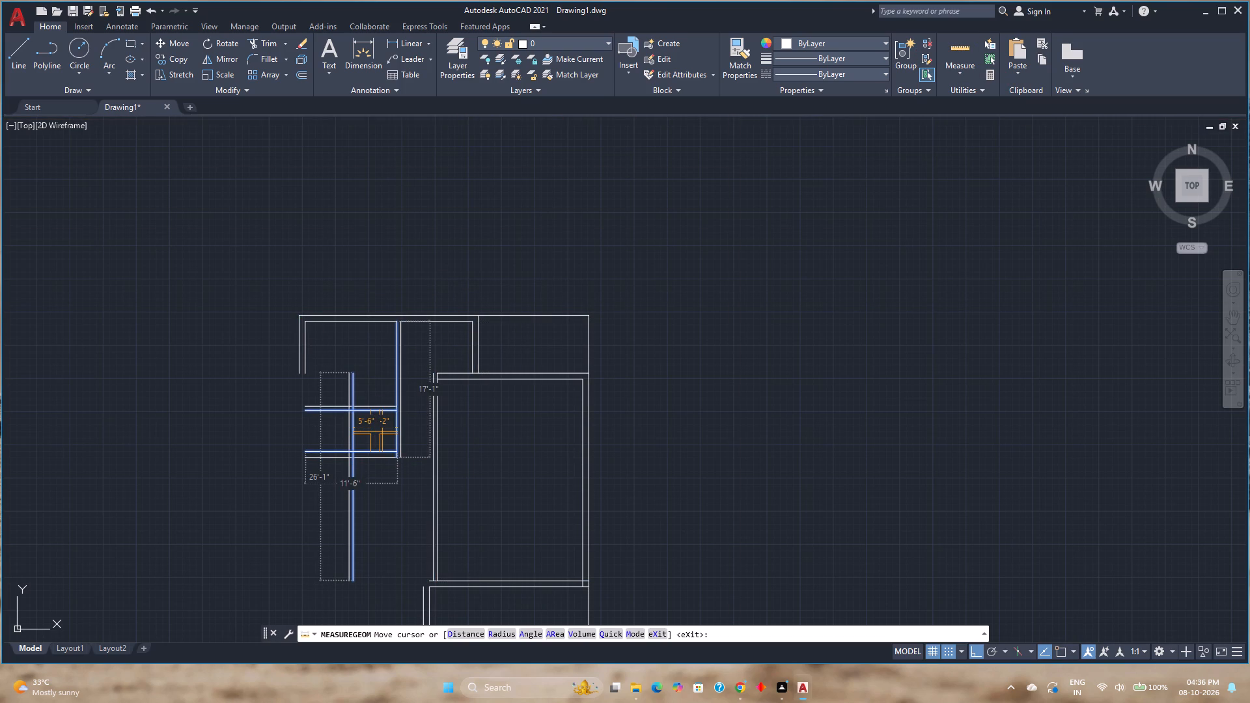
{"action": "scroll", "coordinate": [380, 432], "scroll_direction": "up", "scroll_amount": 4}
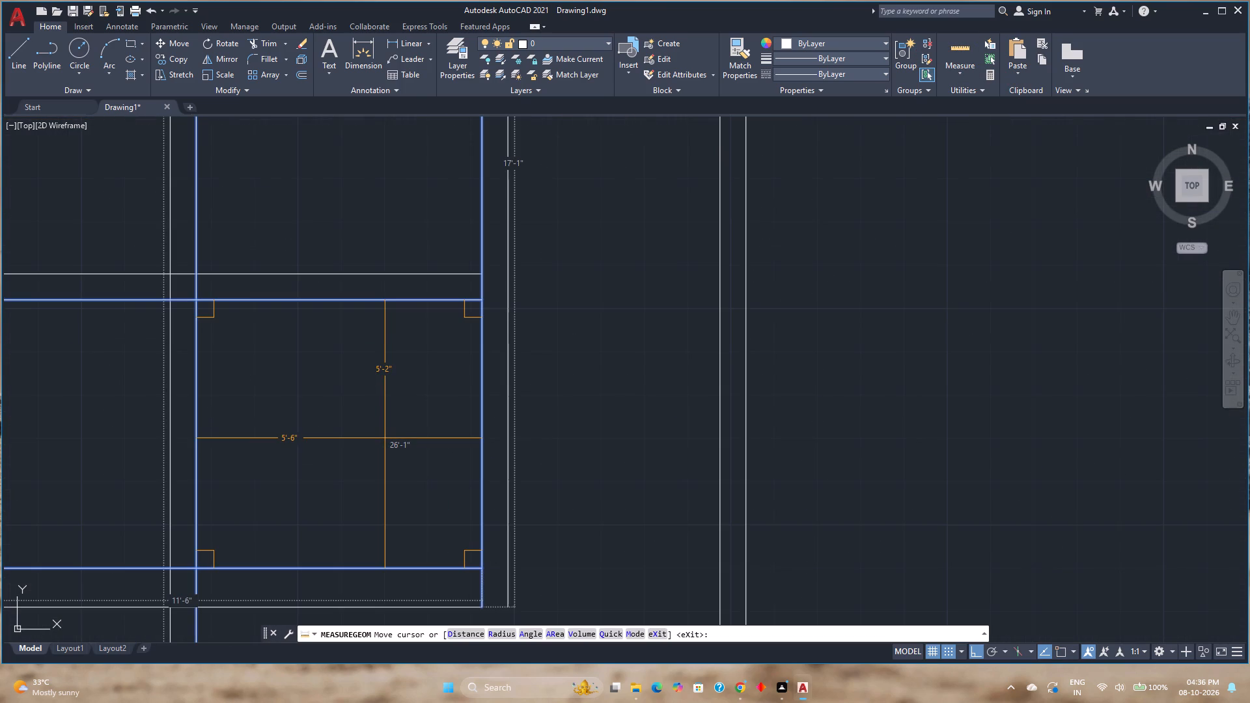
{"action": "key", "text": "Escape"}
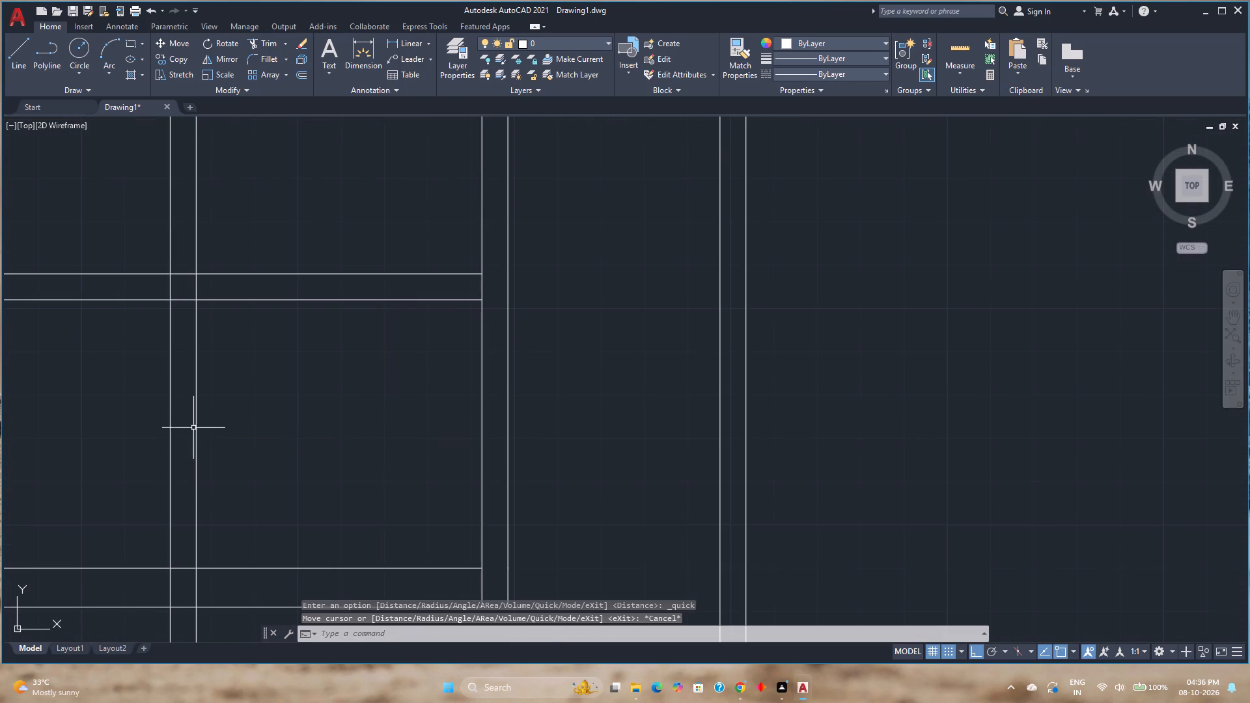
Erase the two vertical lines crossing the horizontal walls of the left-side rooms.
{"action": "left_click", "coordinate": [199, 424]}
{"action": "left_click", "coordinate": [160, 431]}
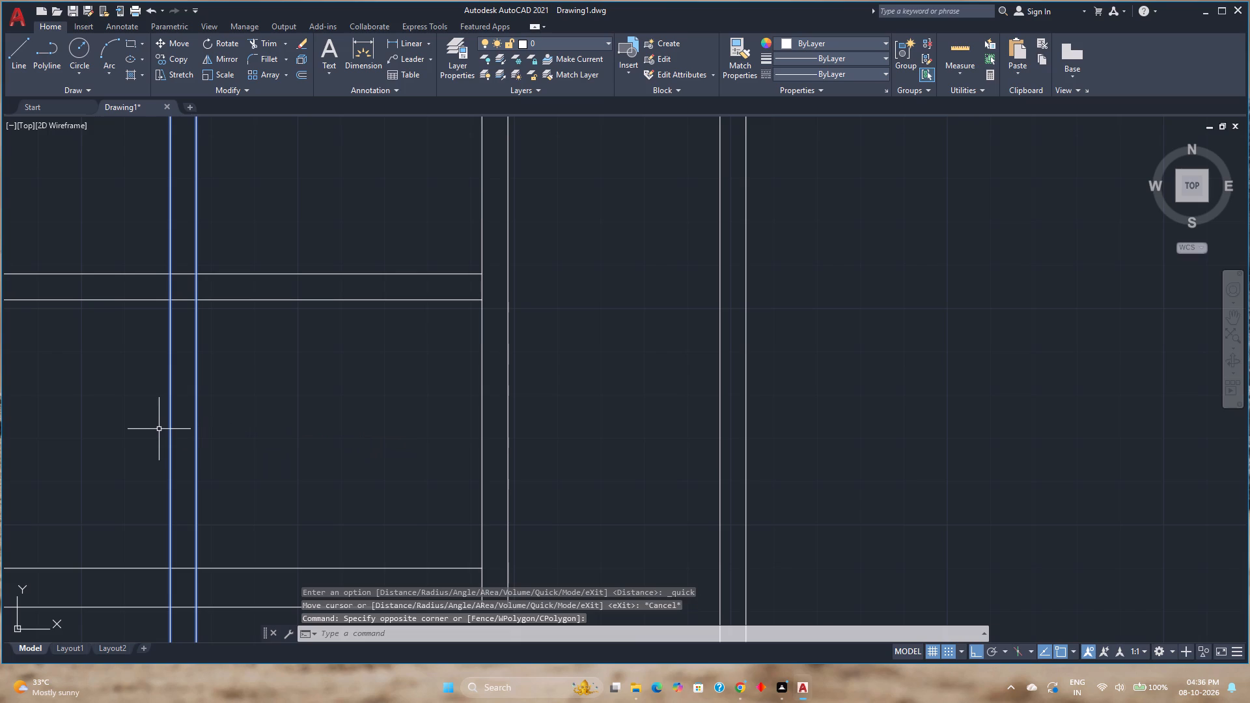
{"action": "key", "text": "Delete"}
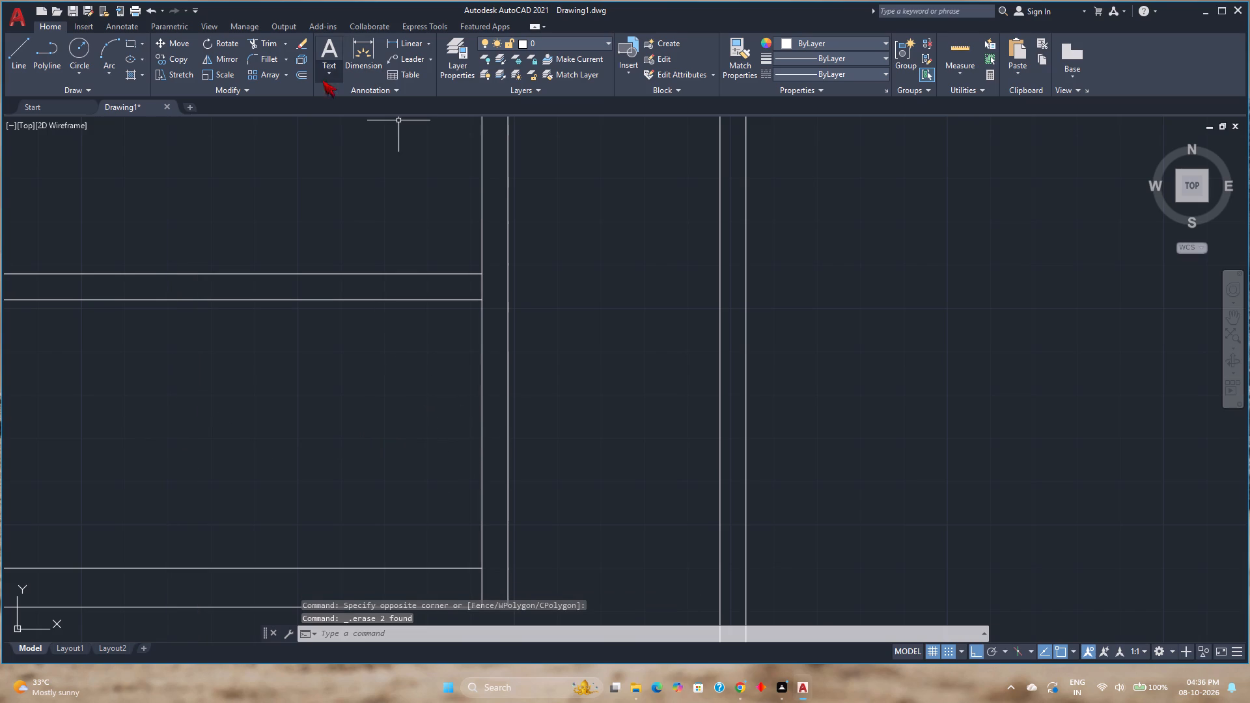
Offset the left face of the lengthened vertical wall 5'8" to the left.
{"action": "left_click", "coordinate": [298, 76]}
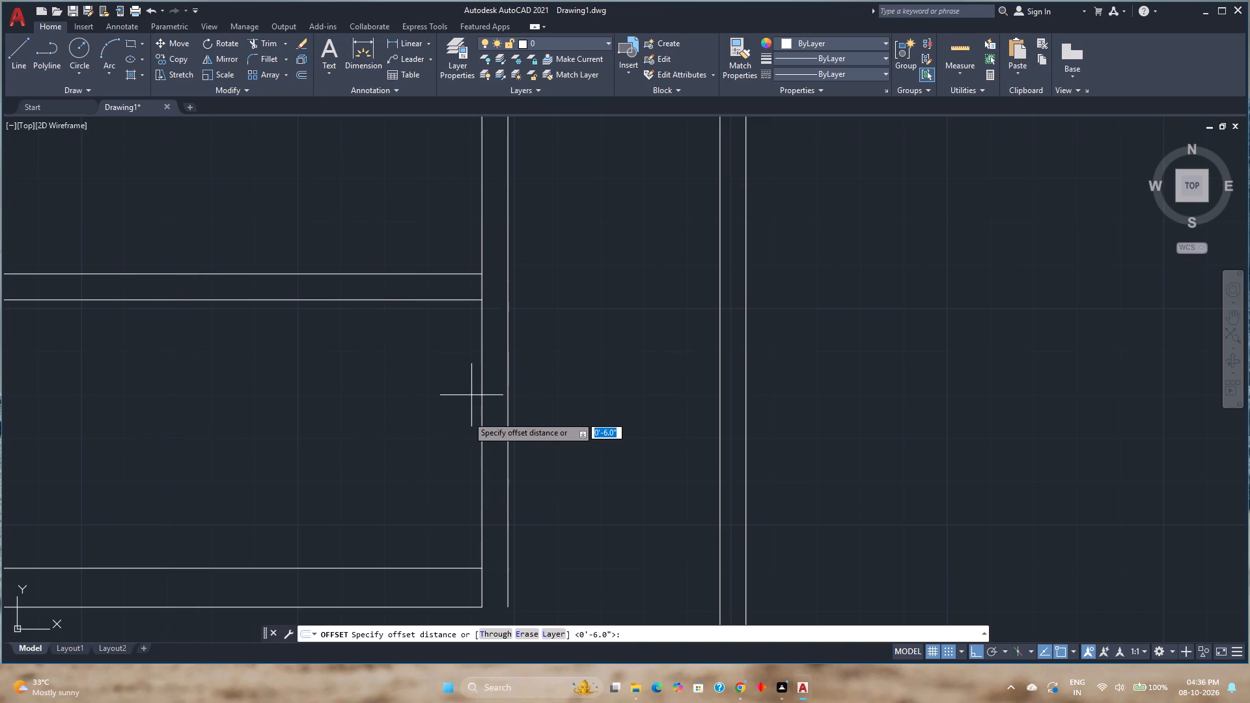
{"action": "type", "text": "5'8"}
{"action": "key", "text": "Return"}
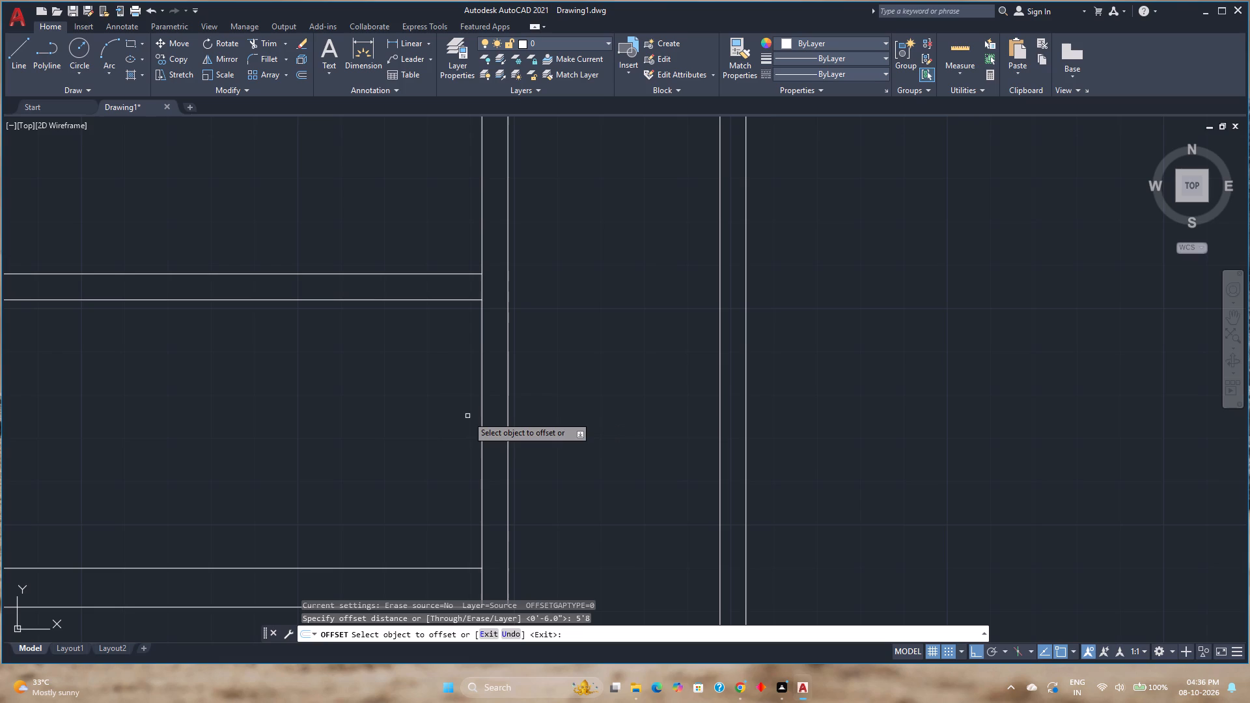
{"action": "left_click", "coordinate": [481, 473]}
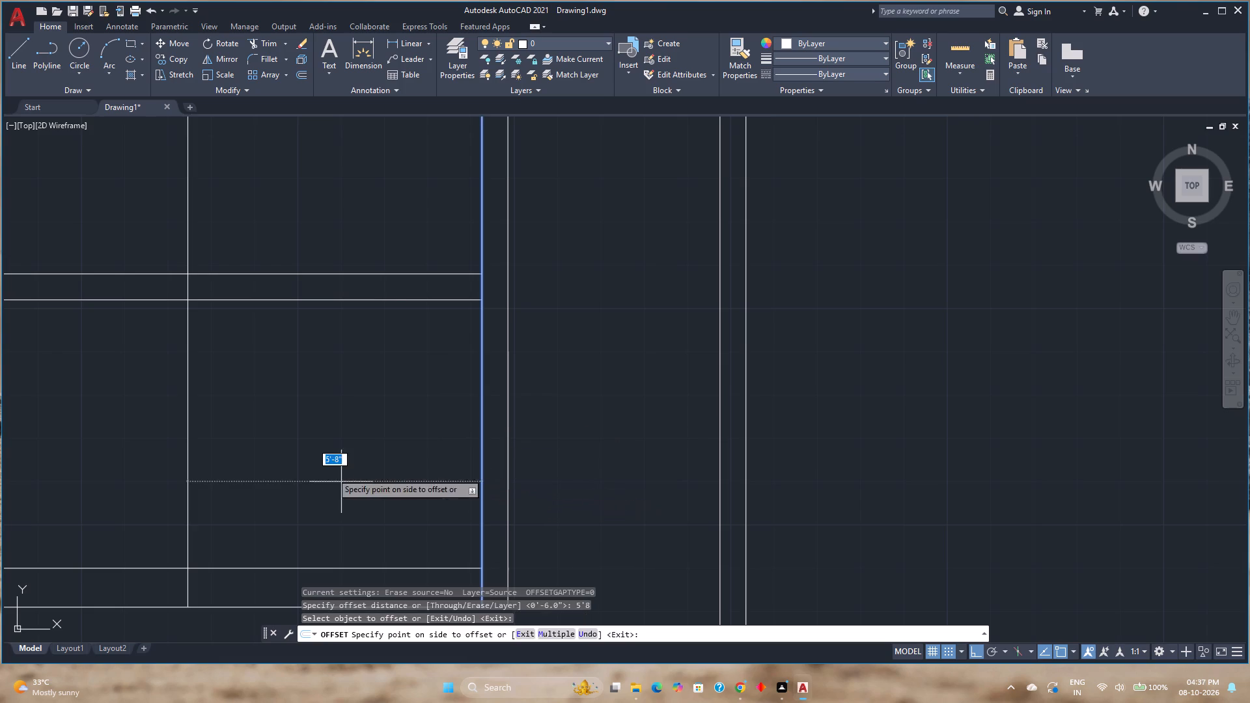
{"action": "scroll", "coordinate": [234, 484], "scroll_direction": "down", "scroll_amount": 3}
{"action": "left_click", "coordinate": [233, 485]}
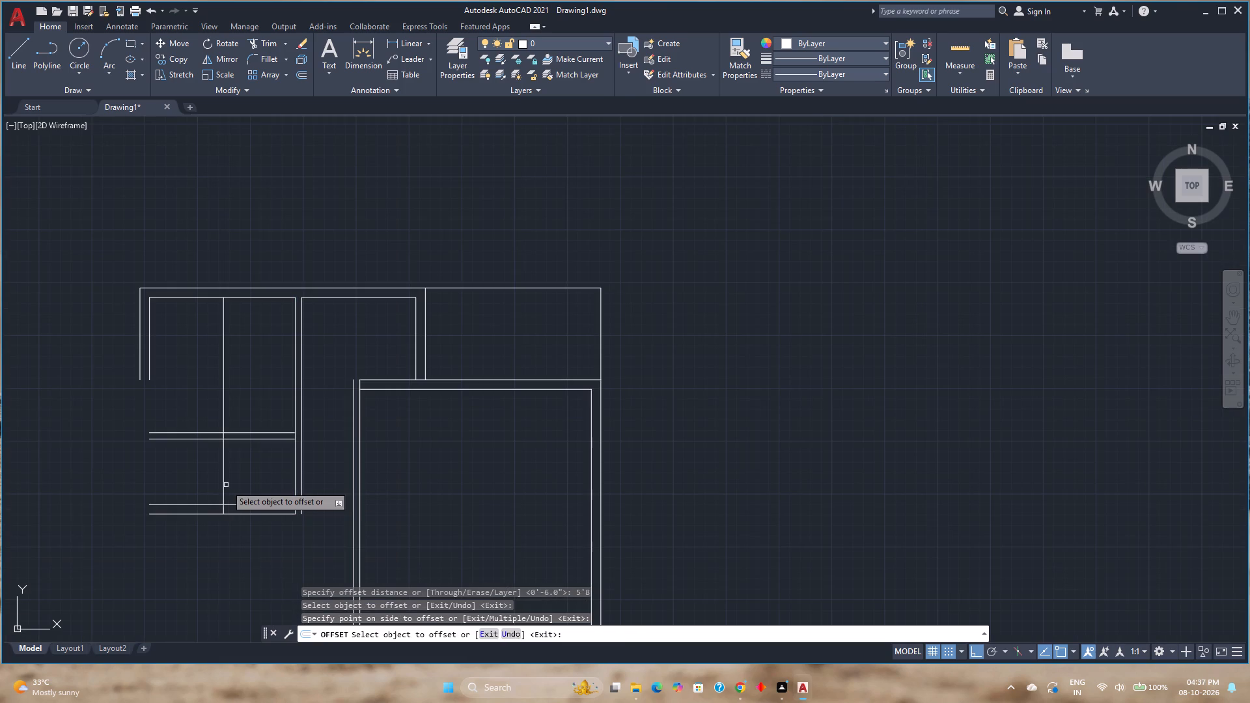
Offset the new vertical line 6" to the right to form the partition wall.
{"action": "left_click", "coordinate": [225, 482]}
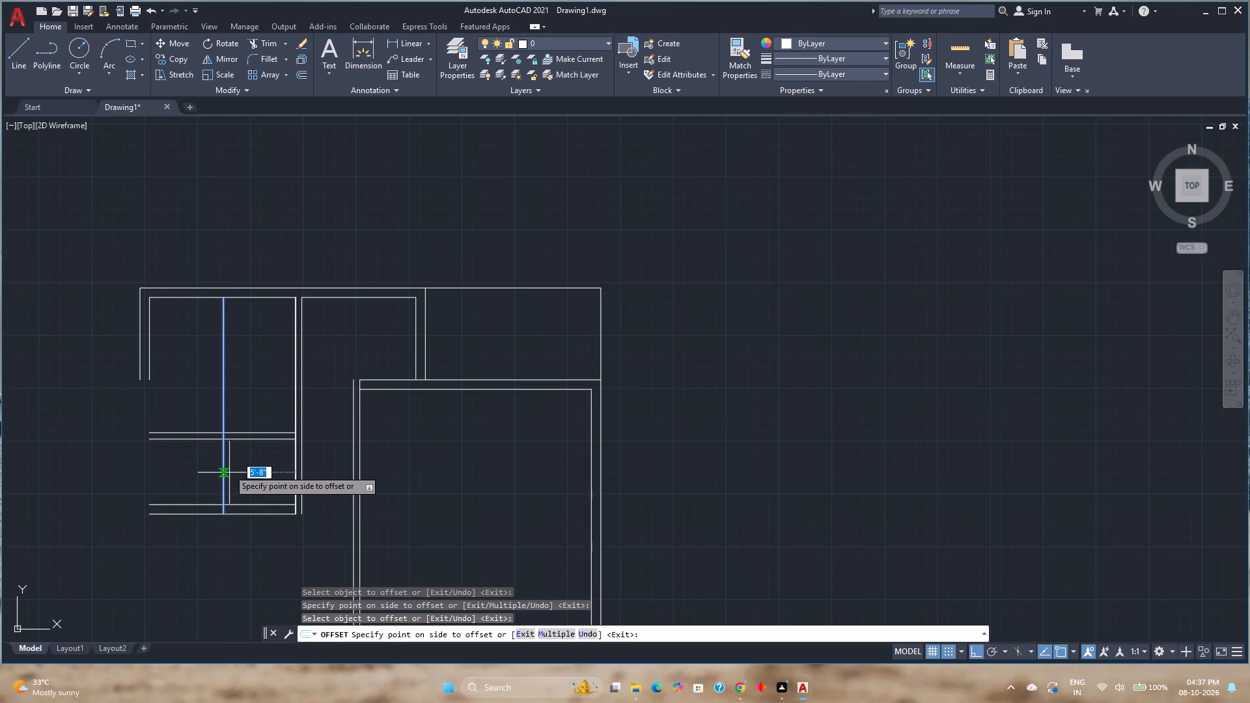
{"action": "key", "text": "6"}
{"action": "key", "text": "Return"}
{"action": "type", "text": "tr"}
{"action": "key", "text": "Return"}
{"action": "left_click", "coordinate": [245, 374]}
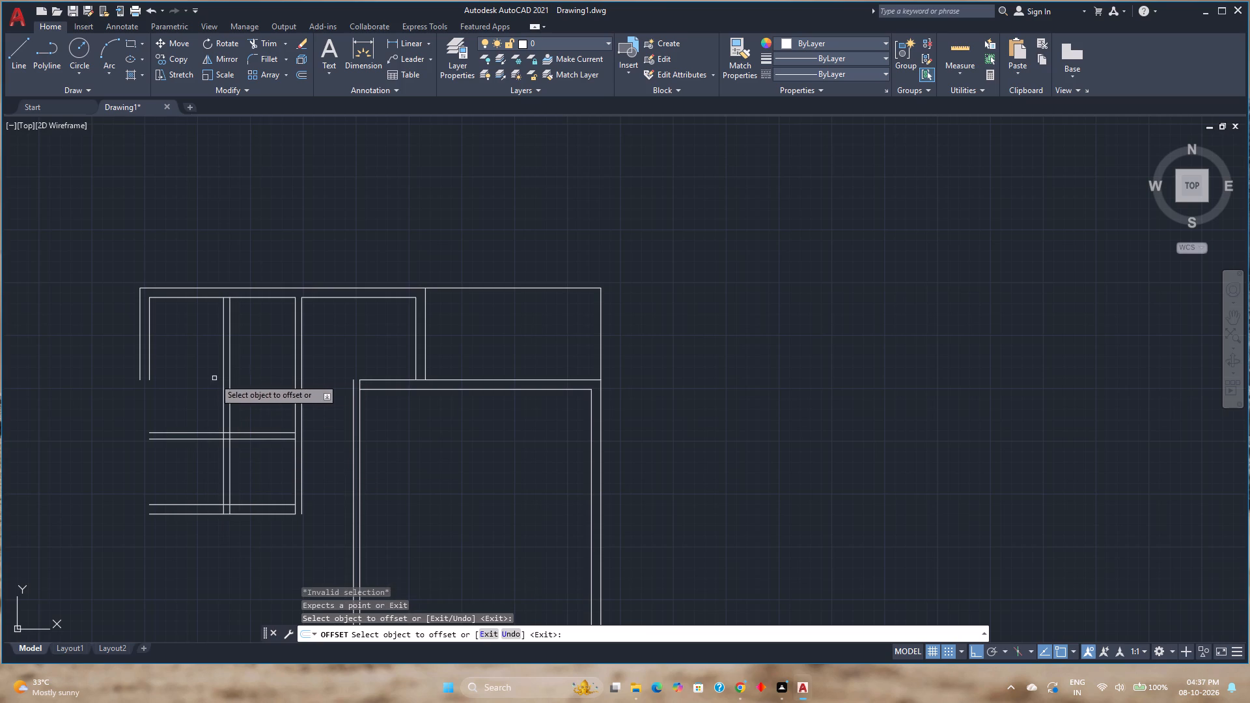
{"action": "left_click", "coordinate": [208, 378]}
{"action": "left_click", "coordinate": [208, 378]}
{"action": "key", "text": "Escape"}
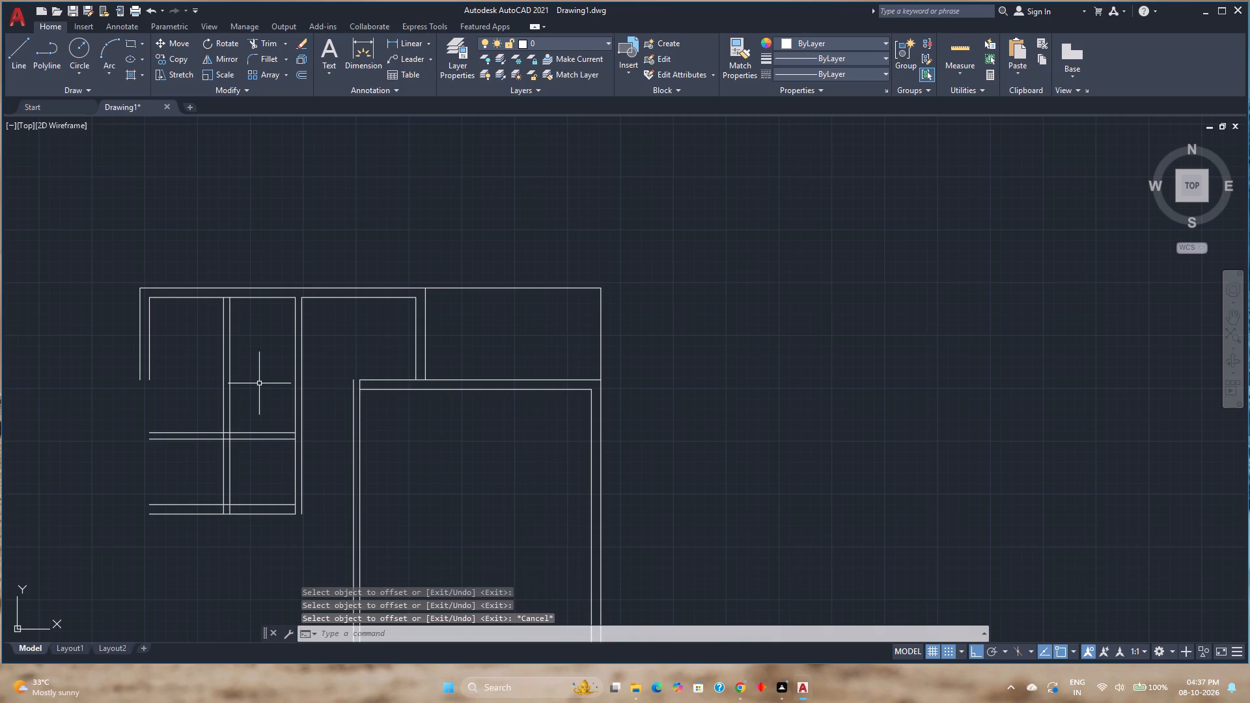
Trim both lines of the new partition wall above the upper 6" horizontal wall.
{"action": "key", "text": "t"}
{"action": "key", "text": "r"}
{"action": "key", "text": "Return"}
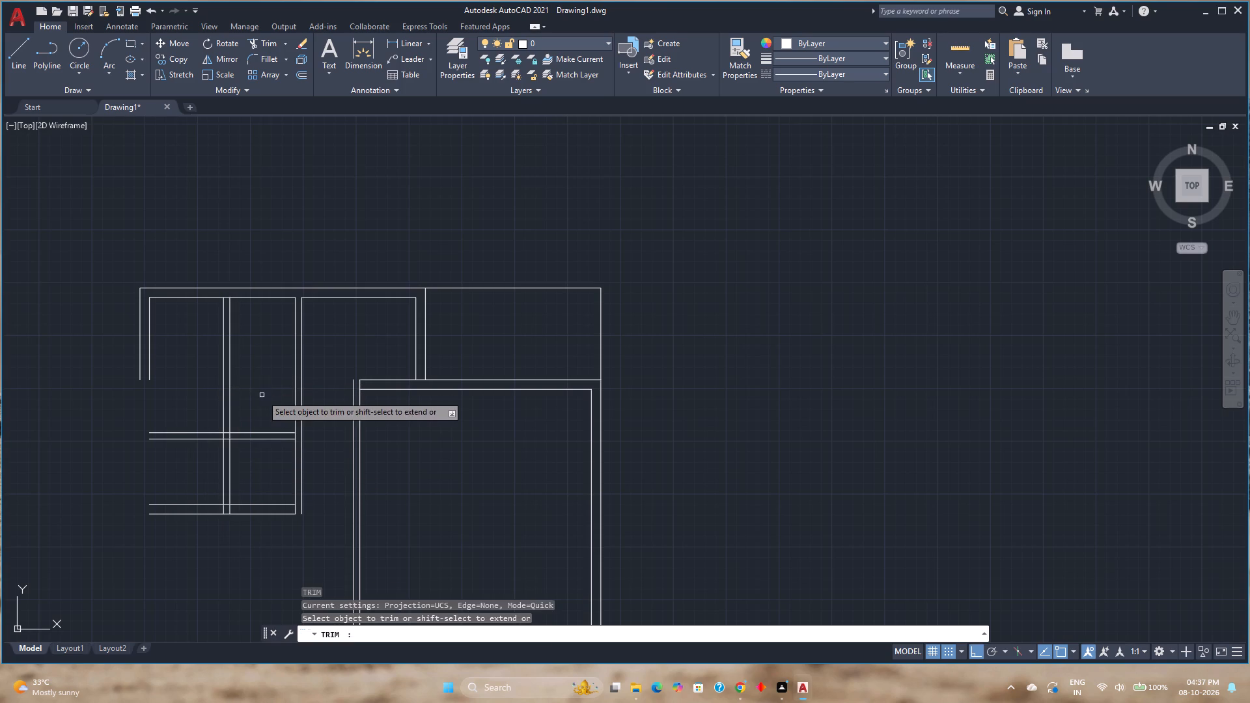
{"action": "left_click", "coordinate": [263, 387]}
{"action": "left_click", "coordinate": [192, 379]}
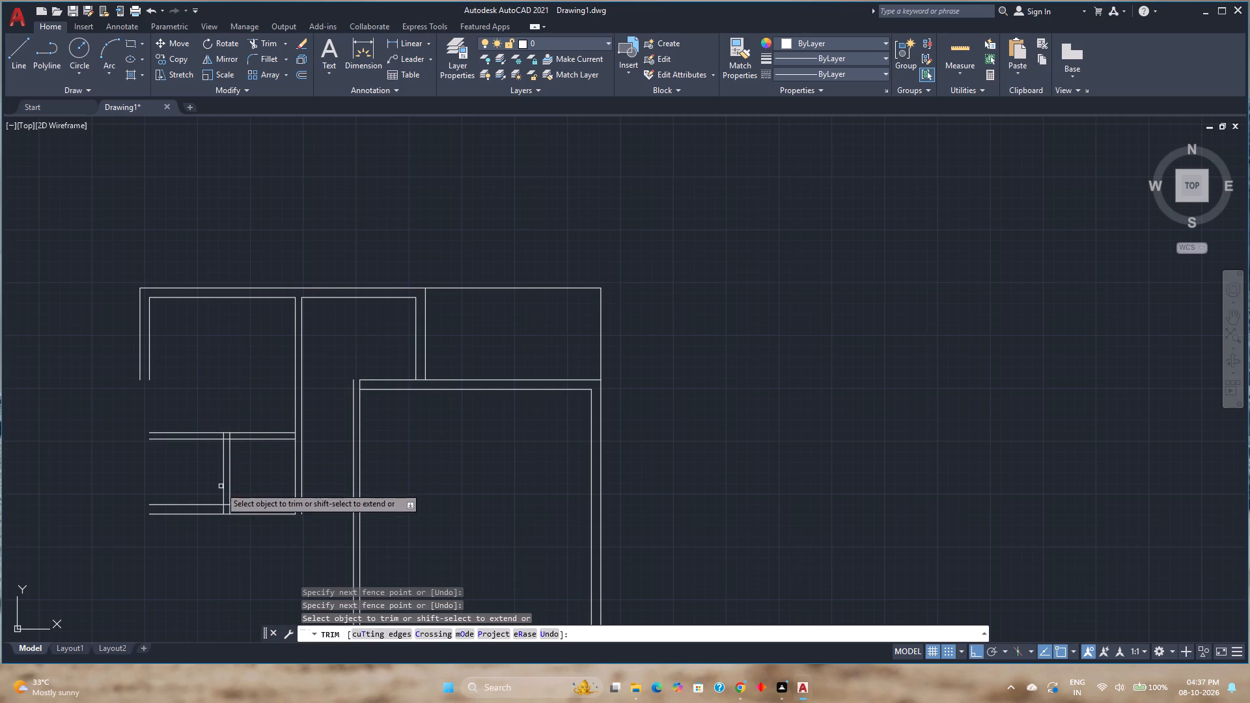
{"action": "key", "text": "Escape"}
Extend the bottom line of the 9" horizontal wall to the right face of the lengthened vertical wall.
{"action": "type", "text": "ex"}
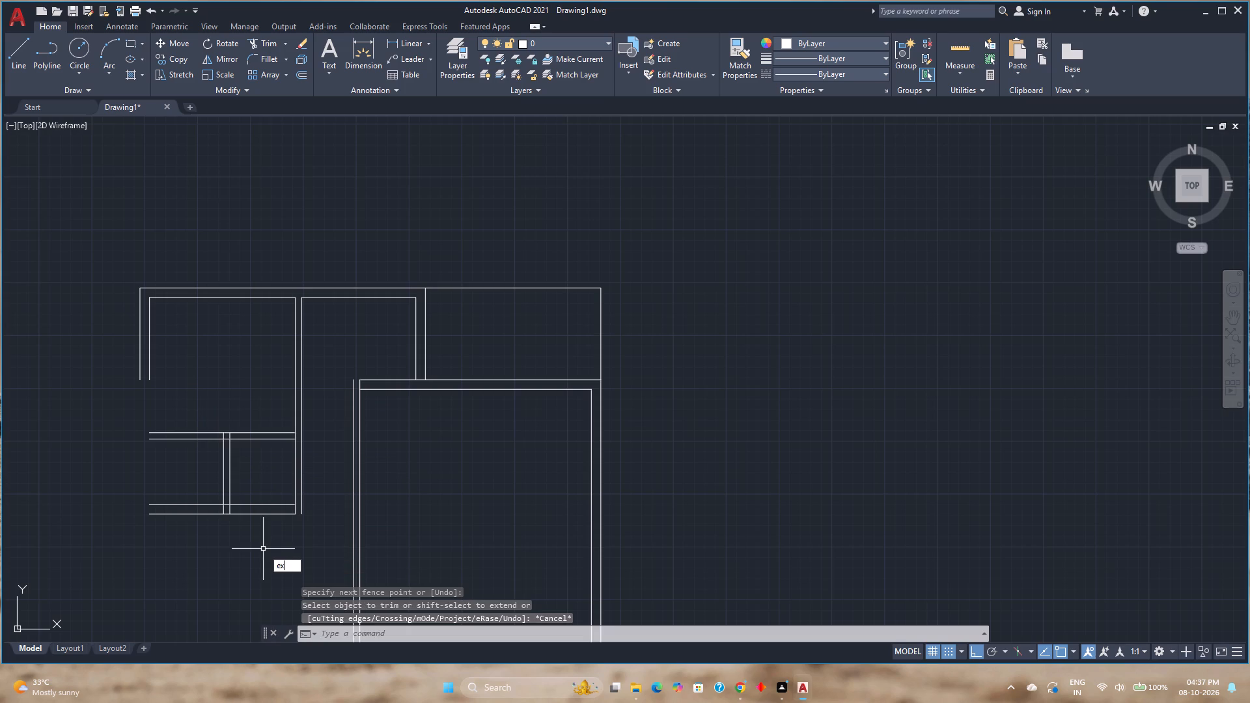
{"action": "key", "text": "Return"}
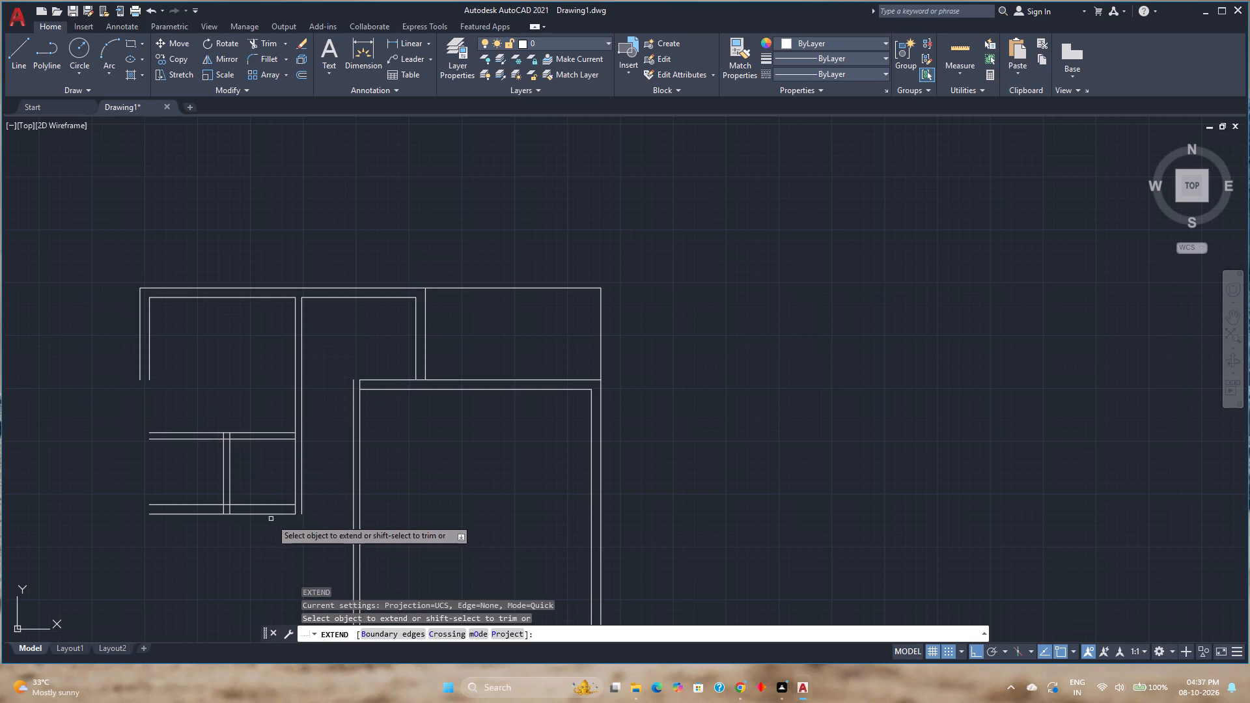
{"action": "left_click", "coordinate": [271, 516]}
{"action": "key", "text": "Escape"}
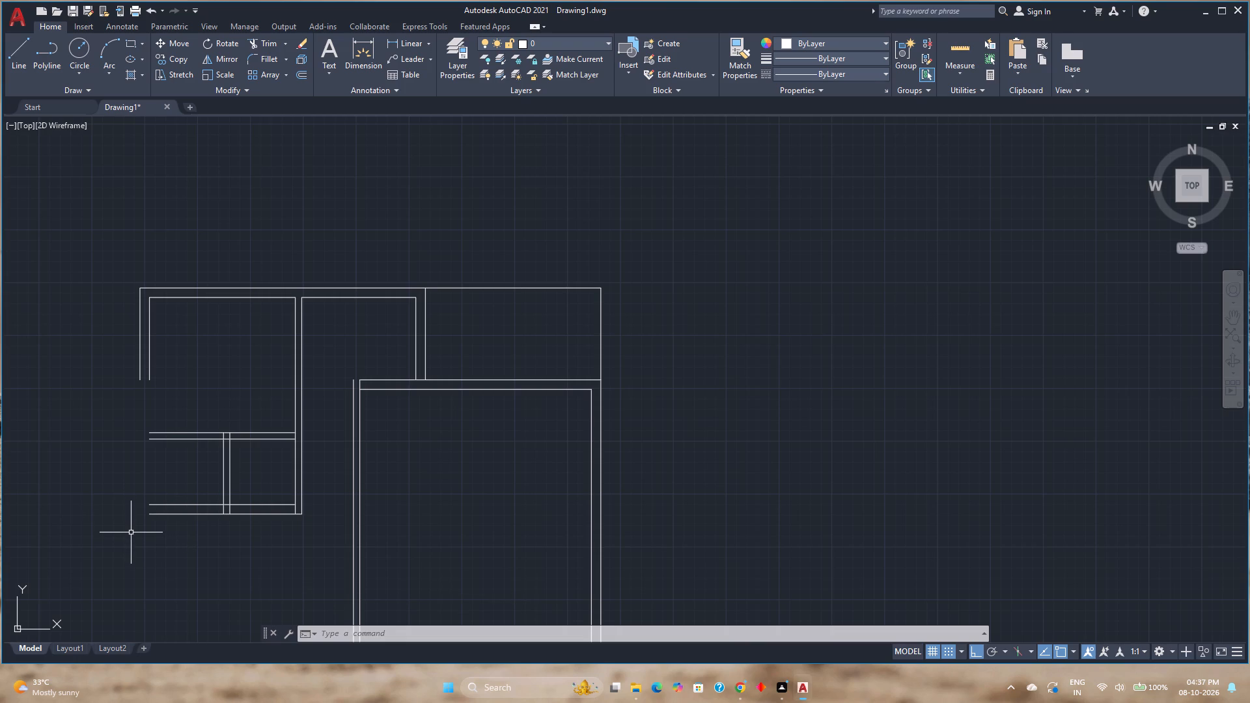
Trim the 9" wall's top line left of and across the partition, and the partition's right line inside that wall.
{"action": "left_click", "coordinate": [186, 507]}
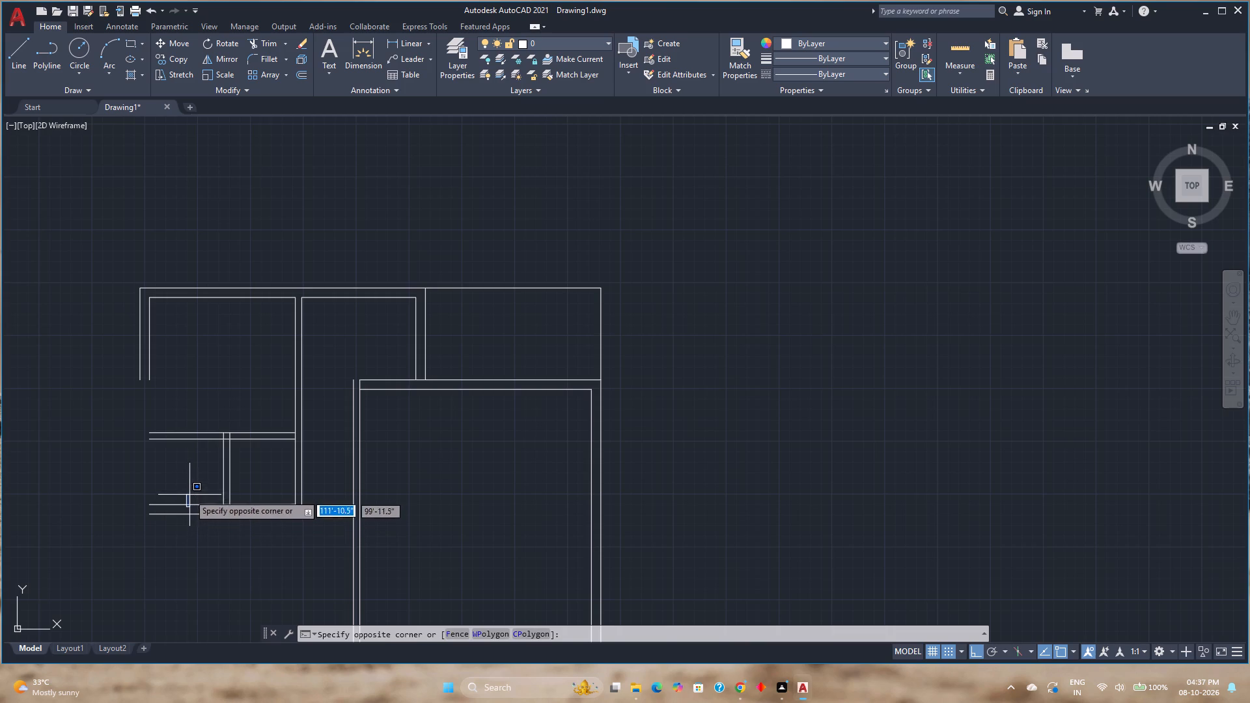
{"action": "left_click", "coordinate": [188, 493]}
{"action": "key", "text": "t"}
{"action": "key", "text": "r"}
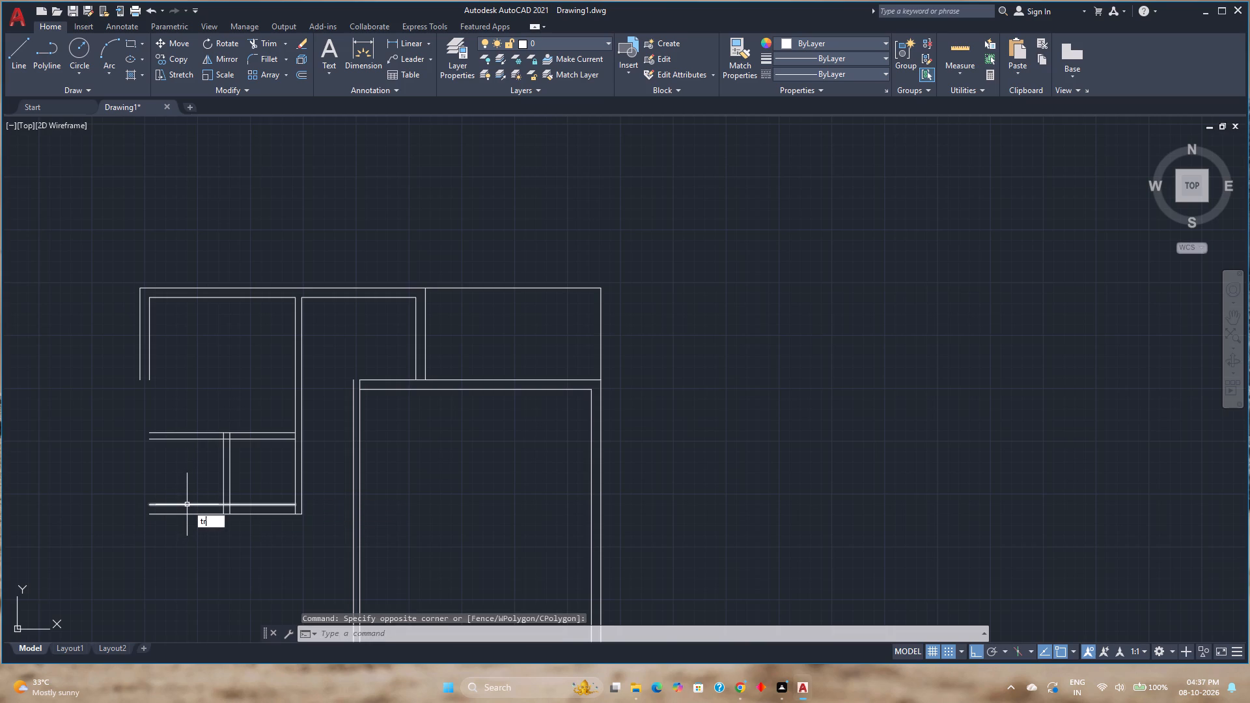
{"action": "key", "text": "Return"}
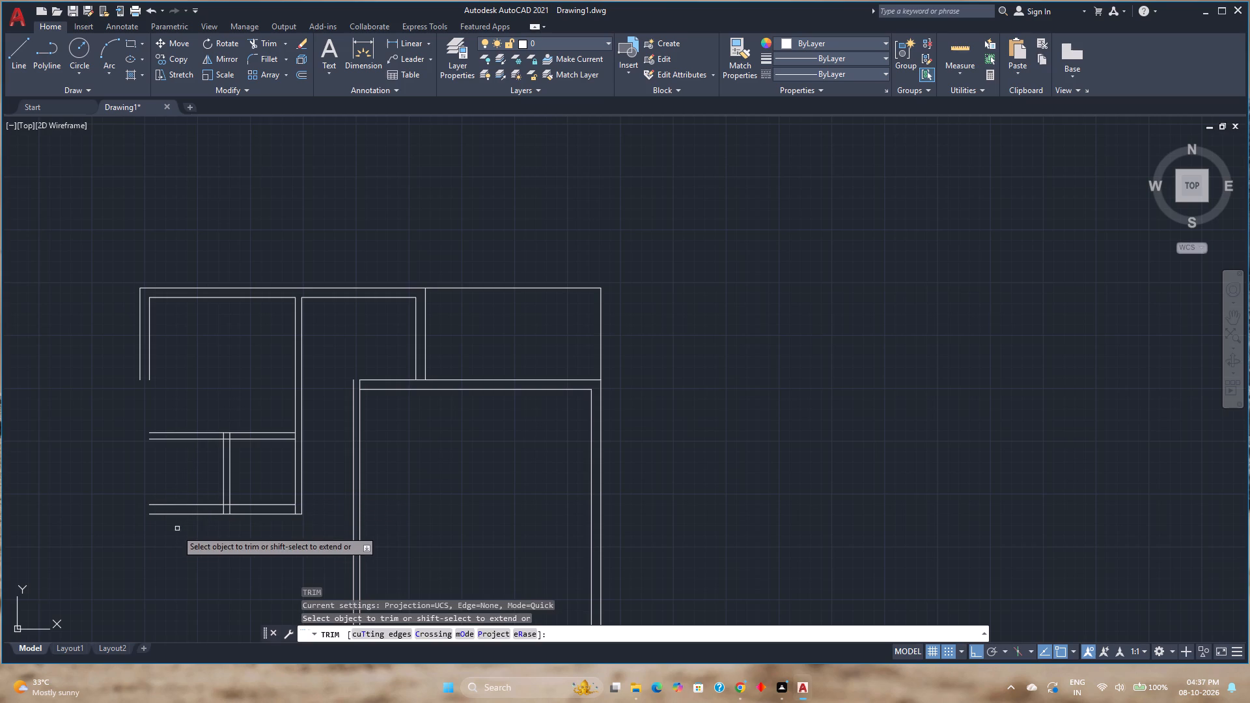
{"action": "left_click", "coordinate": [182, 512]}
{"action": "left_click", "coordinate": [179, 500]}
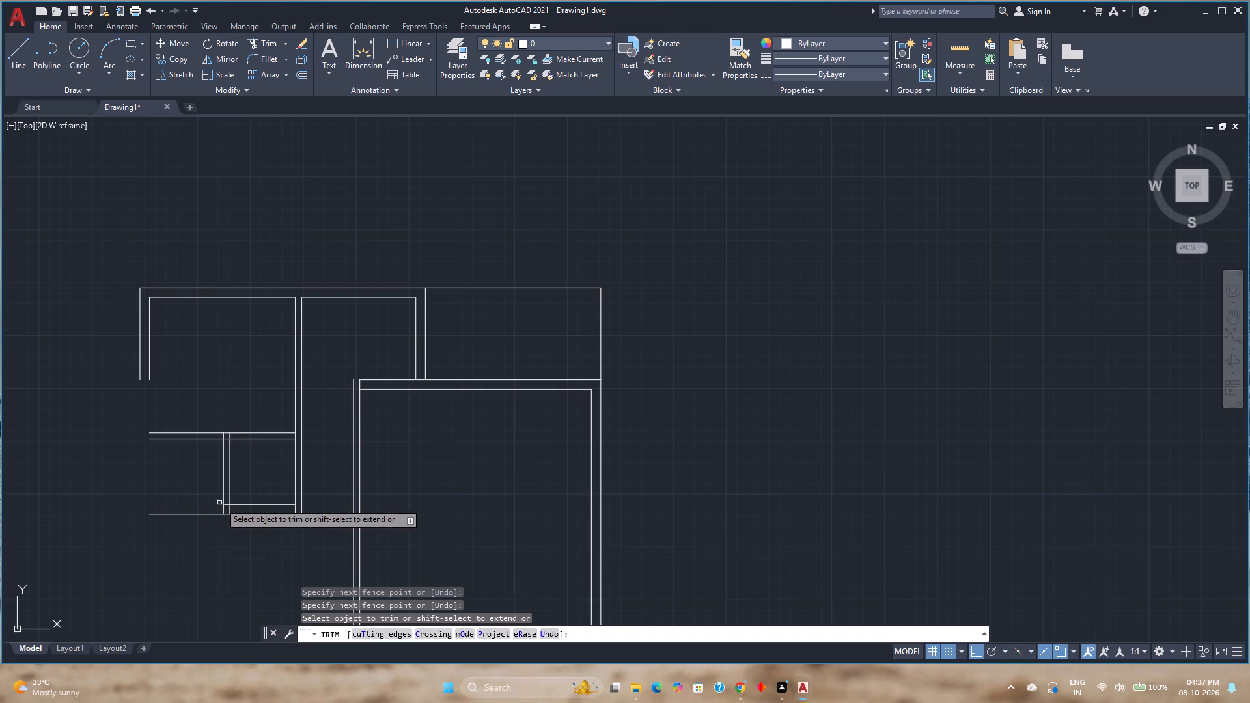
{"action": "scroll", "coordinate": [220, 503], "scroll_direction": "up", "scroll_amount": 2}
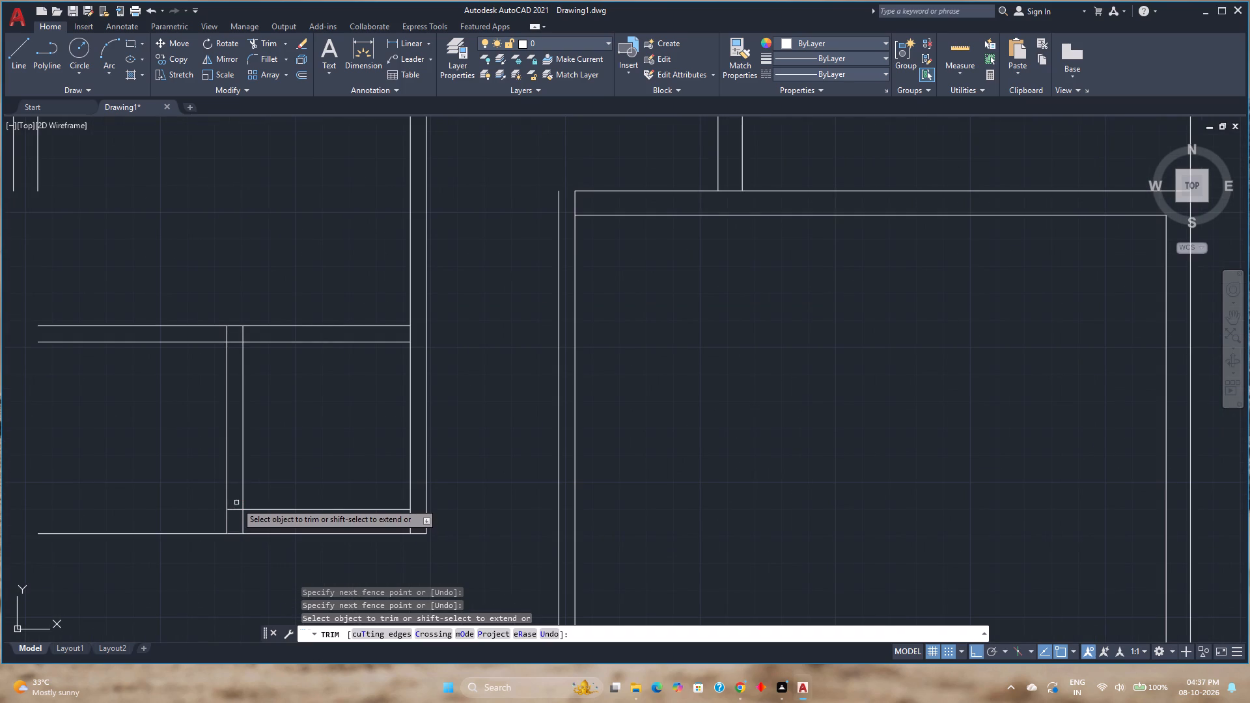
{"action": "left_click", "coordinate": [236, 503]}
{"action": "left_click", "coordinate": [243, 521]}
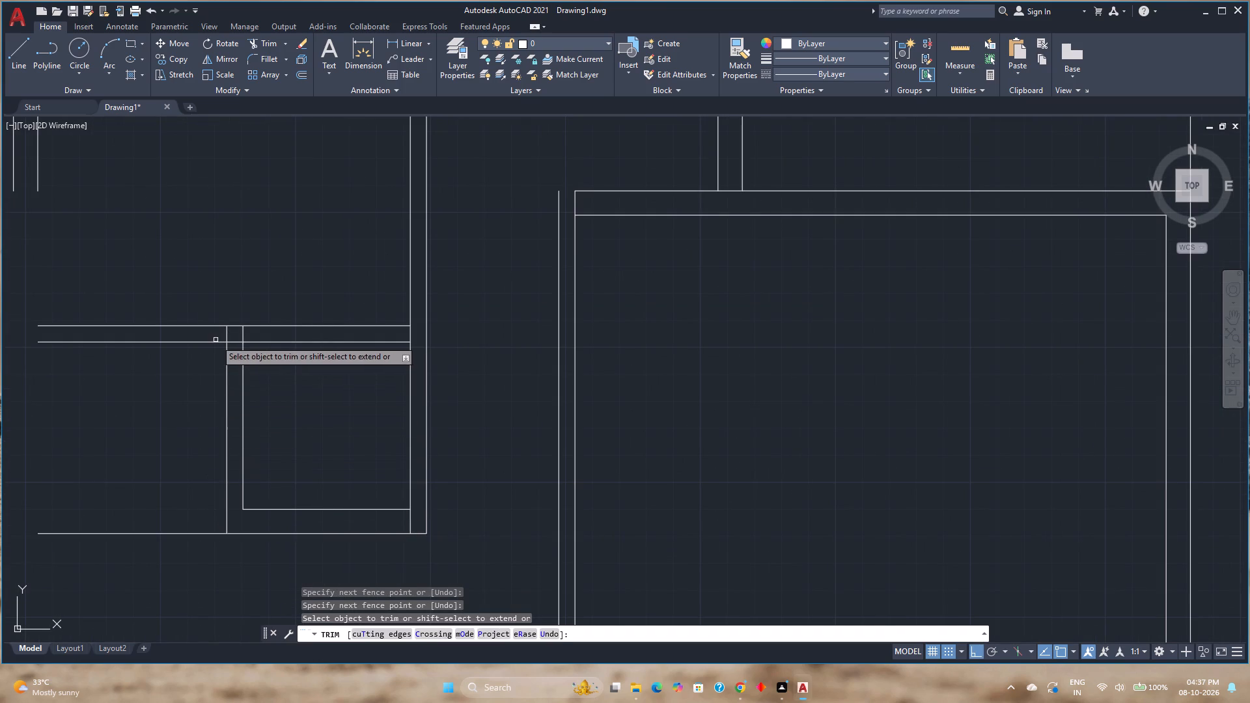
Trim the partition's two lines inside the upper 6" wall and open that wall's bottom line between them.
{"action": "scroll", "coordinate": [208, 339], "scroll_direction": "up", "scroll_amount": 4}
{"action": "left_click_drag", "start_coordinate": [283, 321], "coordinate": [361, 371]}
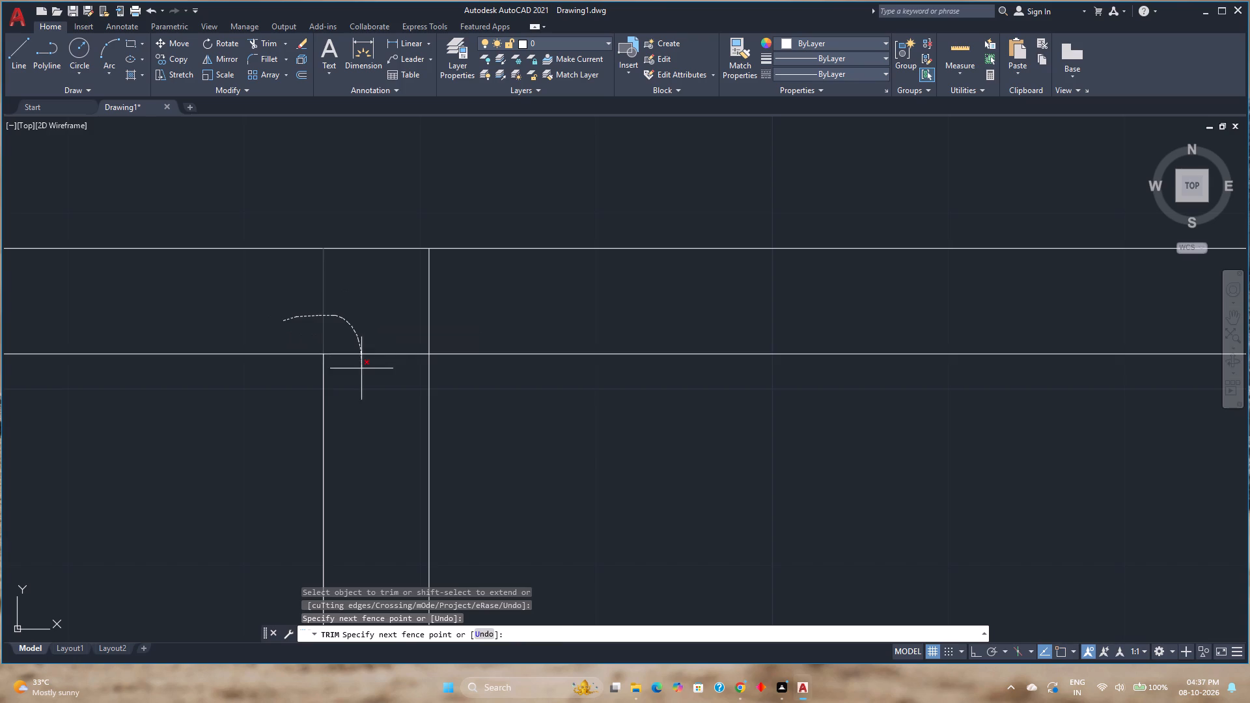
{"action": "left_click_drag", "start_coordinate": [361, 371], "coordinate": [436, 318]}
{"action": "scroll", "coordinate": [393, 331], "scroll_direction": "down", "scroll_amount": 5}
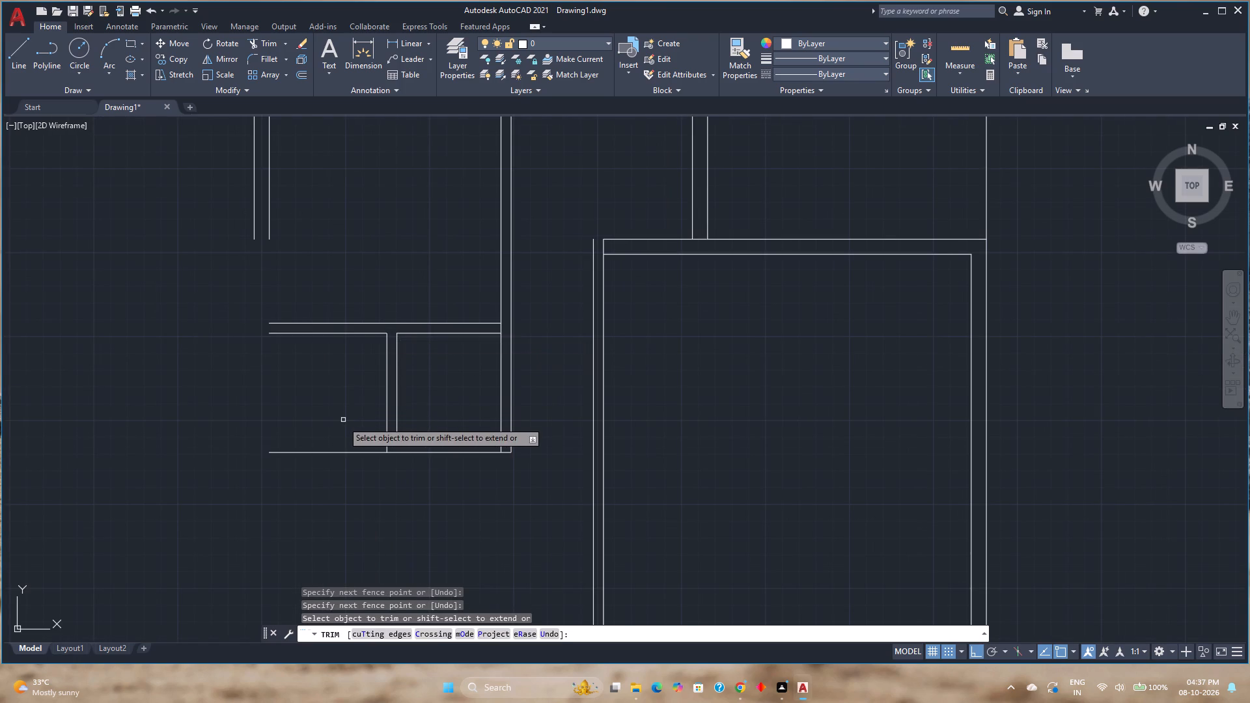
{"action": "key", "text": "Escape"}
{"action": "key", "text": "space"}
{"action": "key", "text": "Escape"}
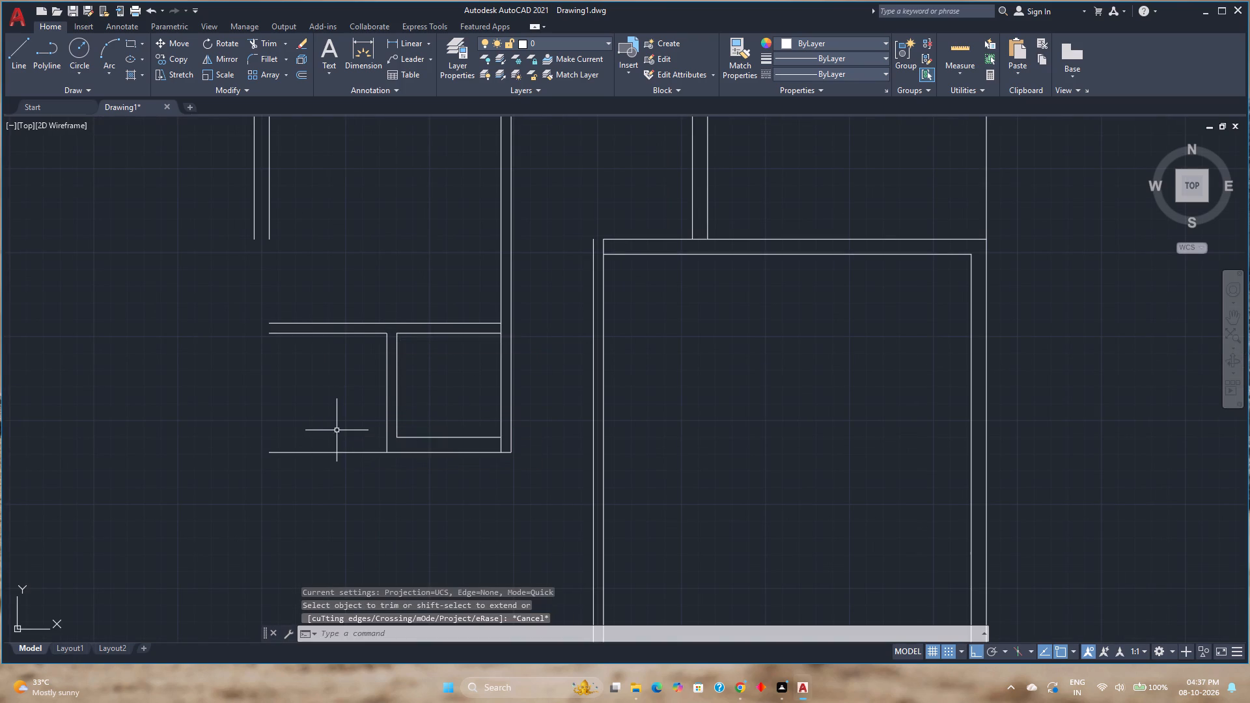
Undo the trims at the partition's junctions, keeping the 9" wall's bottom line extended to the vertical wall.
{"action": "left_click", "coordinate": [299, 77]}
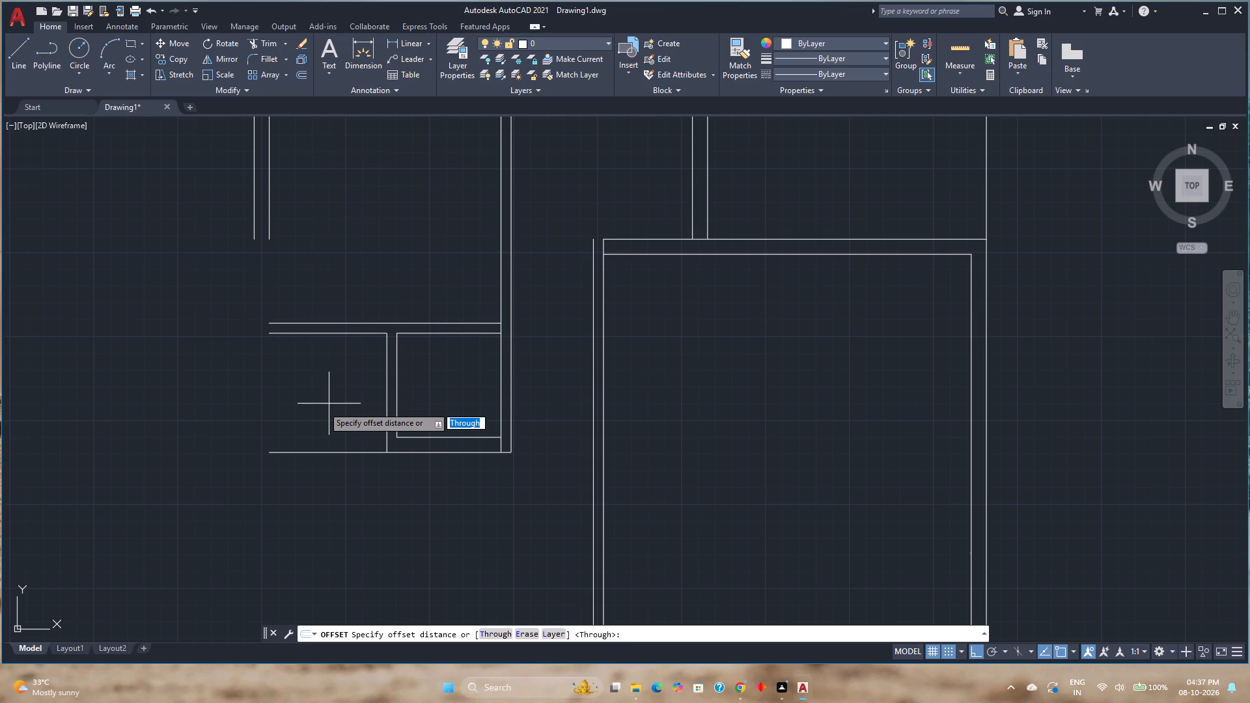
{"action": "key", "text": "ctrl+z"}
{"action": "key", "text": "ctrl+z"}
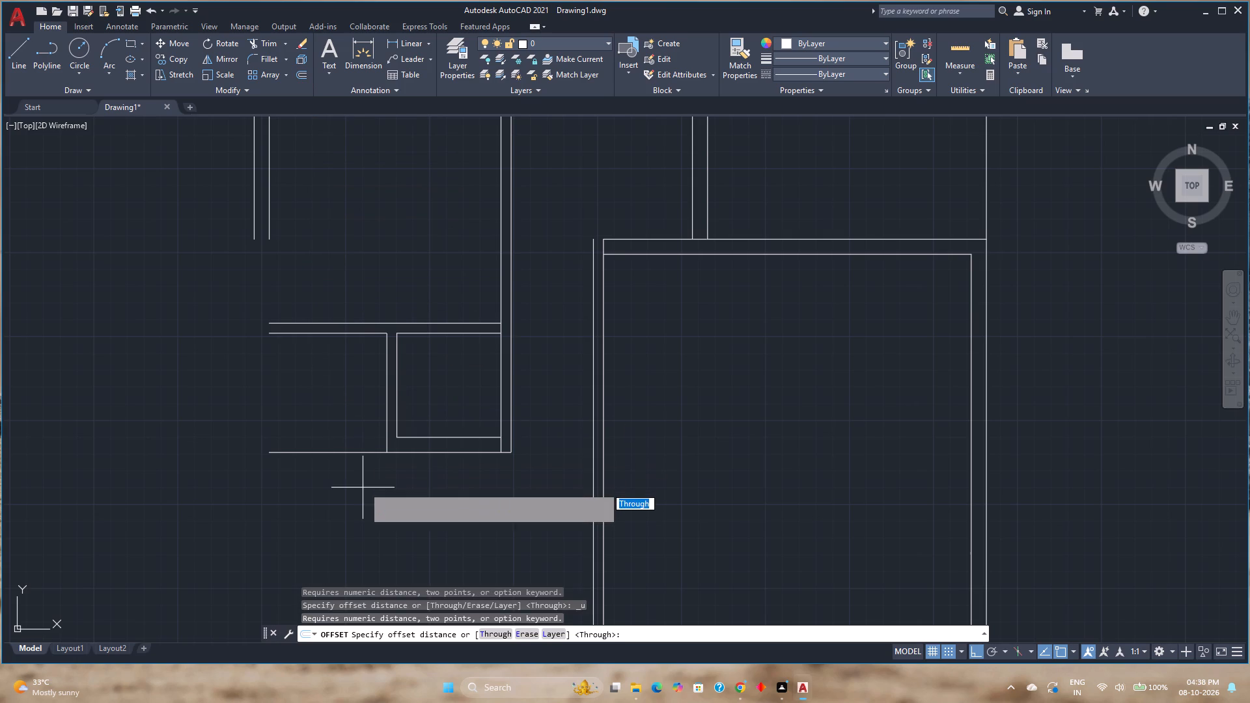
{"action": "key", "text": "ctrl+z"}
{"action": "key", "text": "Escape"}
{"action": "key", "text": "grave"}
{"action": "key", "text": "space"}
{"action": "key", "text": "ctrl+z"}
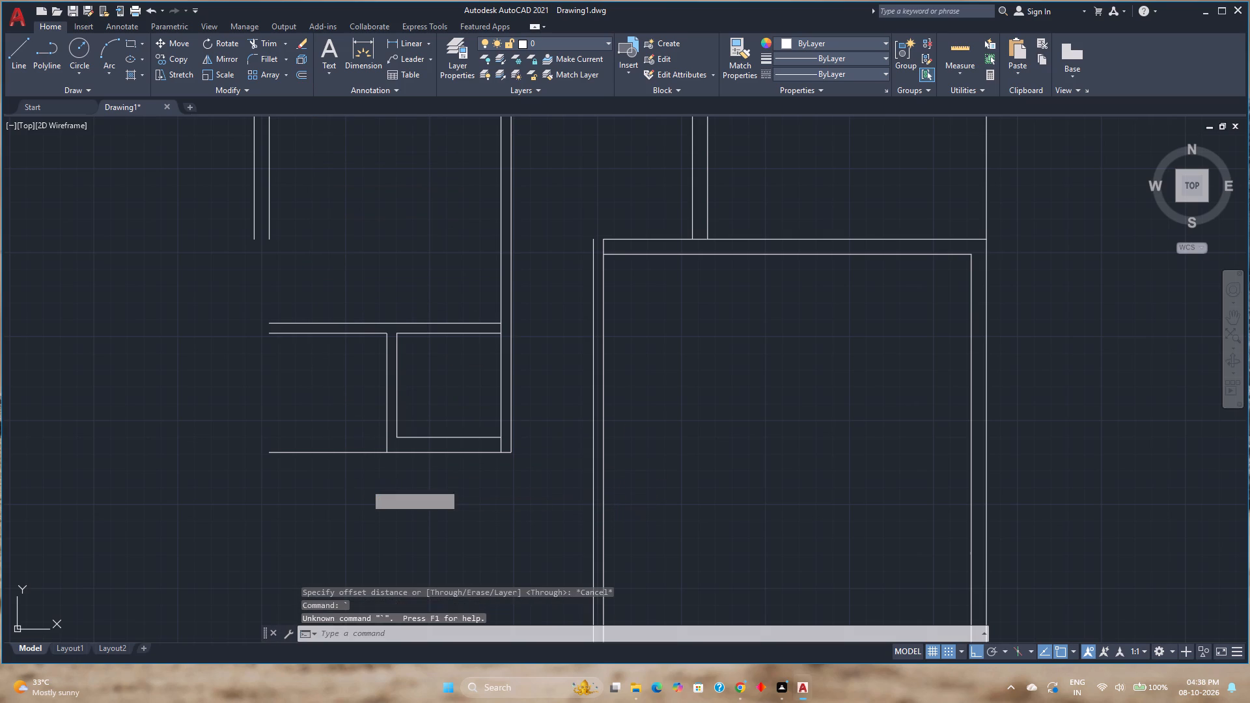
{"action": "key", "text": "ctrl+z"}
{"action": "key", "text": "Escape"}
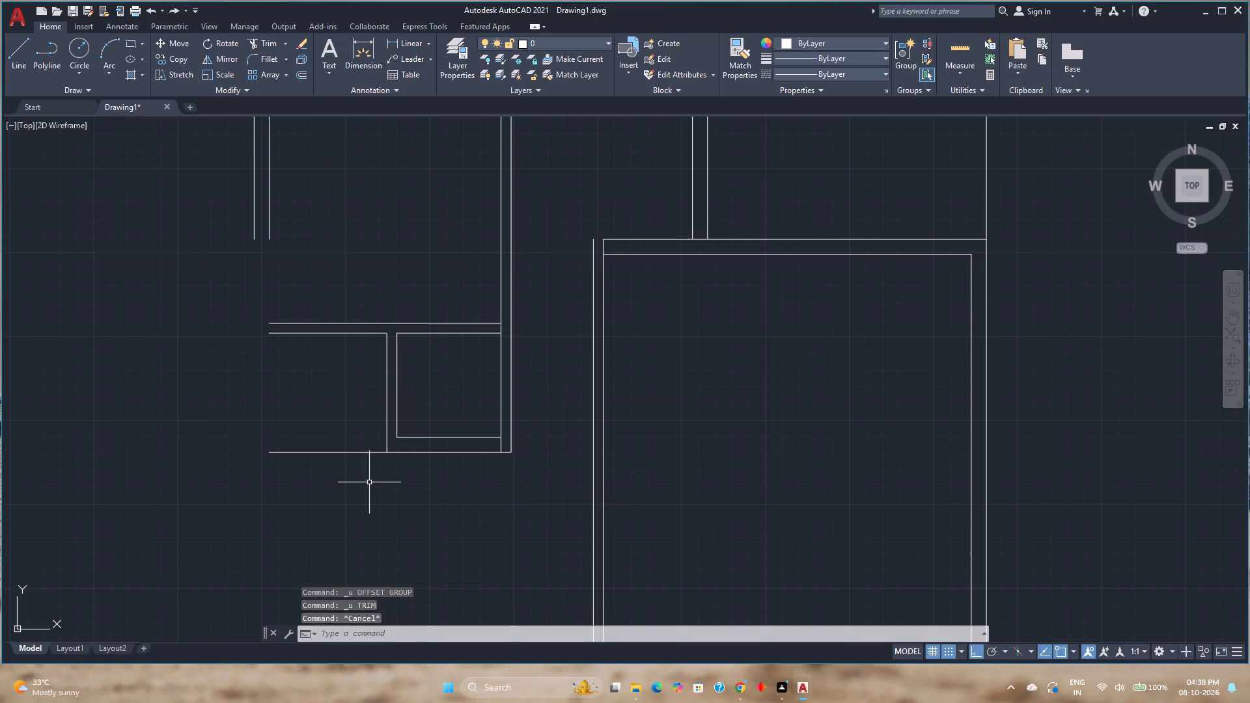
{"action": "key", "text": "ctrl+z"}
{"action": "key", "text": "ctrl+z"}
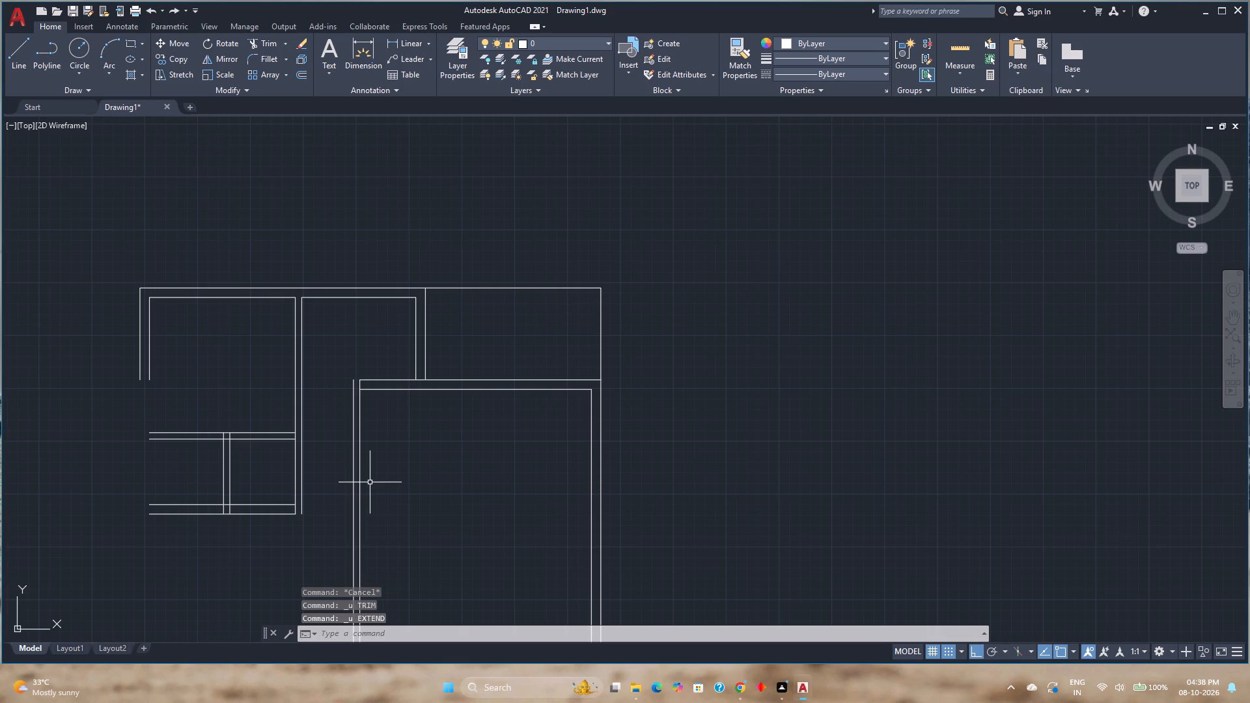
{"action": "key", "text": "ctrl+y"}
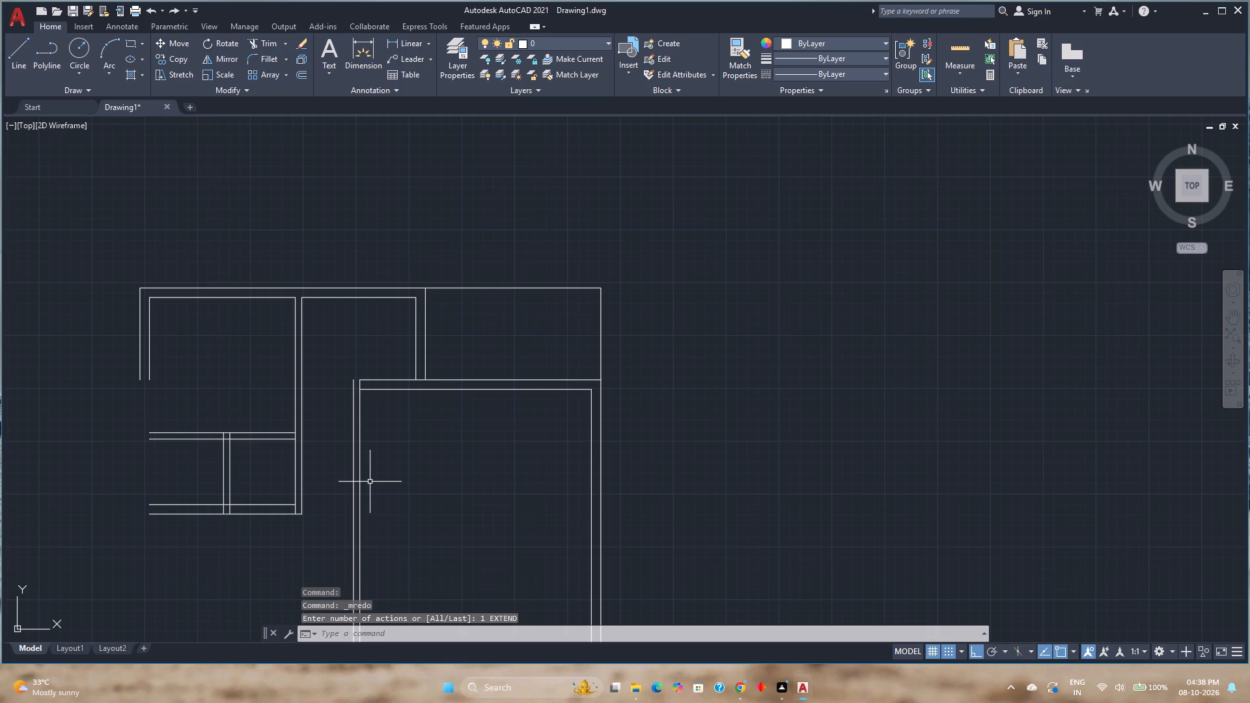
Offset the top line of the 9" horizontal wall 6" downward.
{"action": "scroll", "coordinate": [197, 501], "scroll_direction": "up", "scroll_amount": 4}
{"action": "middle_click_drag", "start_coordinate": [197, 504], "coordinate": [379, 454]}
{"action": "left_click", "coordinate": [301, 77]}
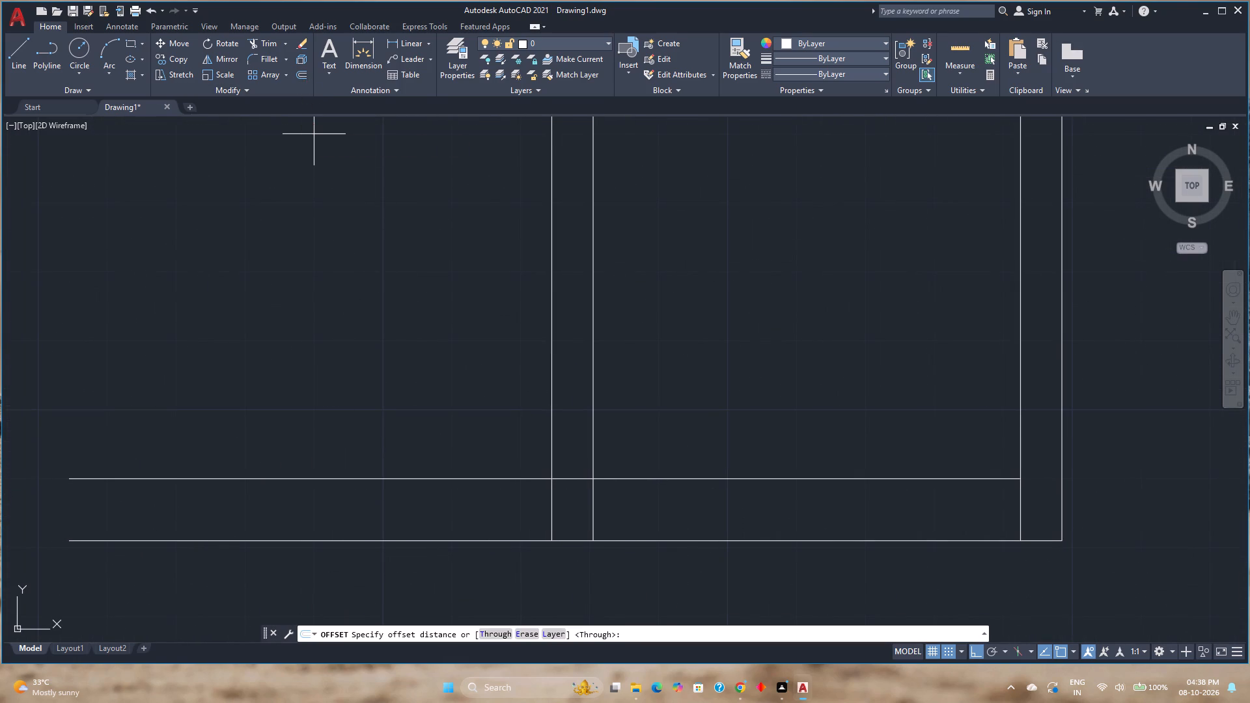
{"action": "key", "text": "6"}
{"action": "key", "text": "Return"}
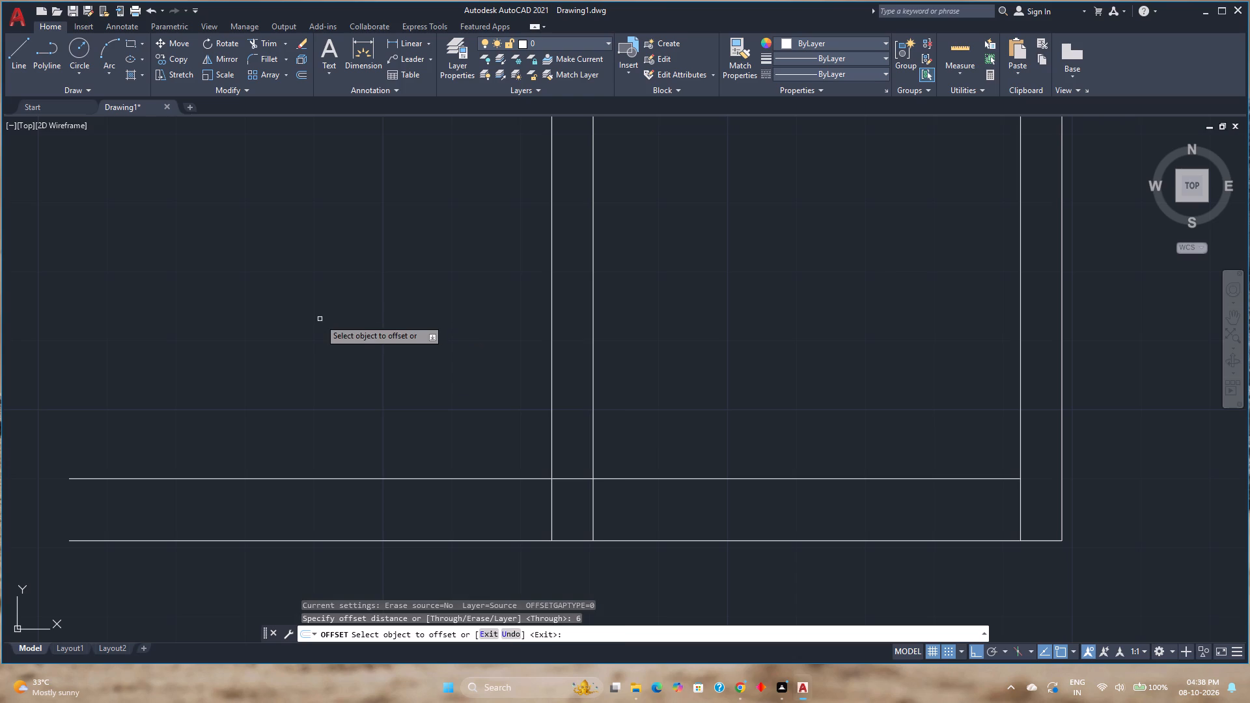
{"action": "left_click", "coordinate": [333, 479]}
{"action": "left_click", "coordinate": [342, 531]}
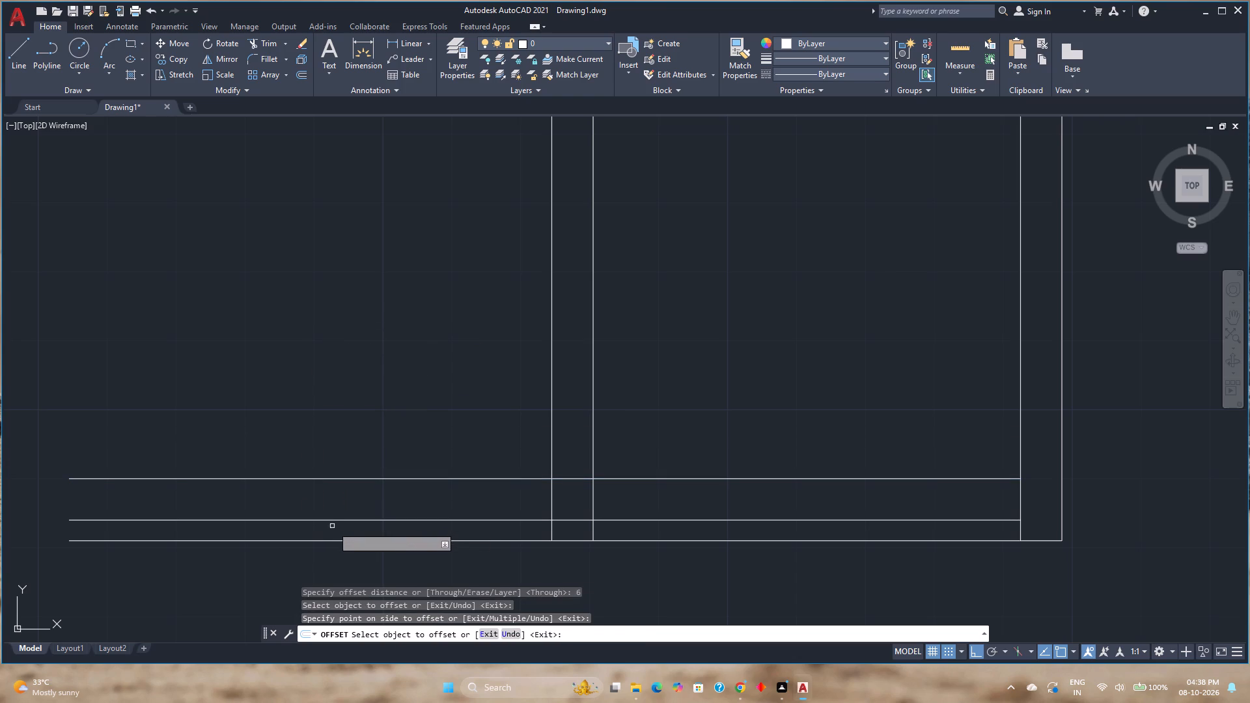
{"action": "key", "text": "Escape"}
Trim the lower wall's lines at the partition, leaving 6" thickness on its left, 9" on its right and no horizontal lines across it.
{"action": "key", "text": "t"}
{"action": "key", "text": "r"}
{"action": "key", "text": "Return"}
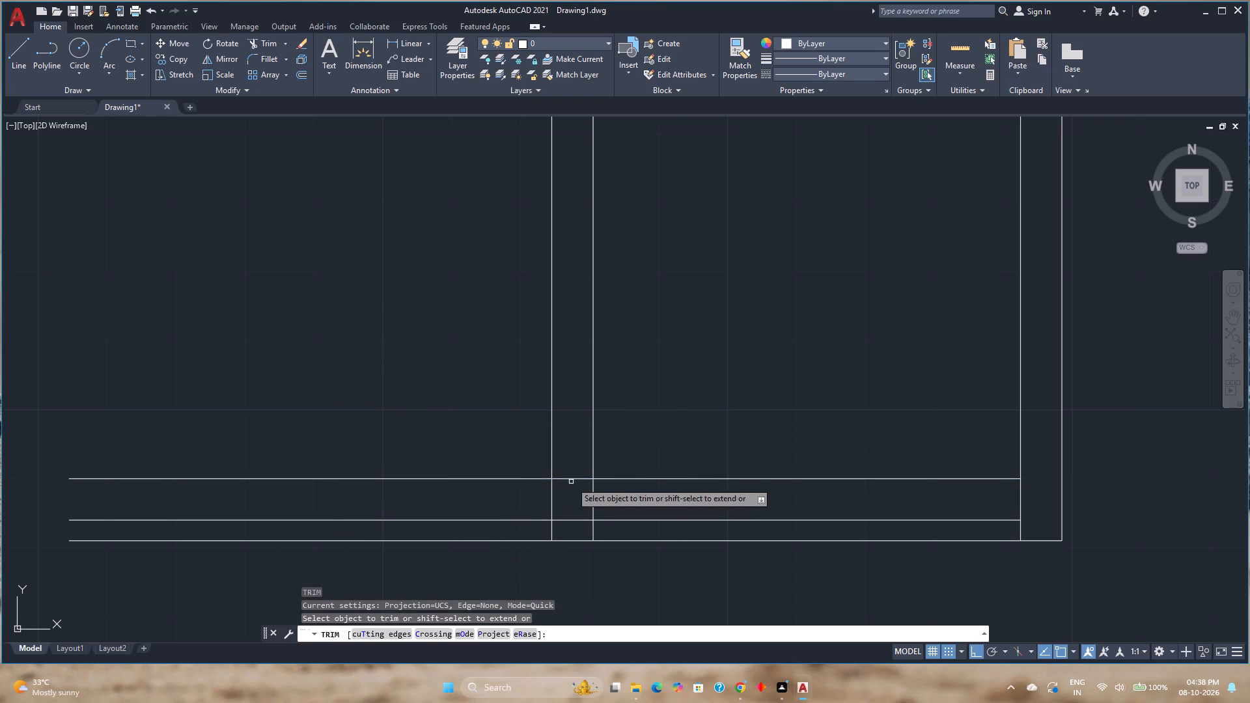
{"action": "left_click", "coordinate": [657, 517]}
{"action": "left_click", "coordinate": [660, 526]}
{"action": "left_click", "coordinate": [577, 469]}
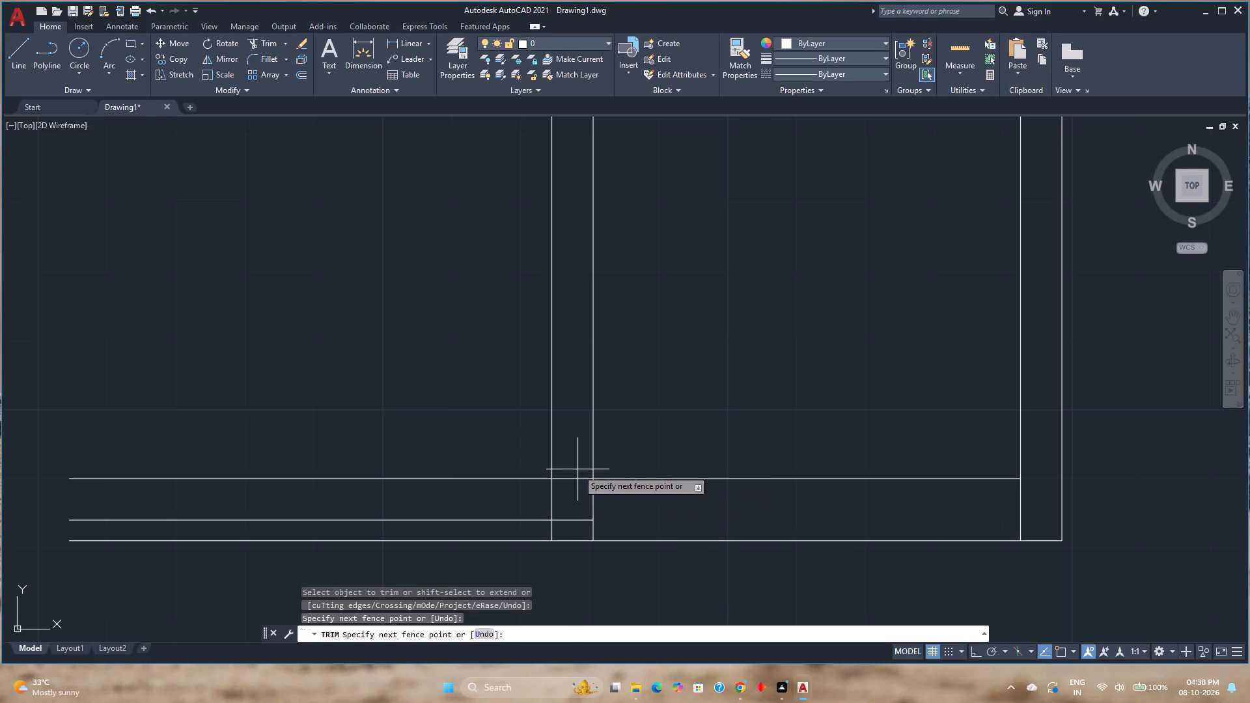
{"action": "left_click", "coordinate": [577, 526]}
{"action": "left_click", "coordinate": [508, 532]}
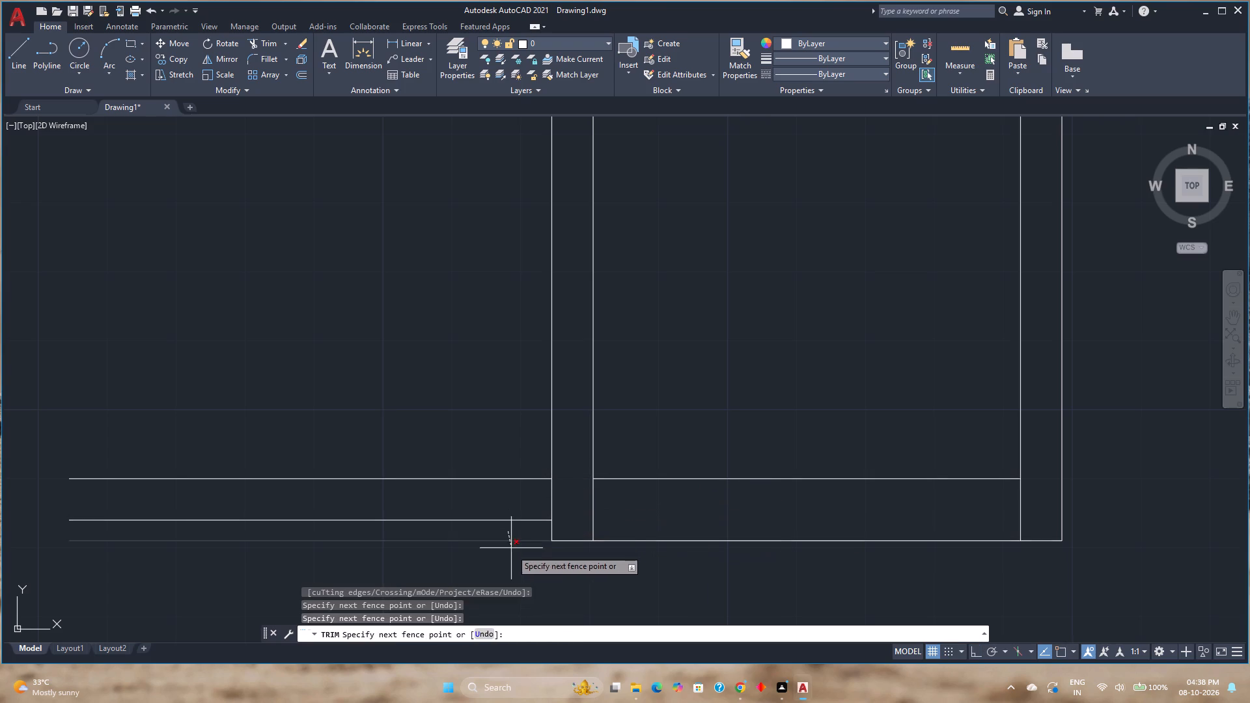
{"action": "left_click", "coordinate": [512, 549]}
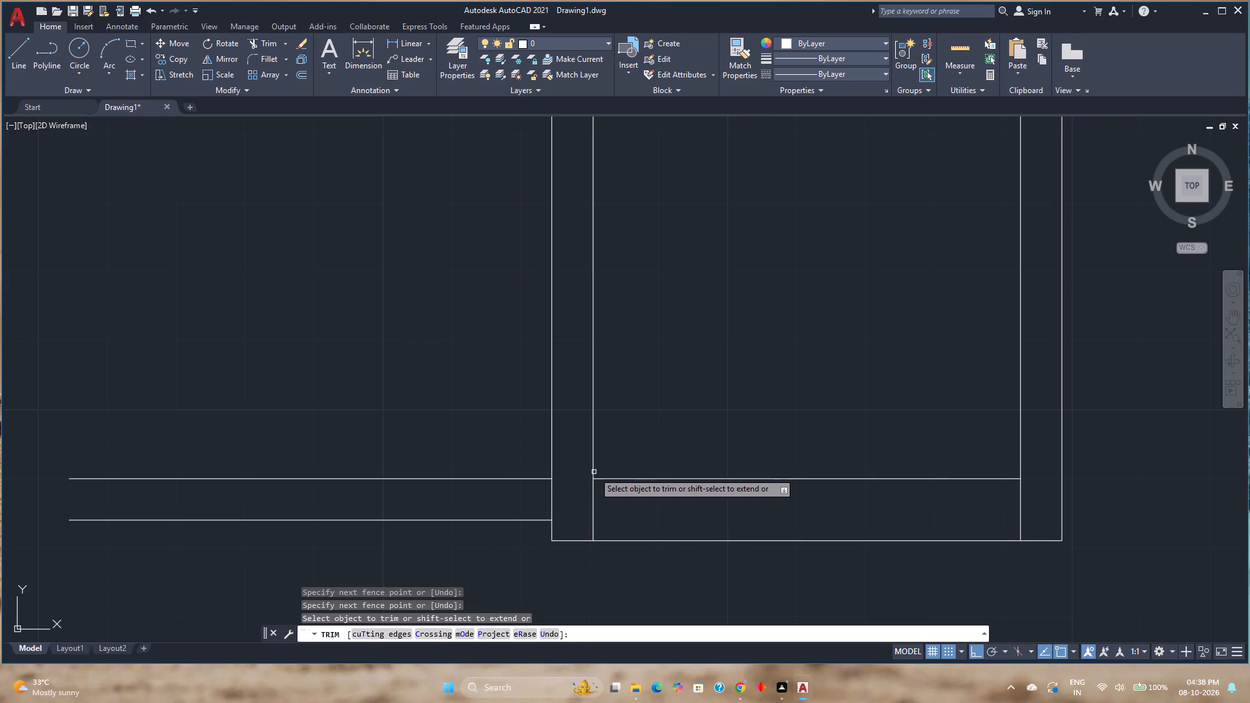
{"action": "left_click", "coordinate": [573, 527]}
{"action": "left_click", "coordinate": [573, 549]}
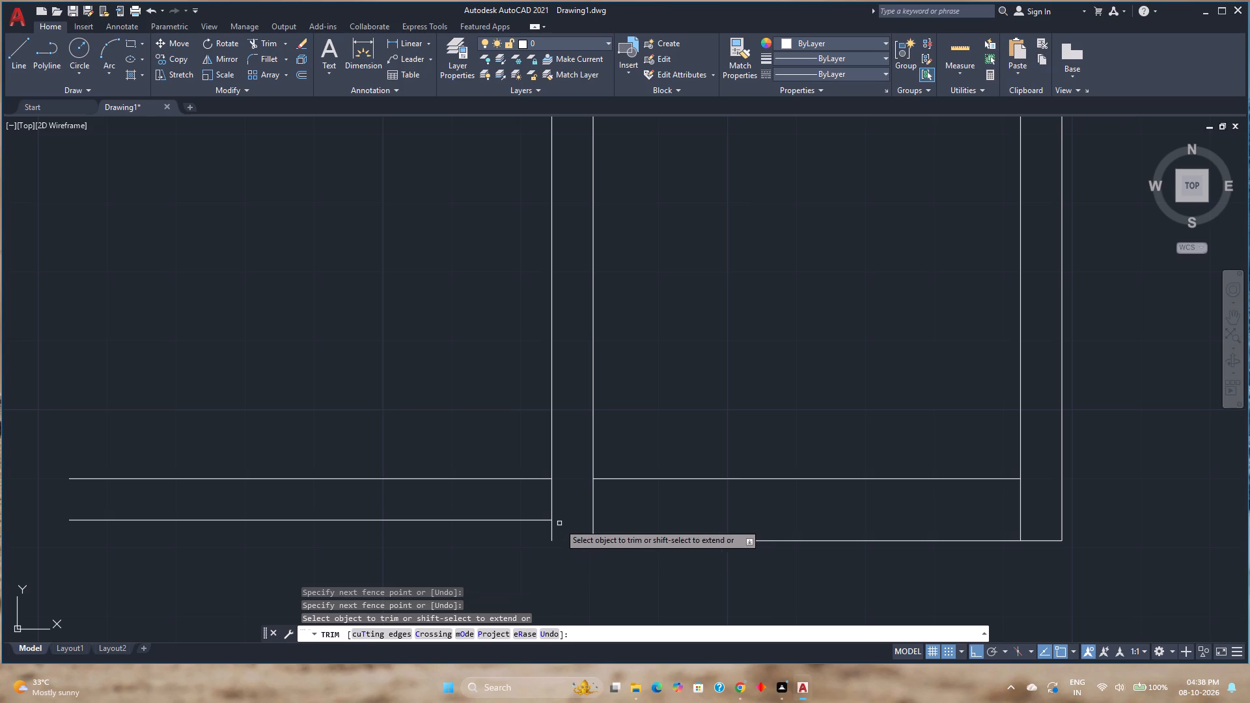
{"action": "key", "text": "Escape"}
Offset the top line of the lower 6" wall left of the partition 2'11" upward.
{"action": "scroll", "coordinate": [475, 329], "scroll_direction": "down", "scroll_amount": 1}
{"action": "middle_click_drag", "start_coordinate": [475, 329], "coordinate": [475, 331]}
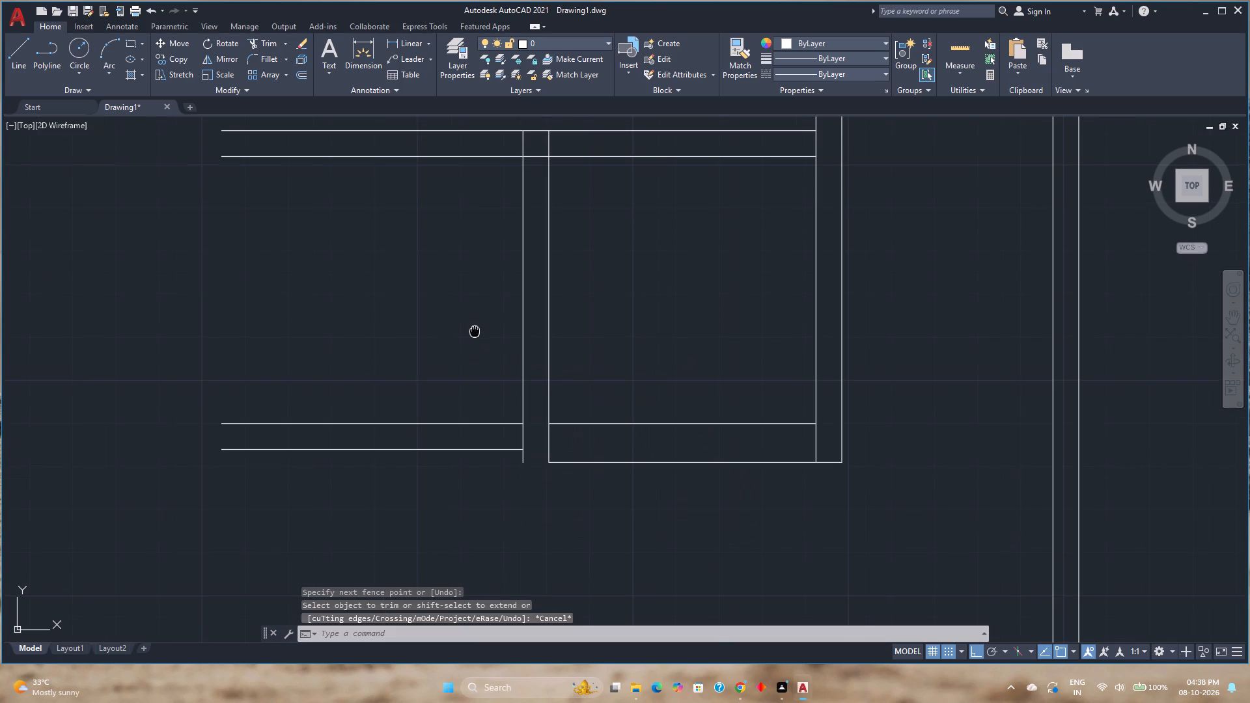
{"action": "middle_click_drag", "start_coordinate": [475, 331], "coordinate": [480, 432]}
{"action": "scroll", "coordinate": [480, 432], "scroll_direction": "down", "scroll_amount": 2}
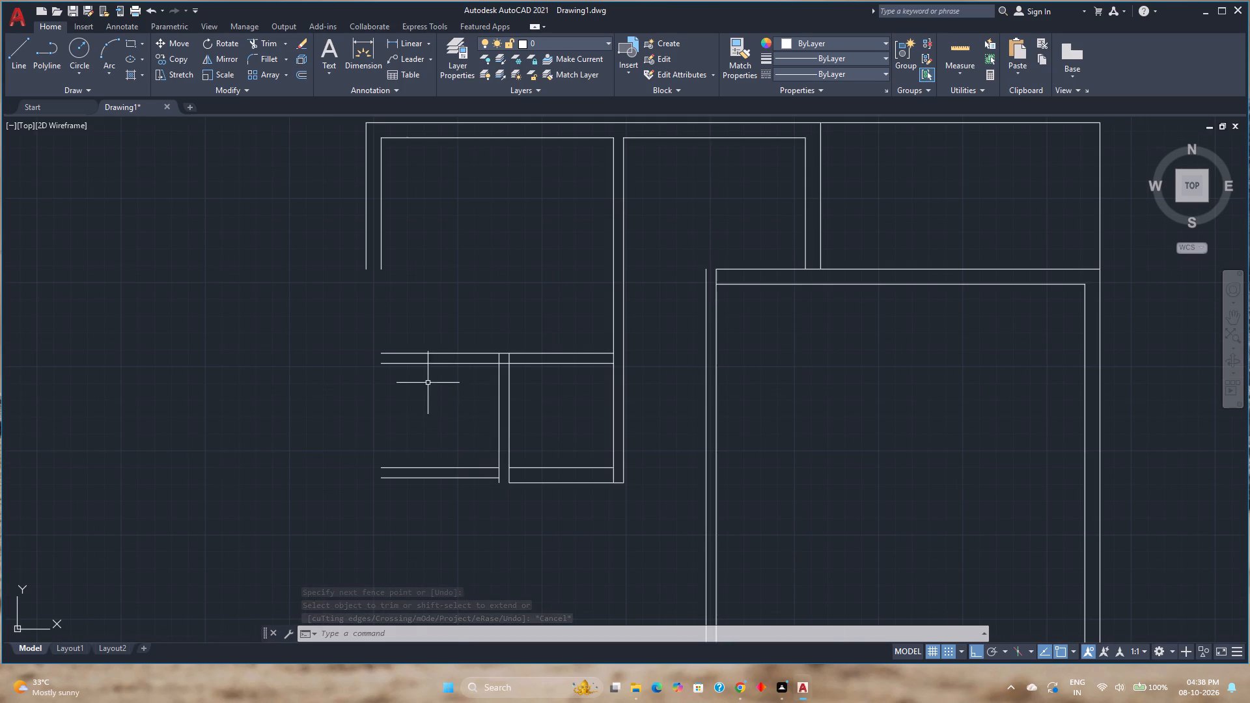
{"action": "left_click", "coordinate": [301, 75]}
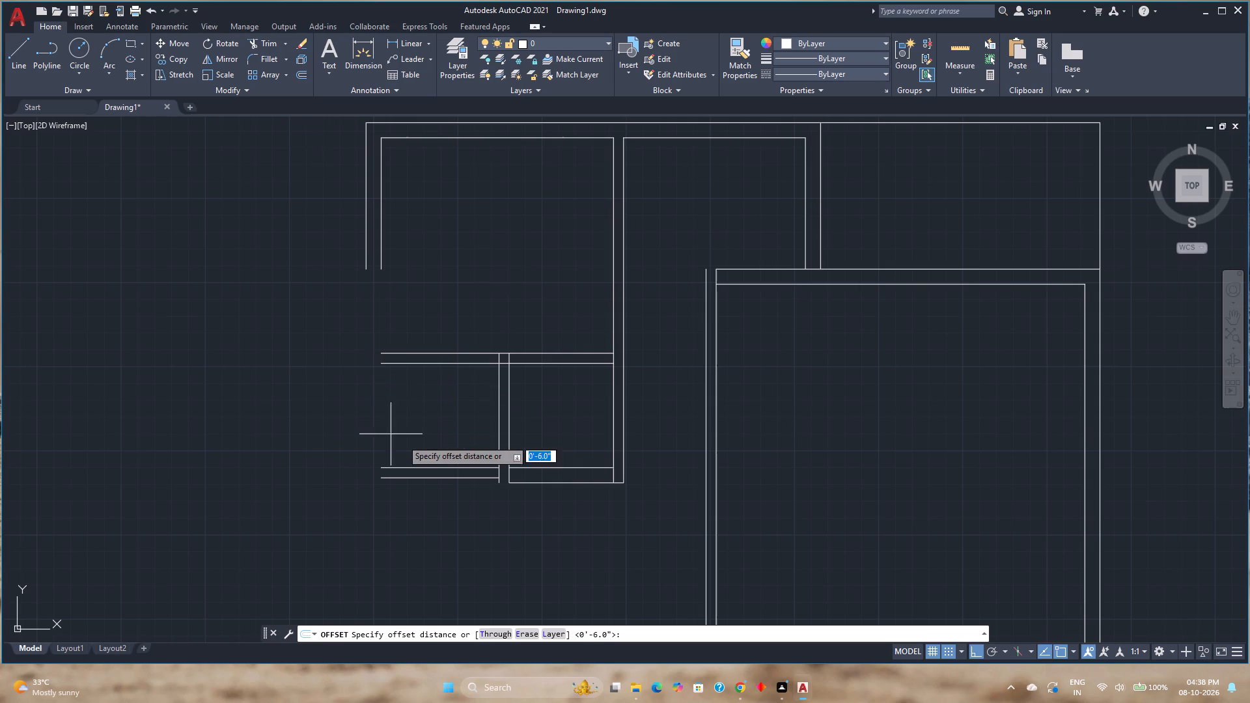
{"action": "type", "text": "2'11"}
{"action": "key", "text": "Return"}
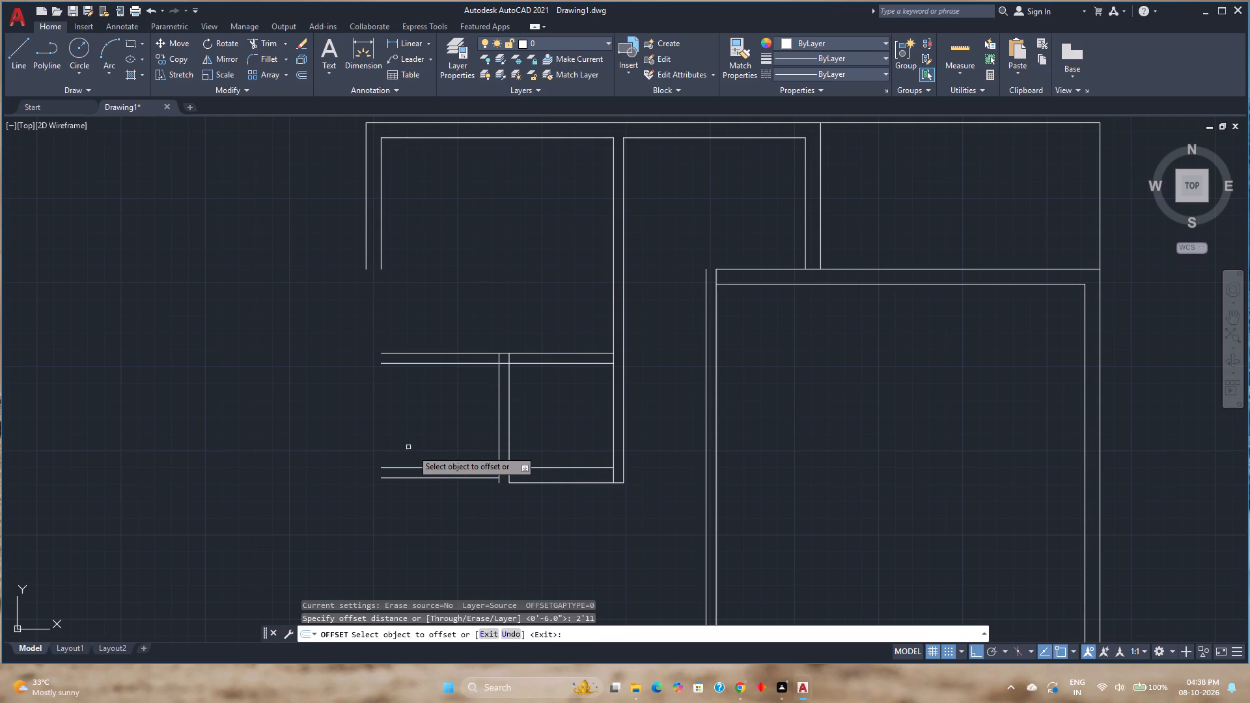
{"action": "left_click", "coordinate": [421, 469]}
{"action": "left_click", "coordinate": [413, 416]}
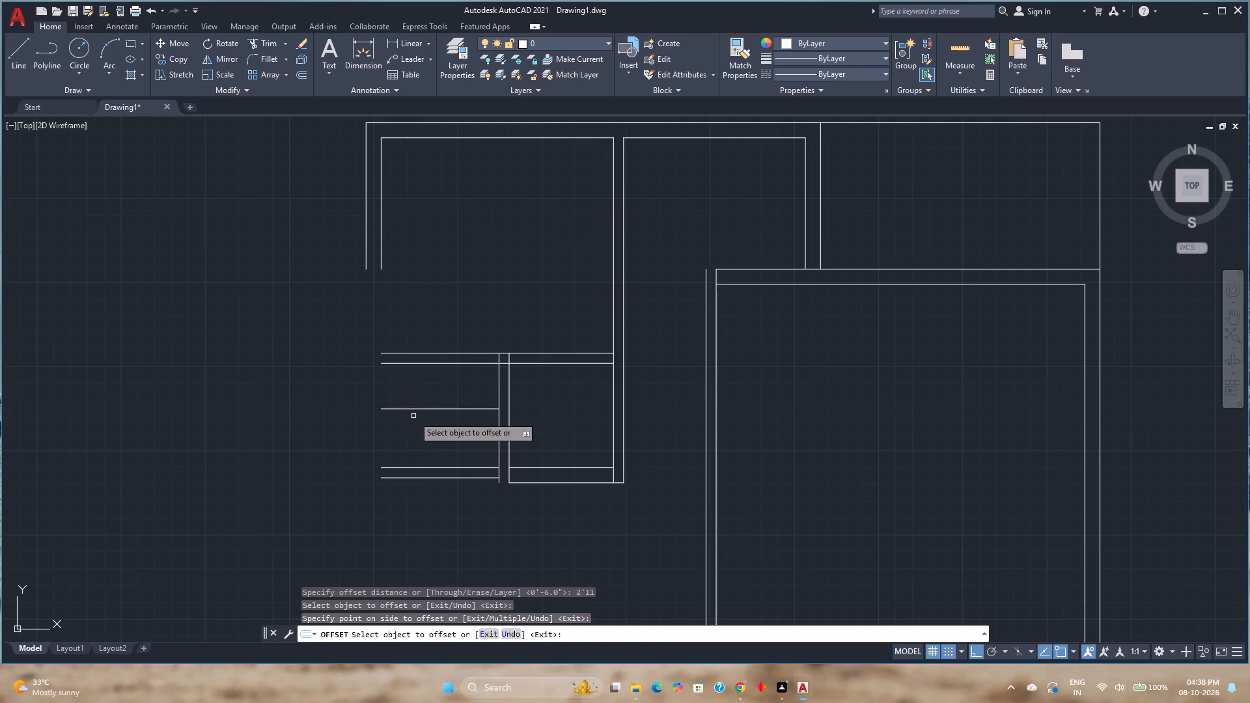
Offset the new horizontal line 6" upward to form the middle wall left of the partition.
{"action": "left_click", "coordinate": [444, 409]}
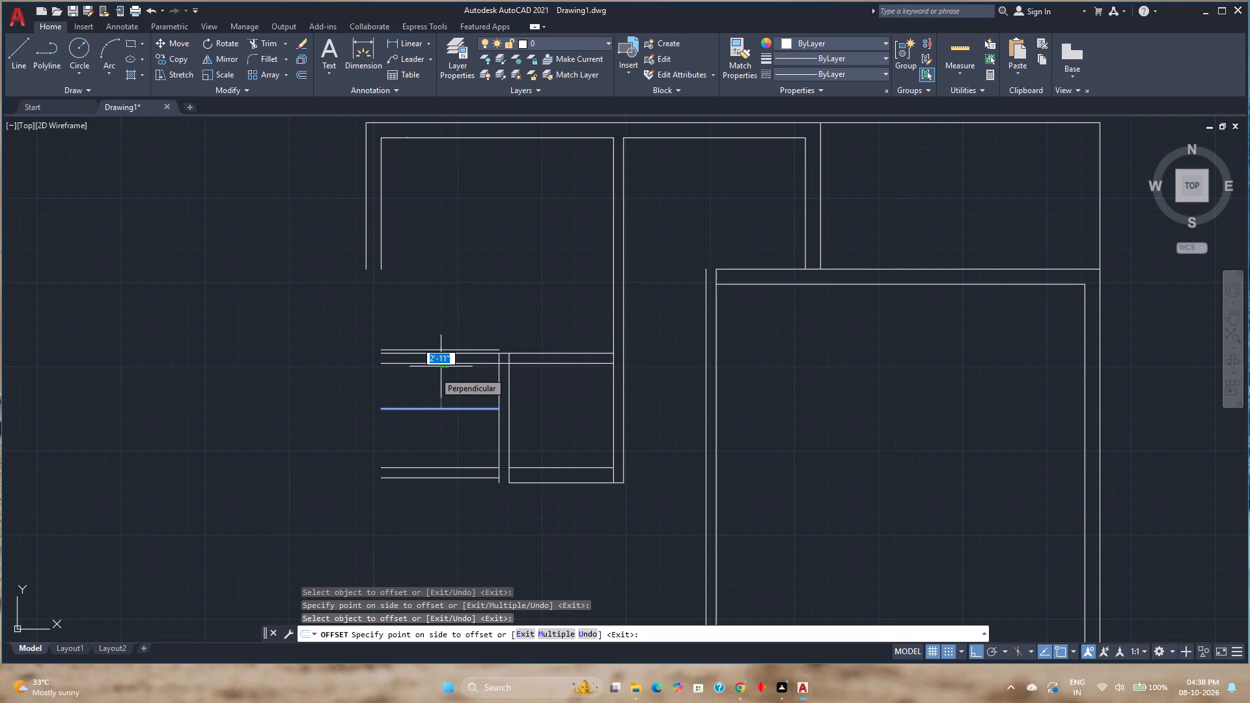
{"action": "key", "text": "6"}
{"action": "key", "text": "Return"}
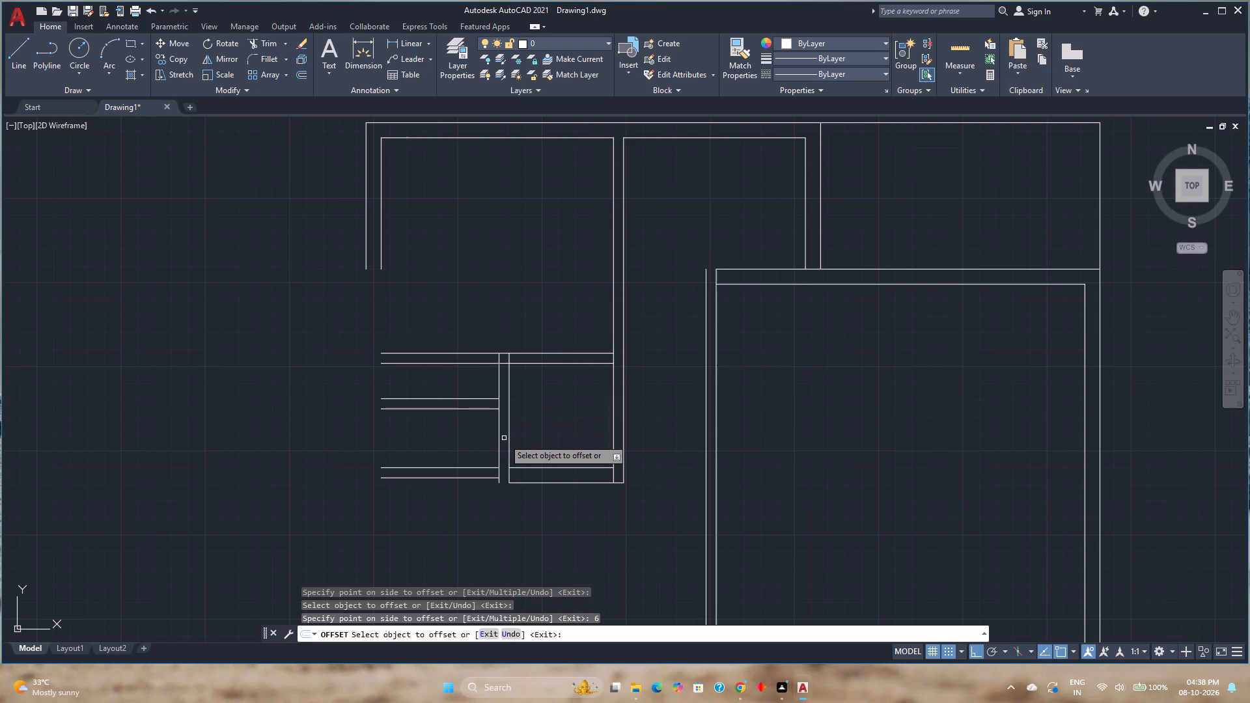
{"action": "key", "text": "Escape"}
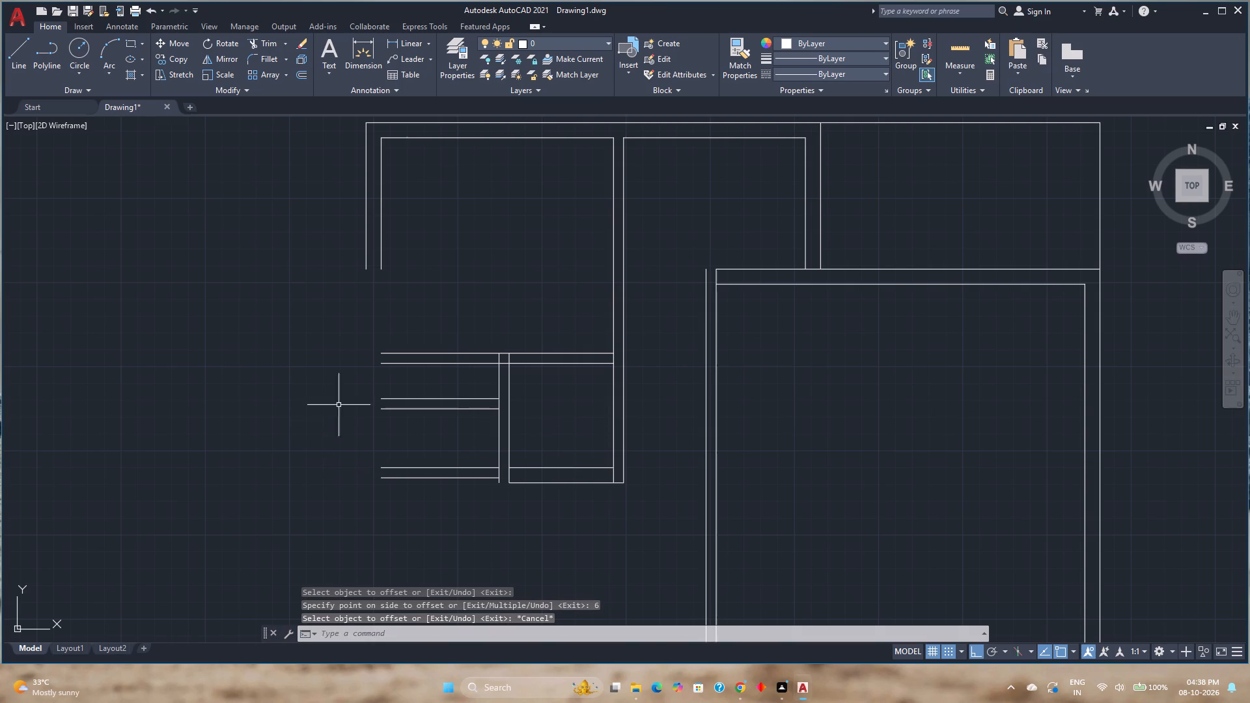
Stretch the lower ends of both outer left wall lines straight down to just past the bottom line of the lower 6" wall.
{"action": "scroll", "coordinate": [370, 364], "scroll_direction": "down", "scroll_amount": 3}
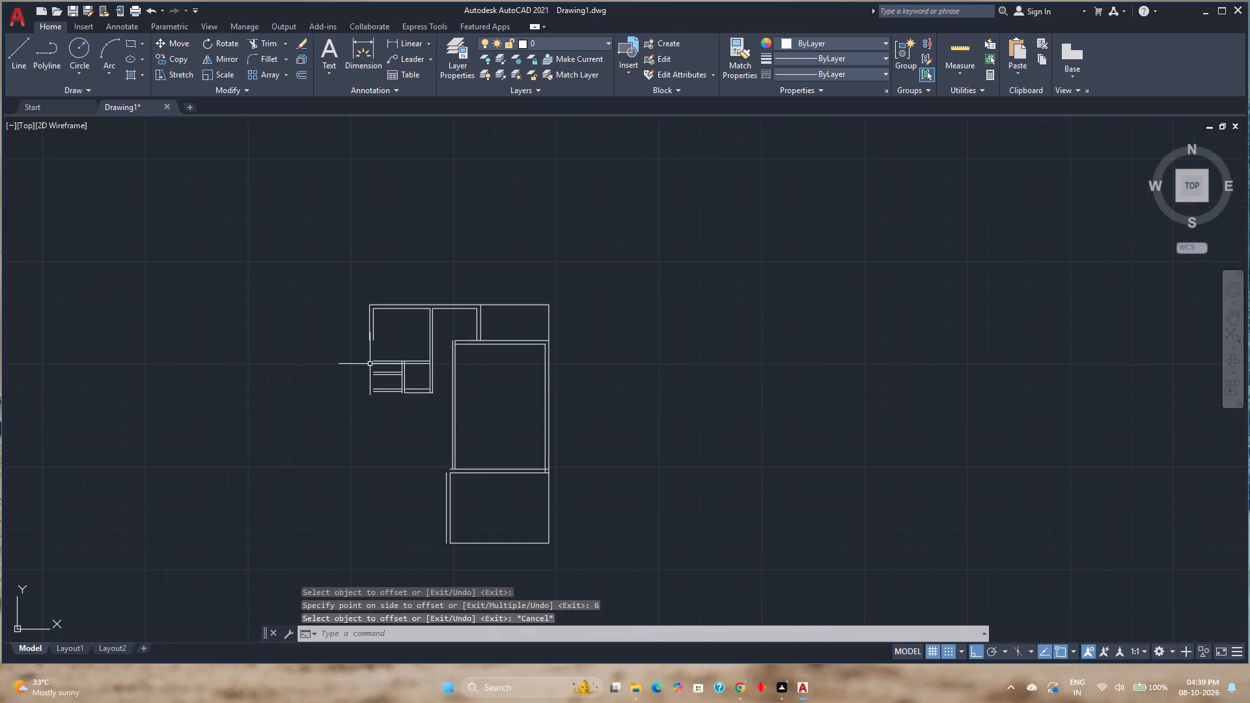
{"action": "scroll", "coordinate": [385, 400], "scroll_direction": "up", "scroll_amount": 3}
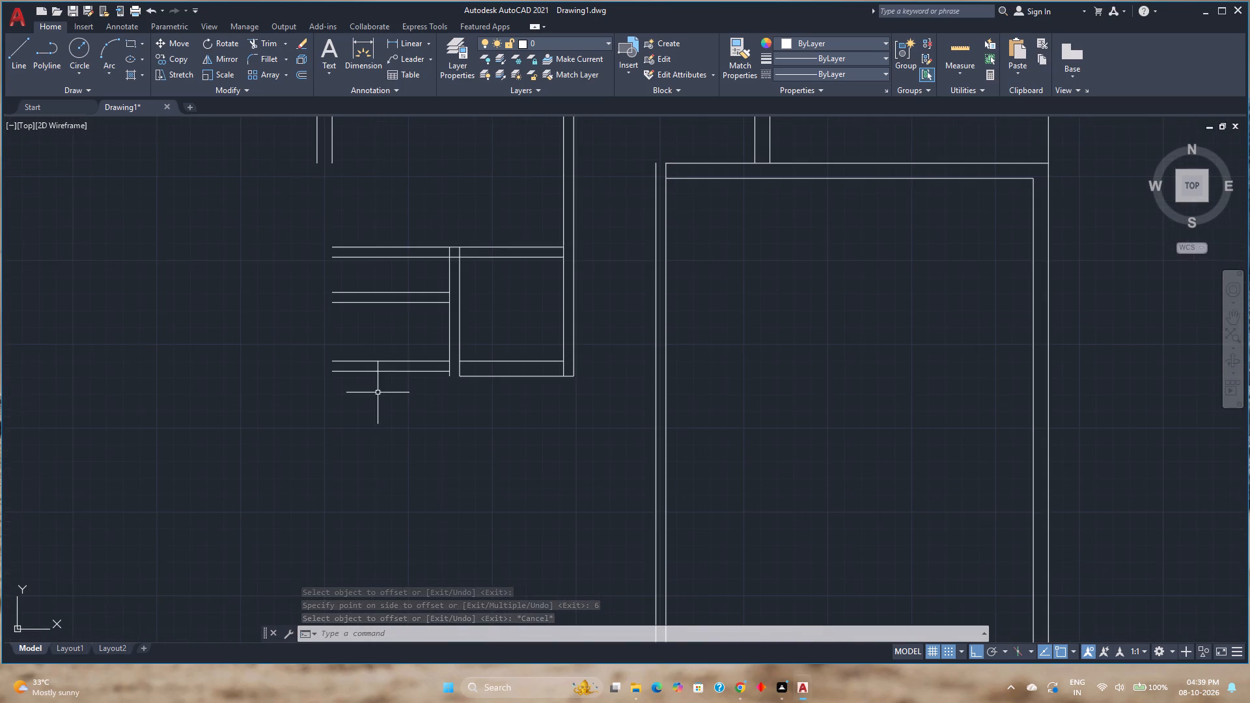
{"action": "middle_click_drag", "start_coordinate": [378, 393], "coordinate": [471, 477]}
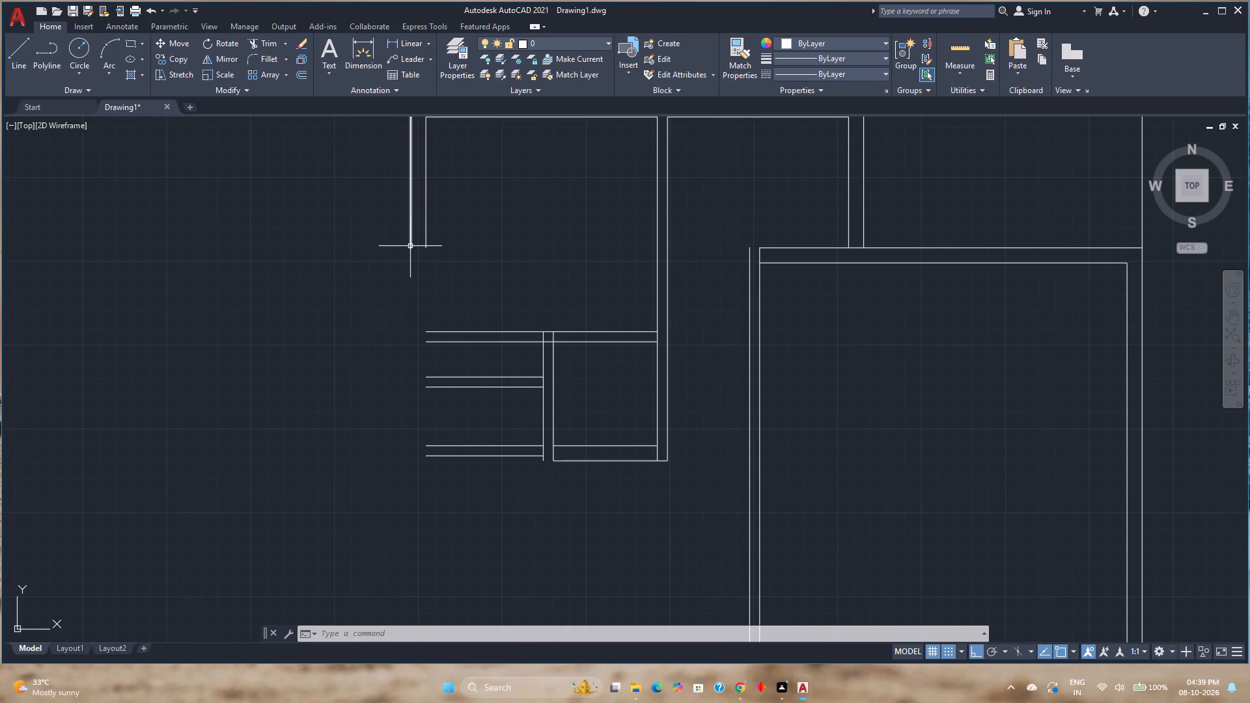
{"action": "left_click", "coordinate": [411, 245]}
{"action": "left_click", "coordinate": [411, 246]}
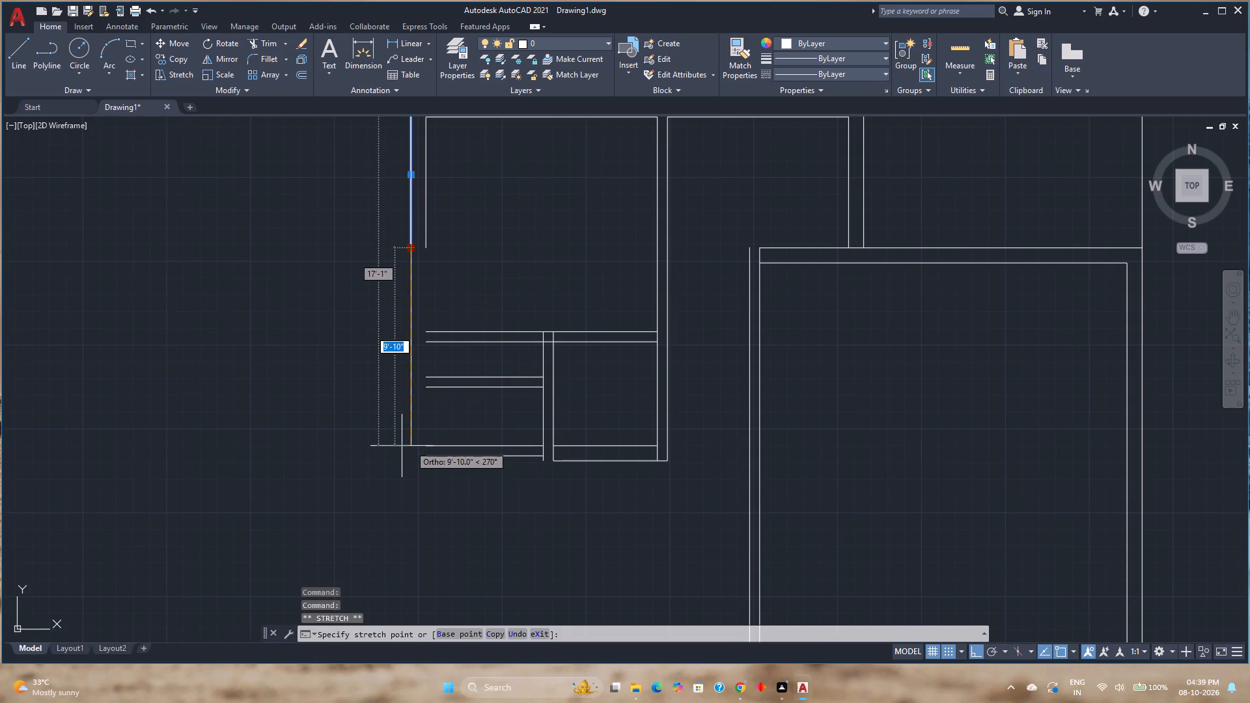
{"action": "left_click", "coordinate": [417, 460]}
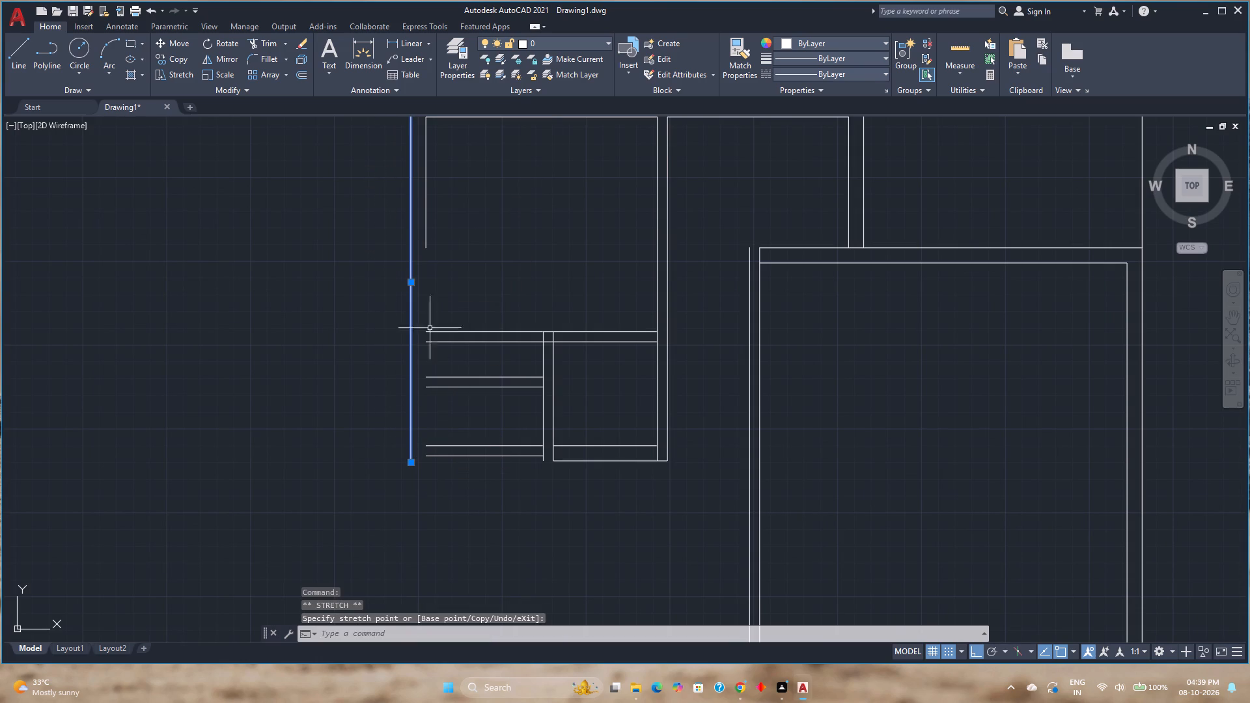
{"action": "left_click", "coordinate": [427, 248]}
{"action": "left_click", "coordinate": [427, 248]}
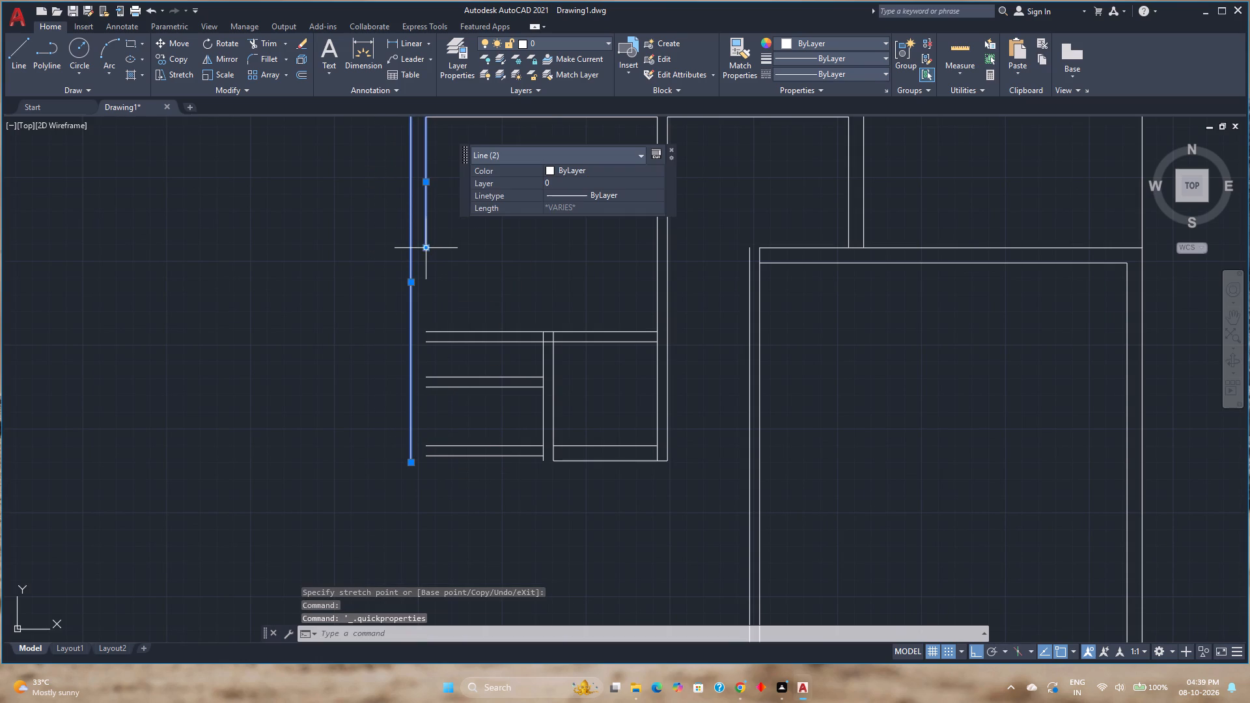
{"action": "key", "text": "Escape"}
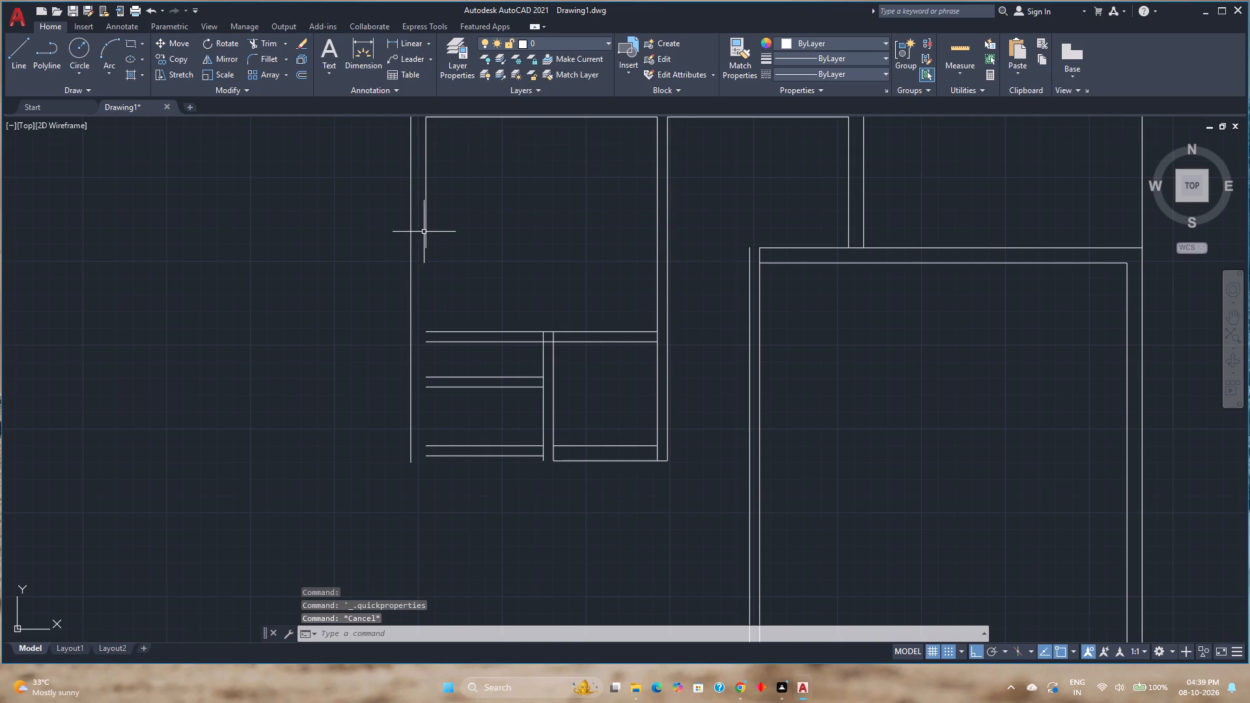
{"action": "left_click", "coordinate": [426, 230]}
{"action": "left_click", "coordinate": [425, 250]}
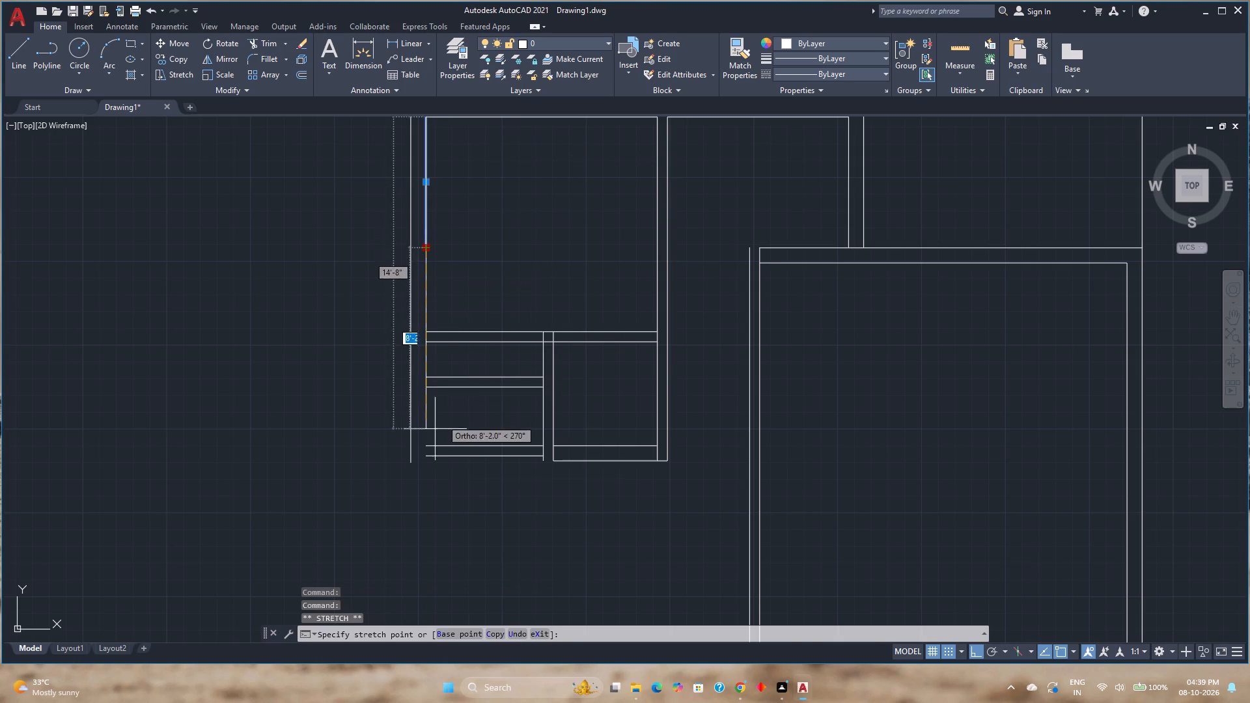
{"action": "scroll", "coordinate": [423, 451], "scroll_direction": "down", "scroll_amount": 1}
{"action": "left_click", "coordinate": [423, 456]}
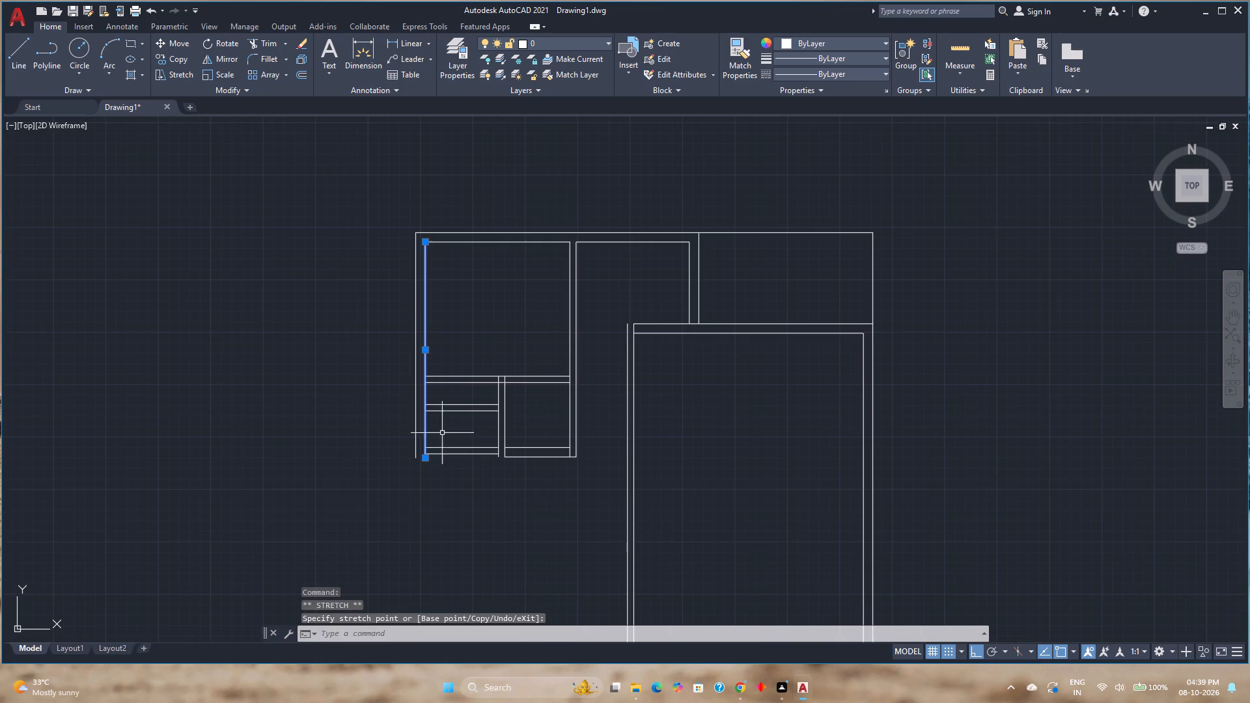
{"action": "key", "text": "Escape"}
Extend both lines of the lower, middle and upper horizontal walls leftward to the outer line of the left wall.
{"action": "scroll", "coordinate": [437, 460], "scroll_direction": "up", "scroll_amount": 2}
{"action": "left_click", "coordinate": [427, 447]}
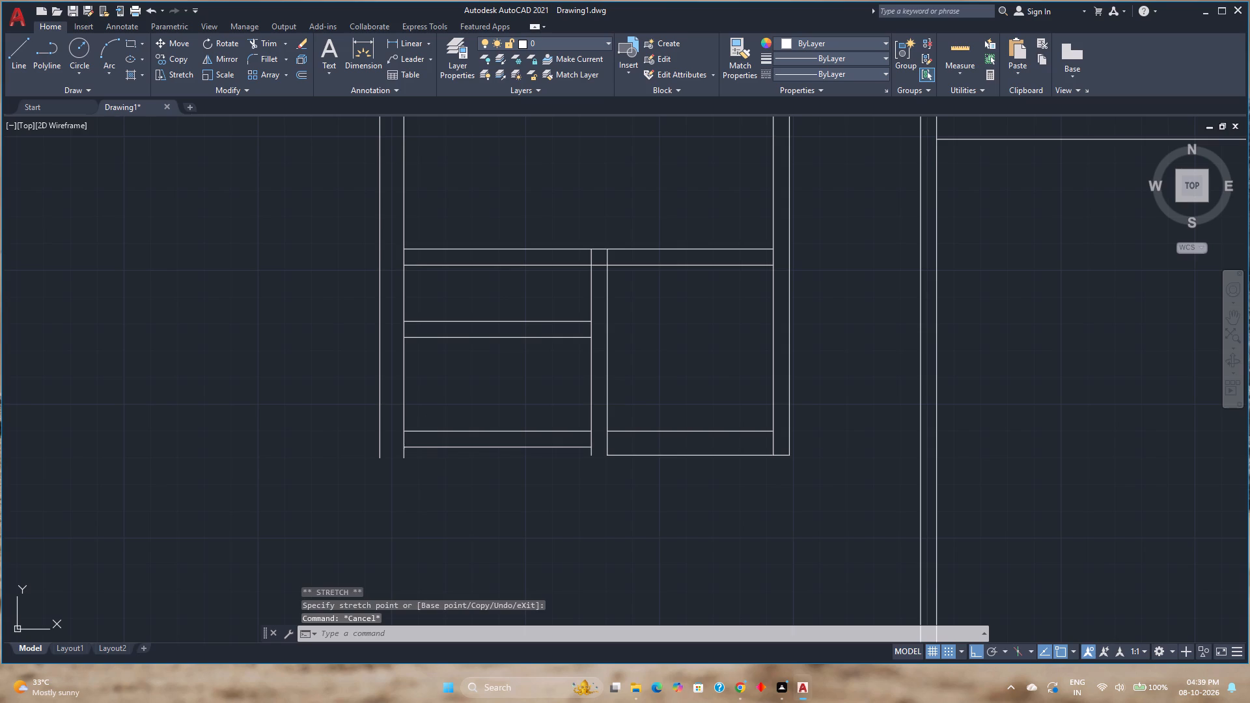
{"action": "key", "text": "Escape"}
{"action": "type", "text": "ex"}
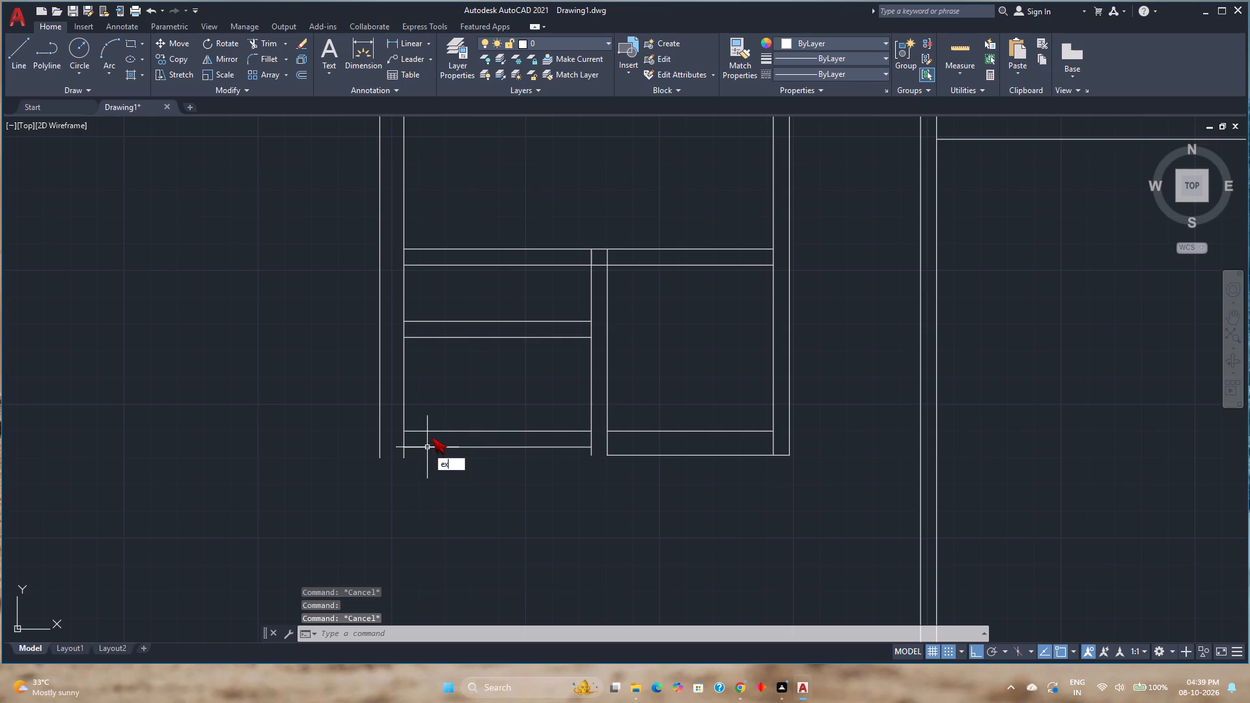
{"action": "key", "text": "Return"}
{"action": "left_click", "coordinate": [428, 448]}
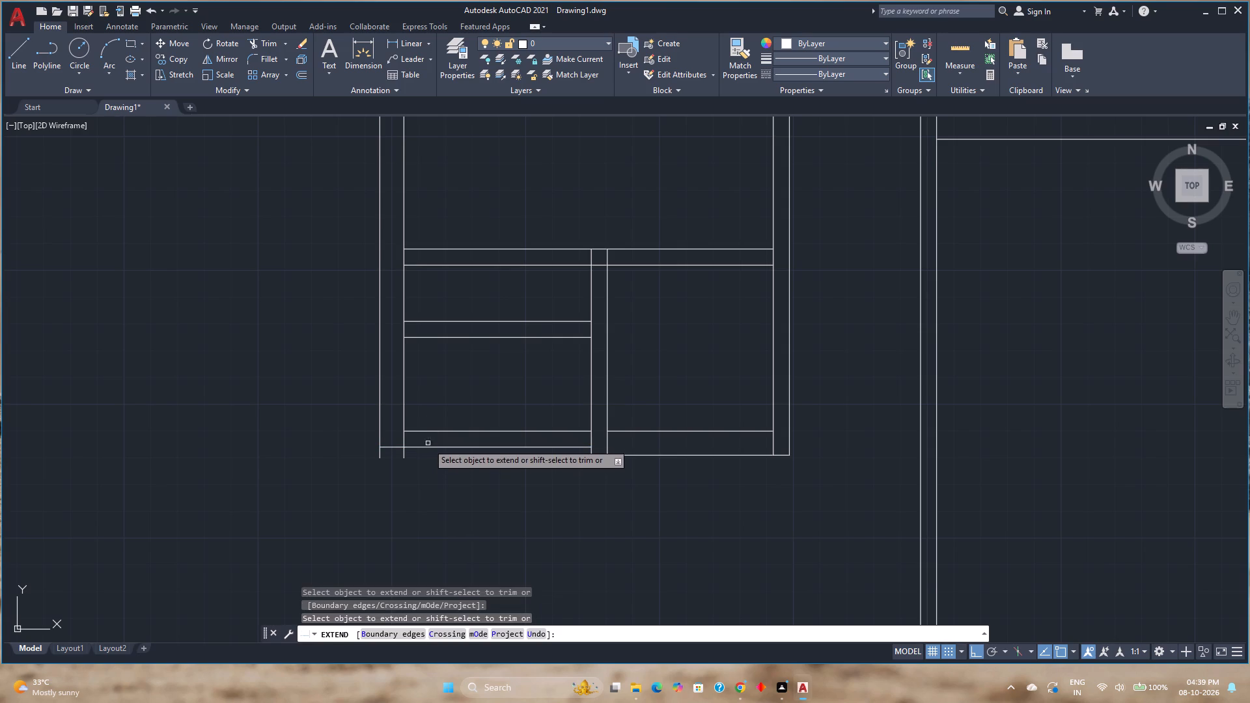
{"action": "left_click", "coordinate": [426, 432]}
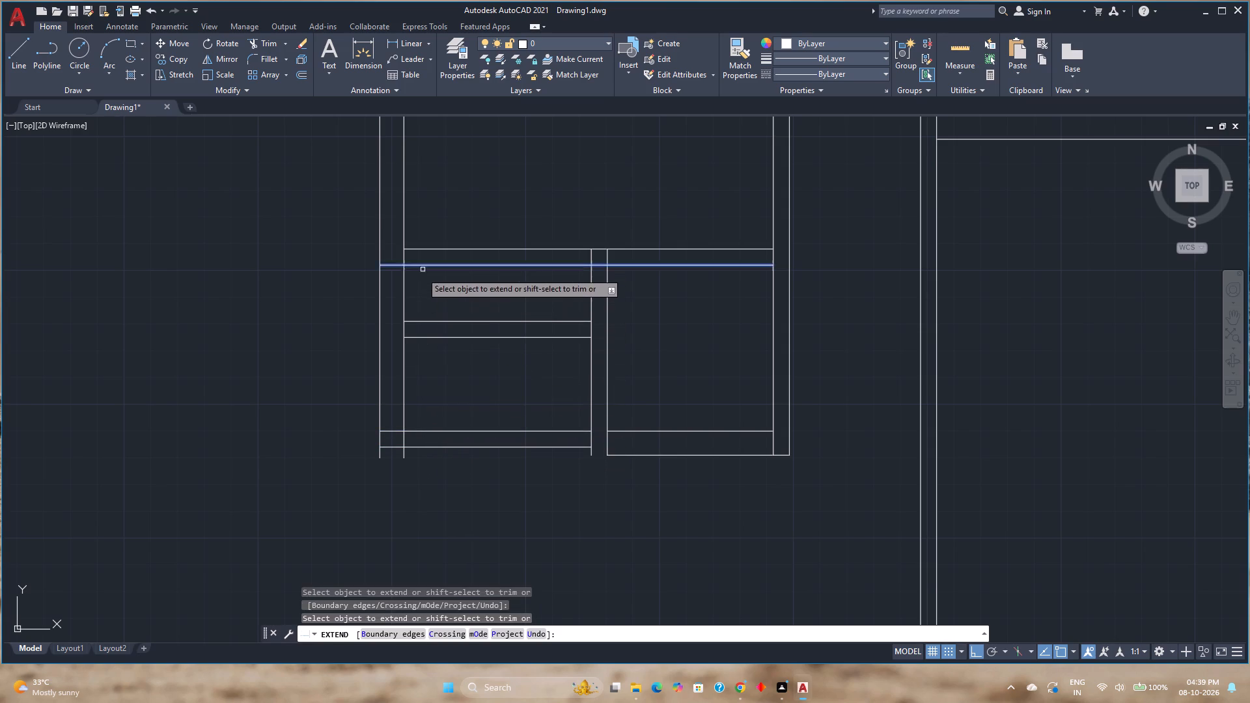
{"action": "left_click", "coordinate": [432, 230]}
{"action": "left_click", "coordinate": [424, 359]}
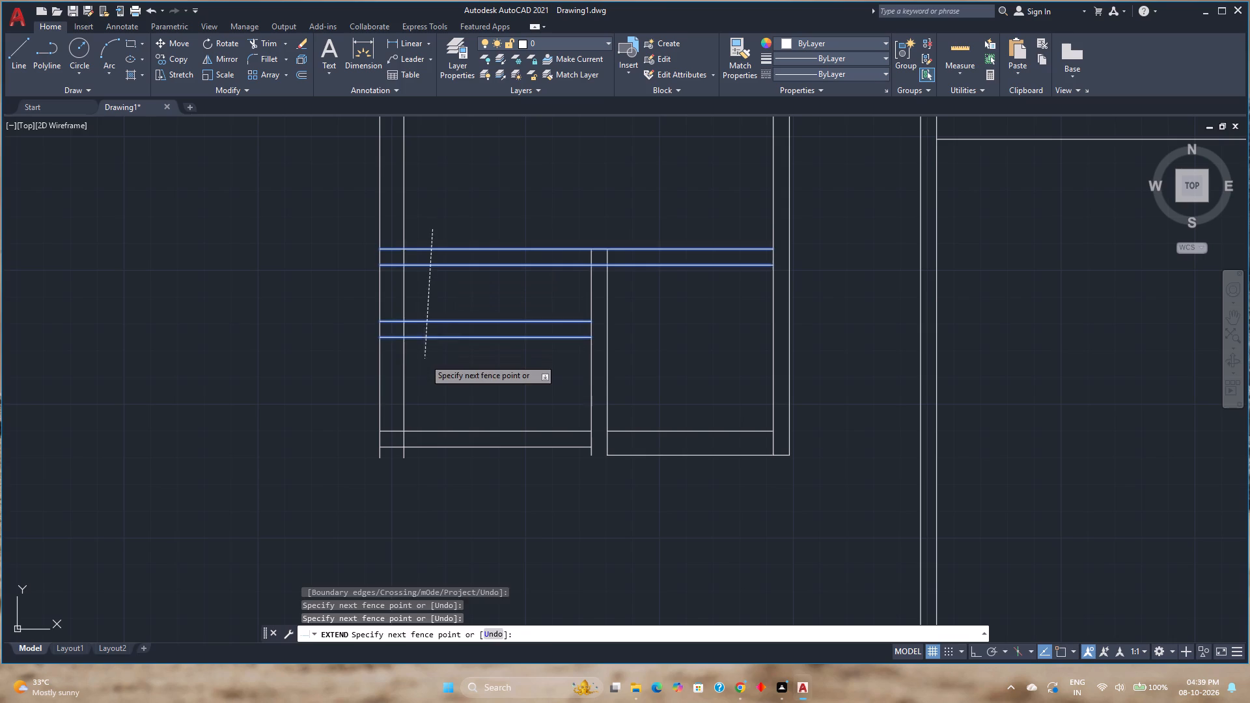
{"action": "key", "text": "t"}
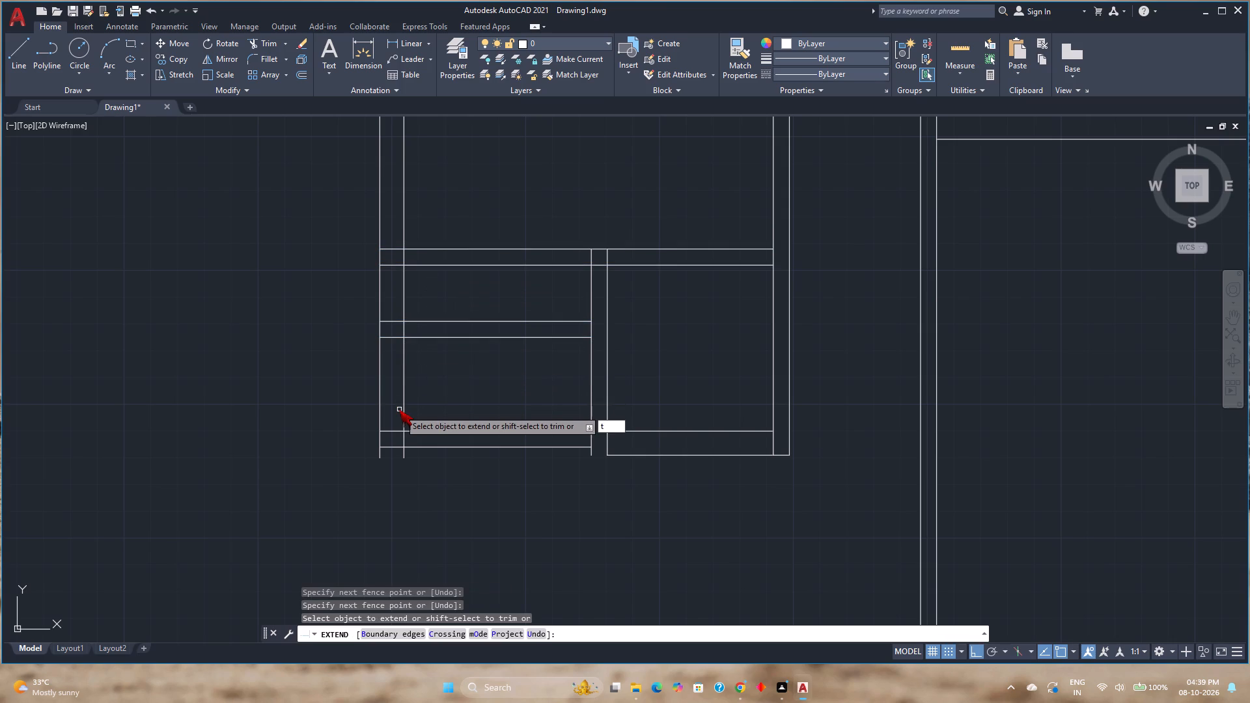
{"action": "key", "text": "Escape"}
Trim the ends of the two left wall lines that overhang below the bottom line of the lower wall.
{"action": "type", "text": "tr"}
{"action": "key", "text": "Return"}
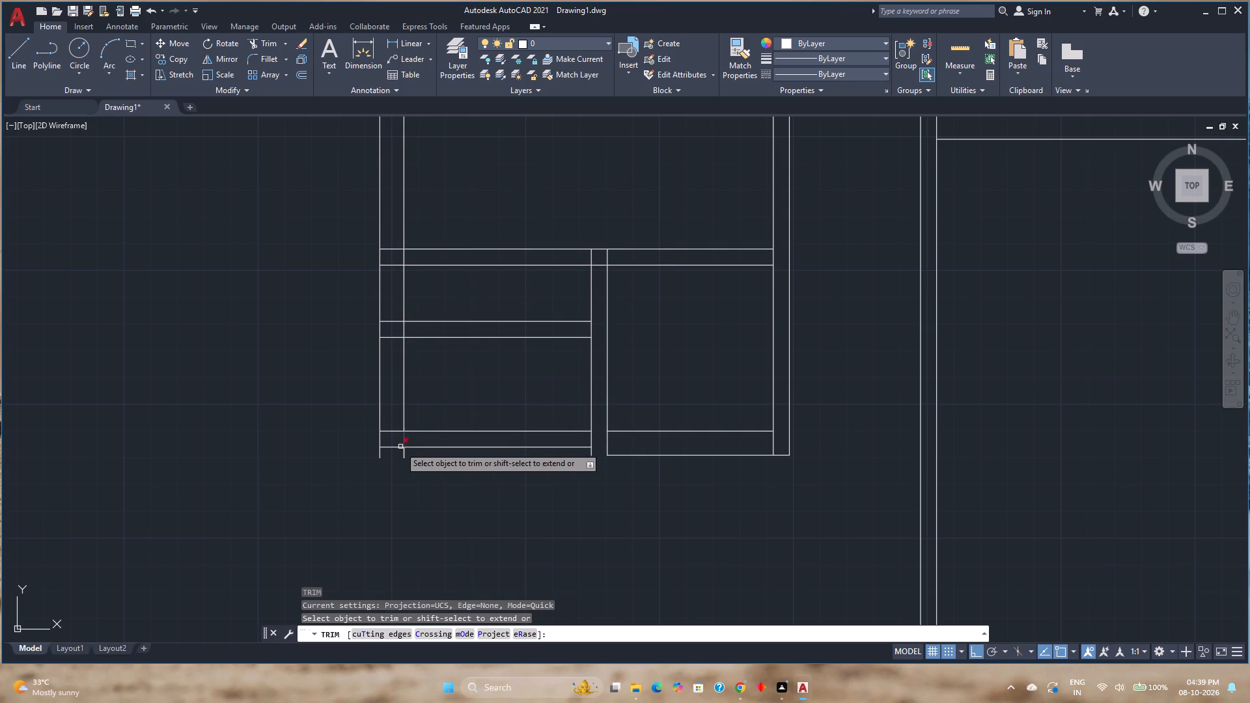
{"action": "scroll", "coordinate": [386, 459], "scroll_direction": "up", "scroll_amount": 4}
{"action": "left_click", "coordinate": [305, 434]}
{"action": "left_click", "coordinate": [512, 434]}
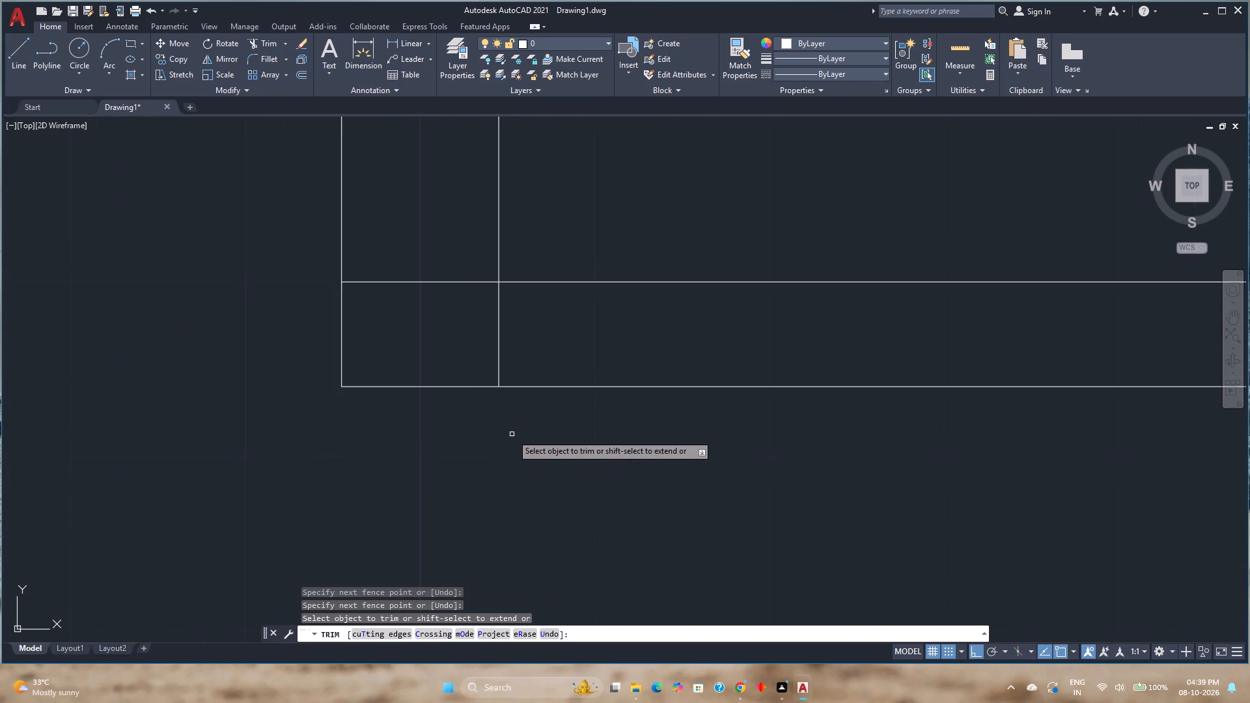
{"action": "scroll", "coordinate": [512, 434], "scroll_direction": "down", "scroll_amount": 6}
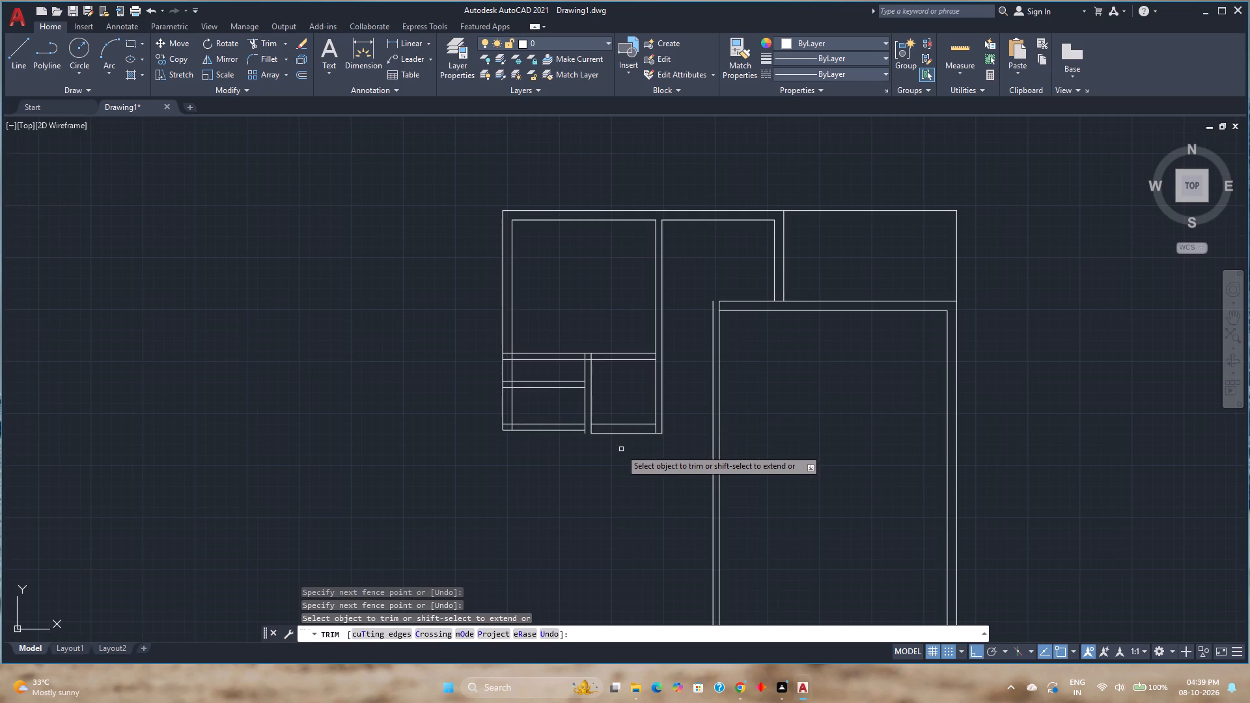
{"action": "scroll", "coordinate": [611, 450], "scroll_direction": "up", "scroll_amount": 3}
{"action": "key", "text": "Escape"}
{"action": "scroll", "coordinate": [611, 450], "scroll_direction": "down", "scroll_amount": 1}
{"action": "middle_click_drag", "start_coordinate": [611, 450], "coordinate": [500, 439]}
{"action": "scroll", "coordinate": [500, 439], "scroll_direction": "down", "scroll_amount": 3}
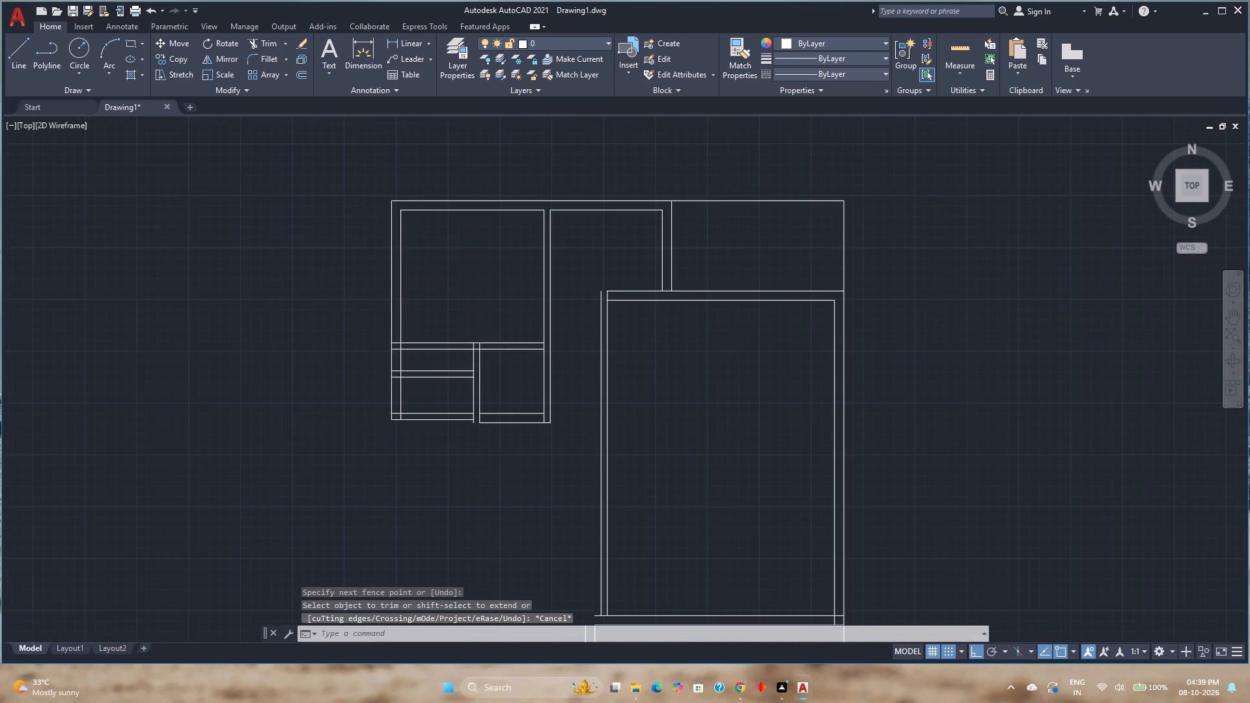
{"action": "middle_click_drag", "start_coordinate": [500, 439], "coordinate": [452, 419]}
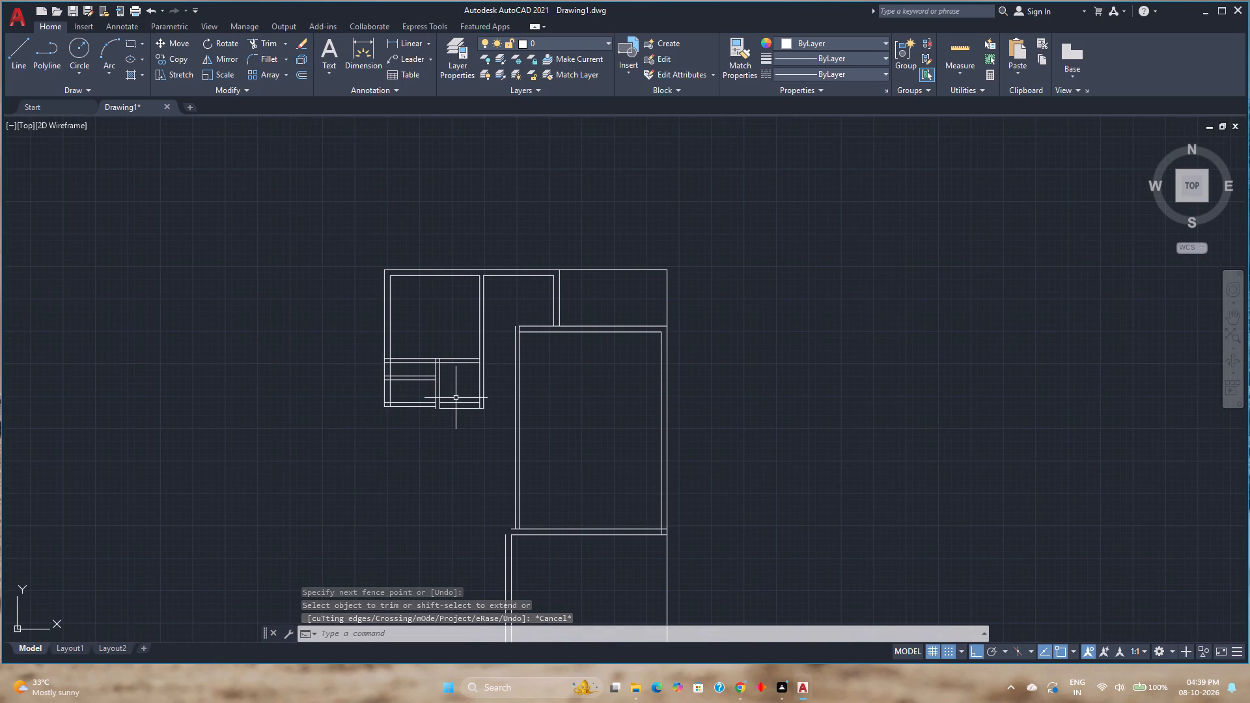
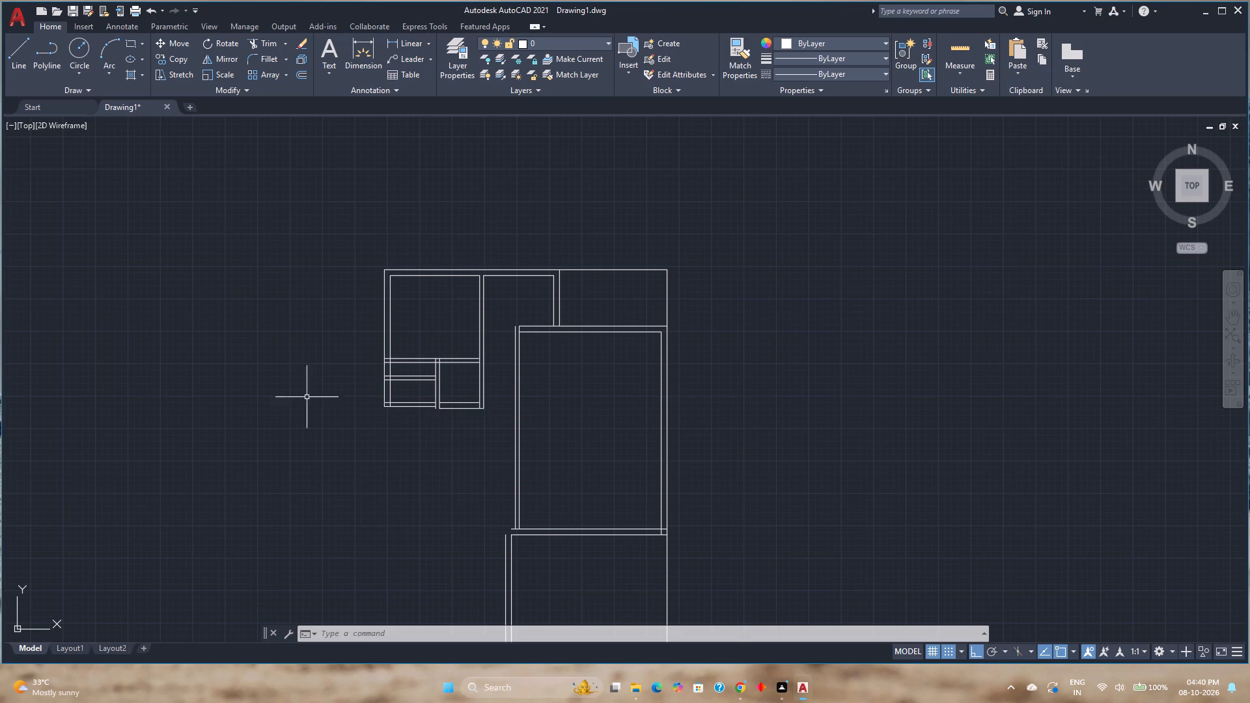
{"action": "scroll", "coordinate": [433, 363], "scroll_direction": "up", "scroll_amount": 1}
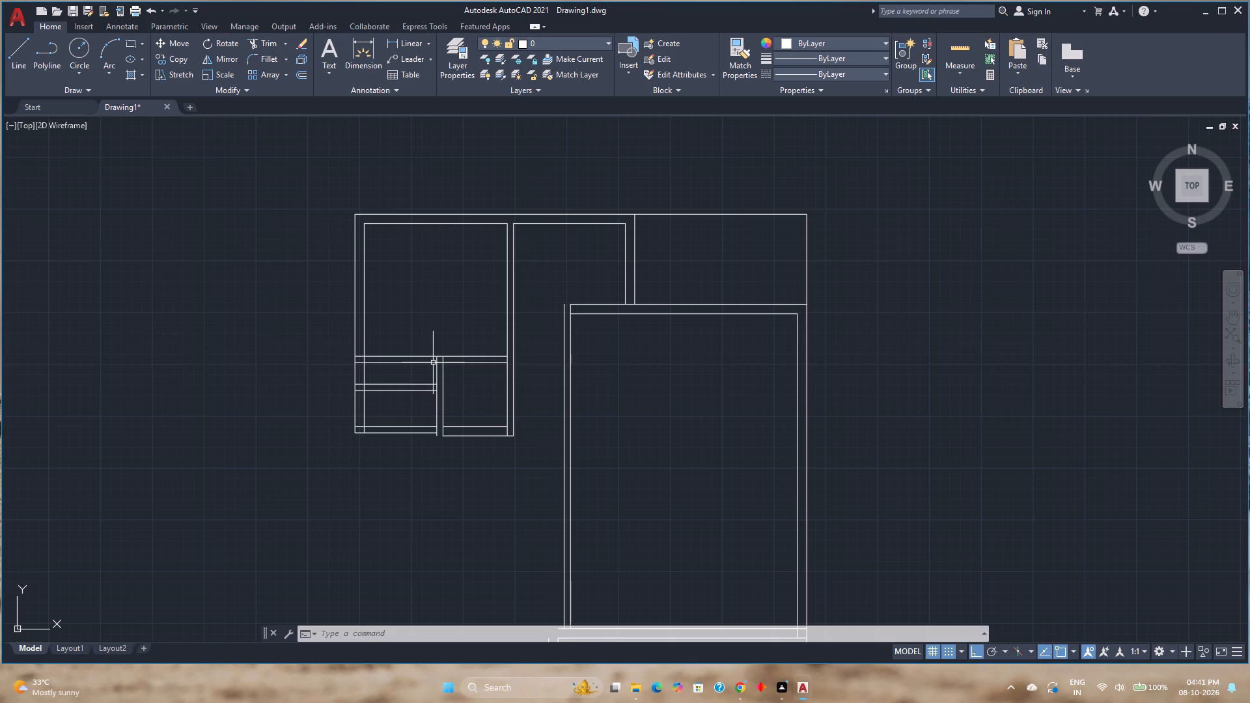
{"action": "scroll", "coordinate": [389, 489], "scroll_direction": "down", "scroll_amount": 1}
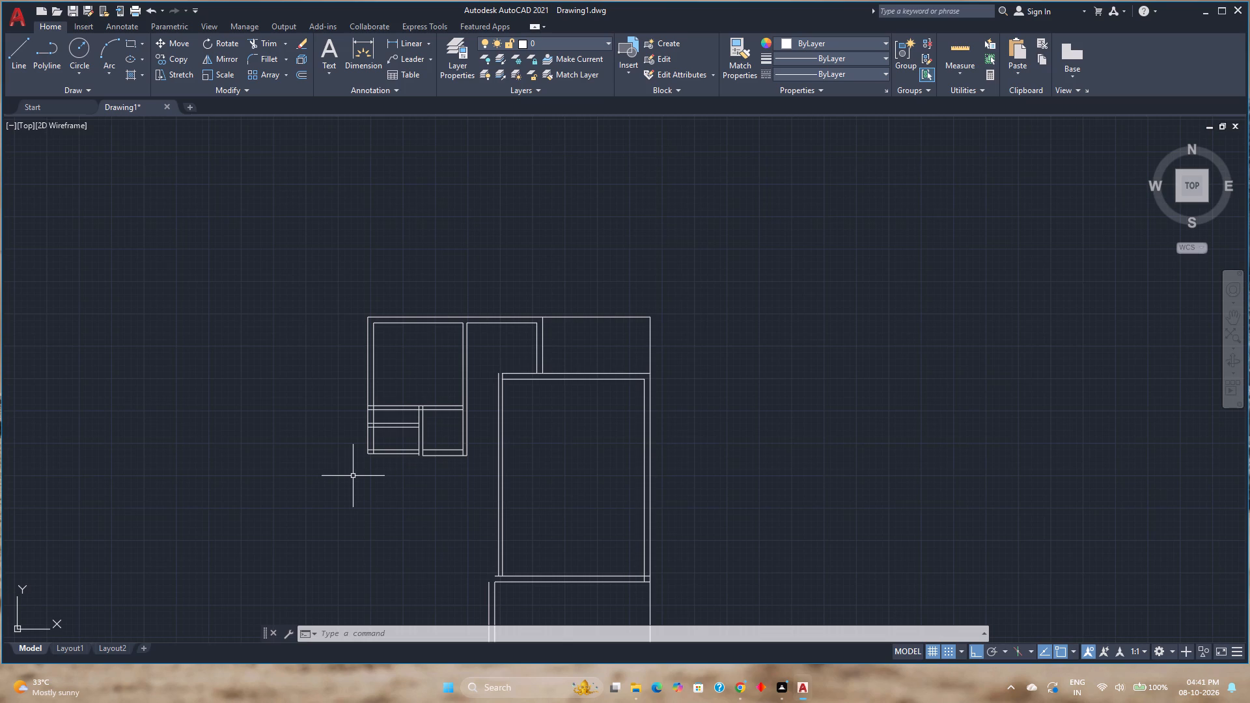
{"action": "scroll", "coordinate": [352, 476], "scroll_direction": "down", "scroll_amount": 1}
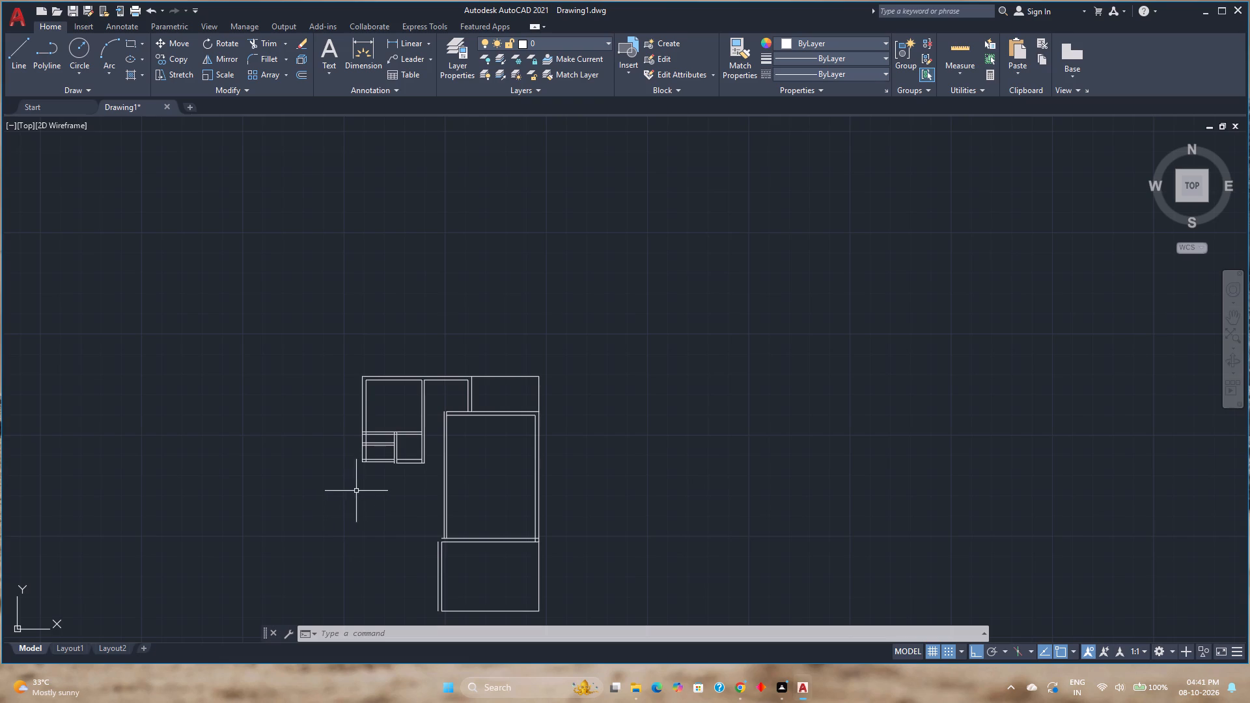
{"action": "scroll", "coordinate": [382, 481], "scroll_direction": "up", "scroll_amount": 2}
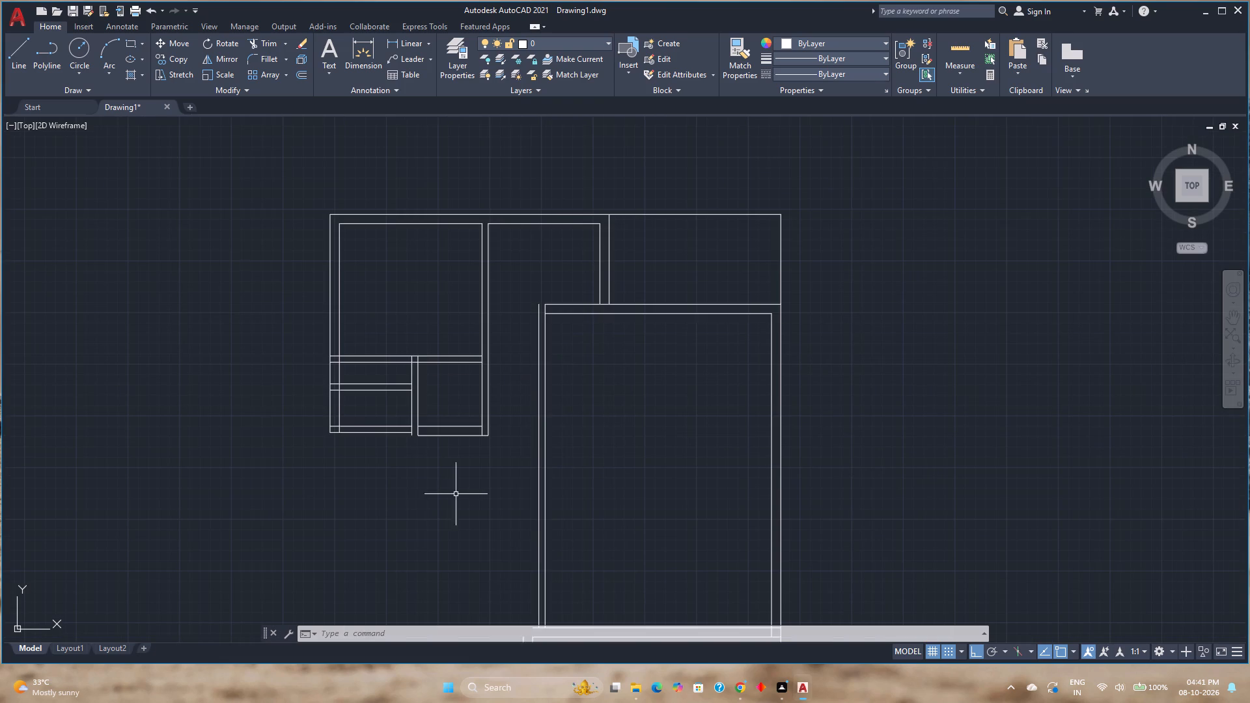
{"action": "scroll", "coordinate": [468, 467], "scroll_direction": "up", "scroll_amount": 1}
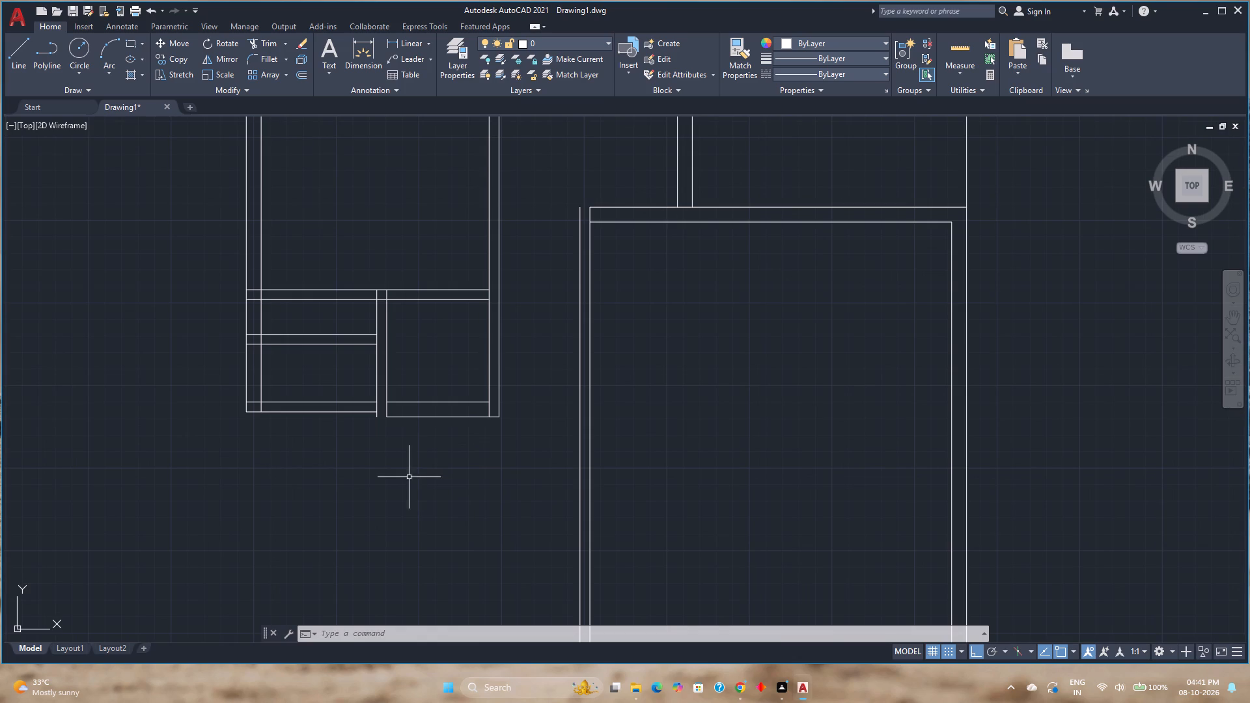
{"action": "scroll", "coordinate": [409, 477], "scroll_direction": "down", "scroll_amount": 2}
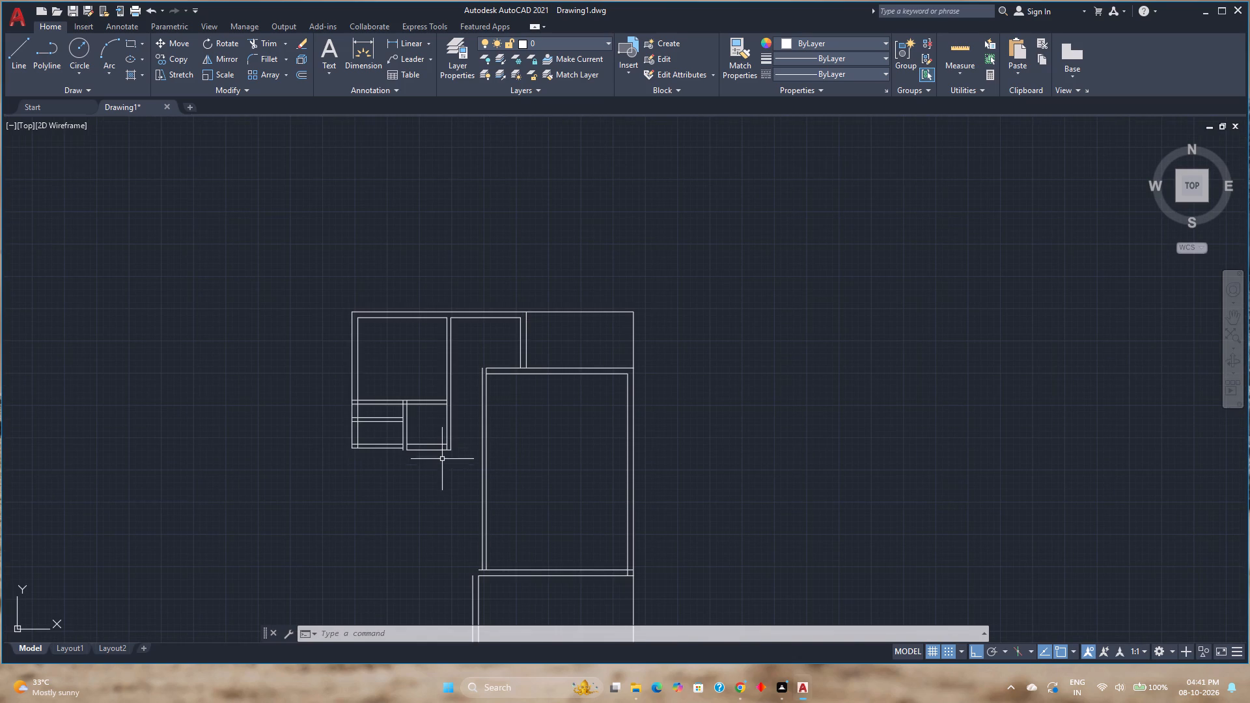
Stretch the left end of the large room's outer top line to the outer line of its left wall.
{"action": "scroll", "coordinate": [415, 434], "scroll_direction": "up", "scroll_amount": 2}
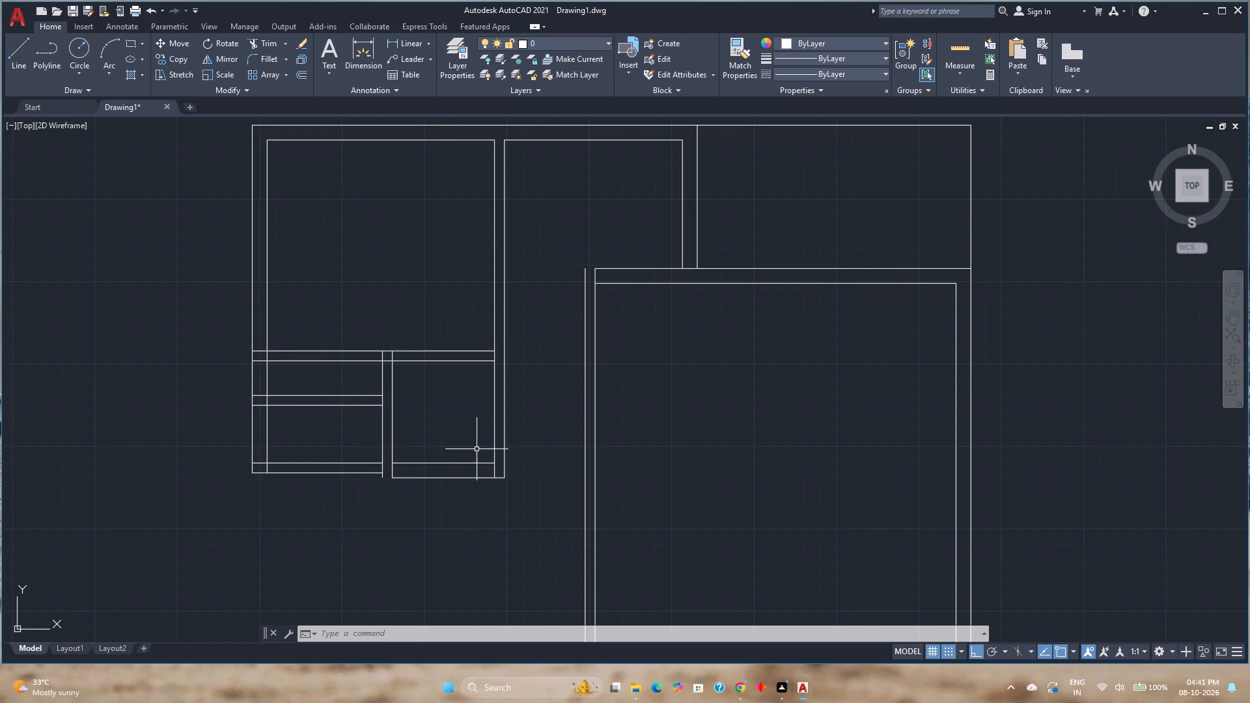
{"action": "left_click", "coordinate": [630, 267]}
{"action": "left_click", "coordinate": [596, 269]}
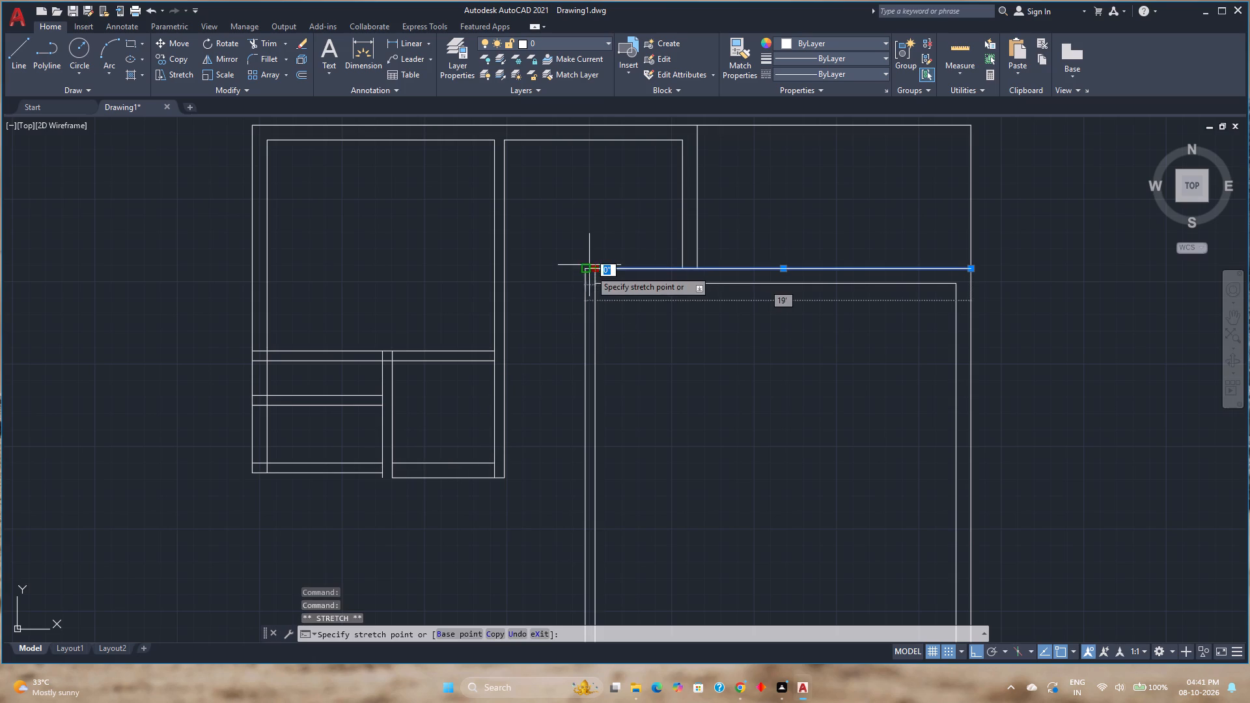
{"action": "left_click", "coordinate": [587, 271]}
{"action": "key", "text": "Escape"}
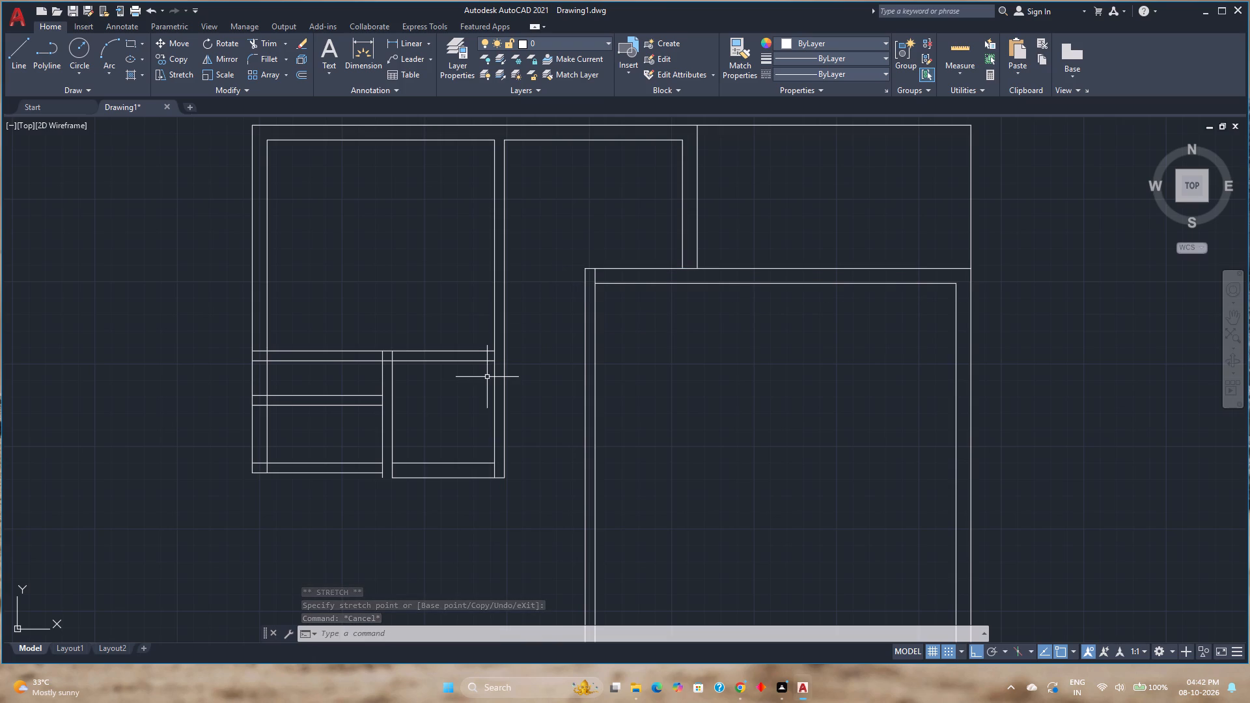
Extend the lower line of the left block's upper horizontal wall across to the outer line of the block's right wall.
{"action": "scroll", "coordinate": [505, 357], "scroll_direction": "down", "scroll_amount": 1}
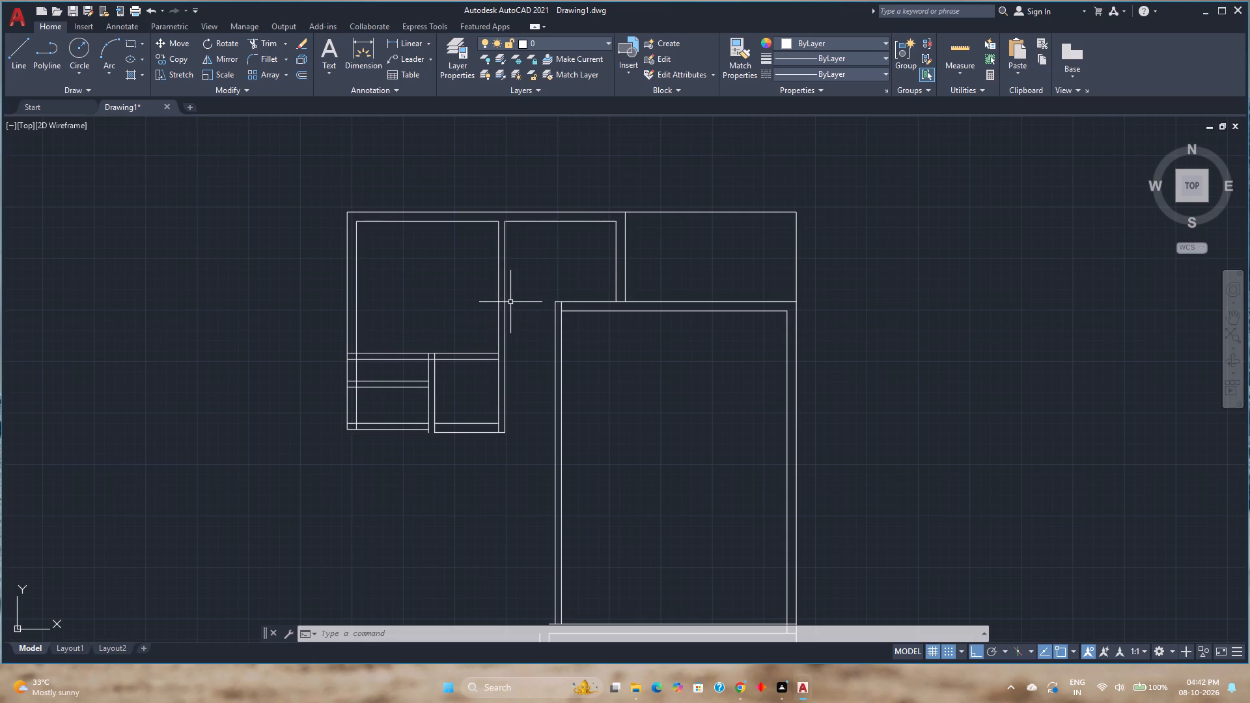
{"action": "scroll", "coordinate": [506, 350], "scroll_direction": "up", "scroll_amount": 3}
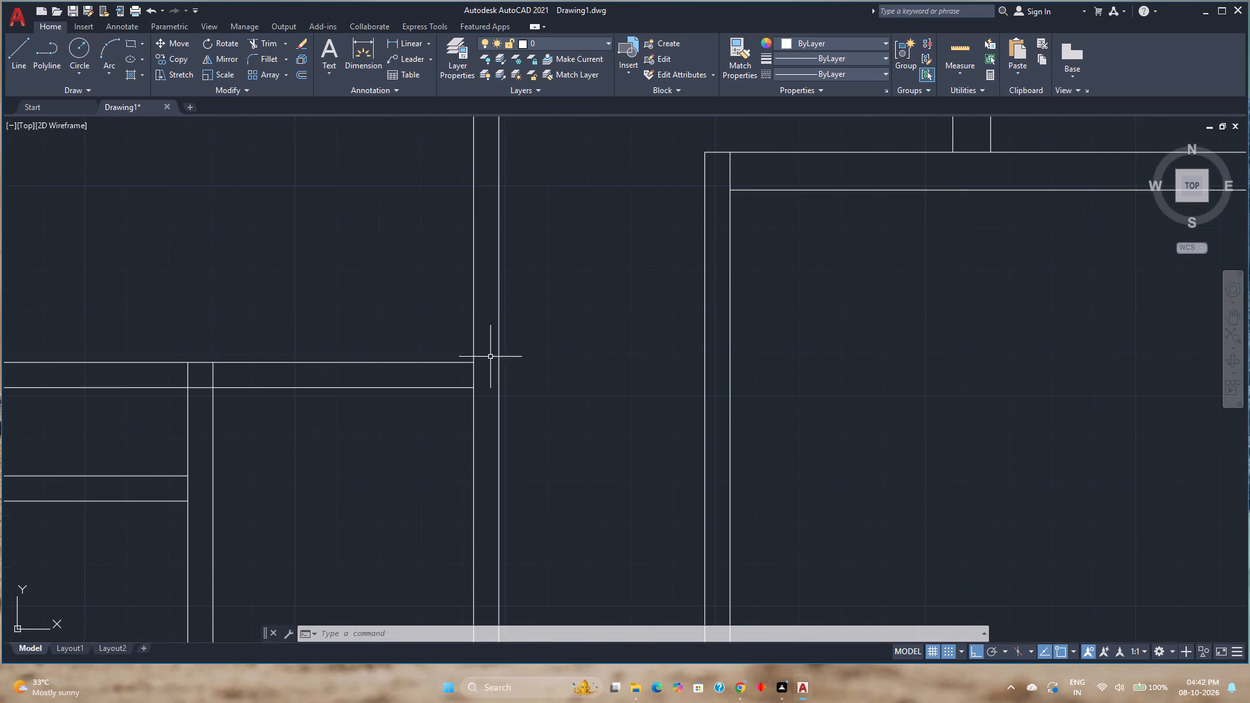
{"action": "type", "text": "ex"}
{"action": "key", "text": "Return"}
{"action": "left_click", "coordinate": [387, 308]}
{"action": "left_click", "coordinate": [410, 418]}
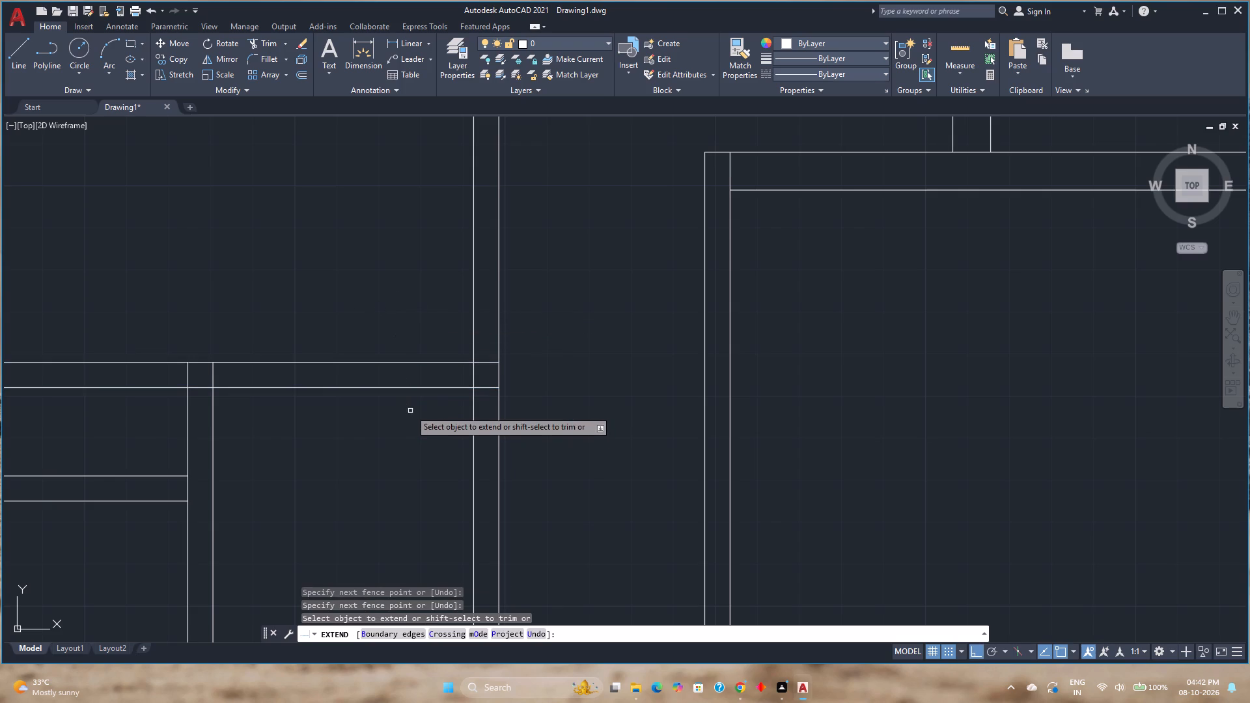
{"action": "key", "text": "ctrl+z"}
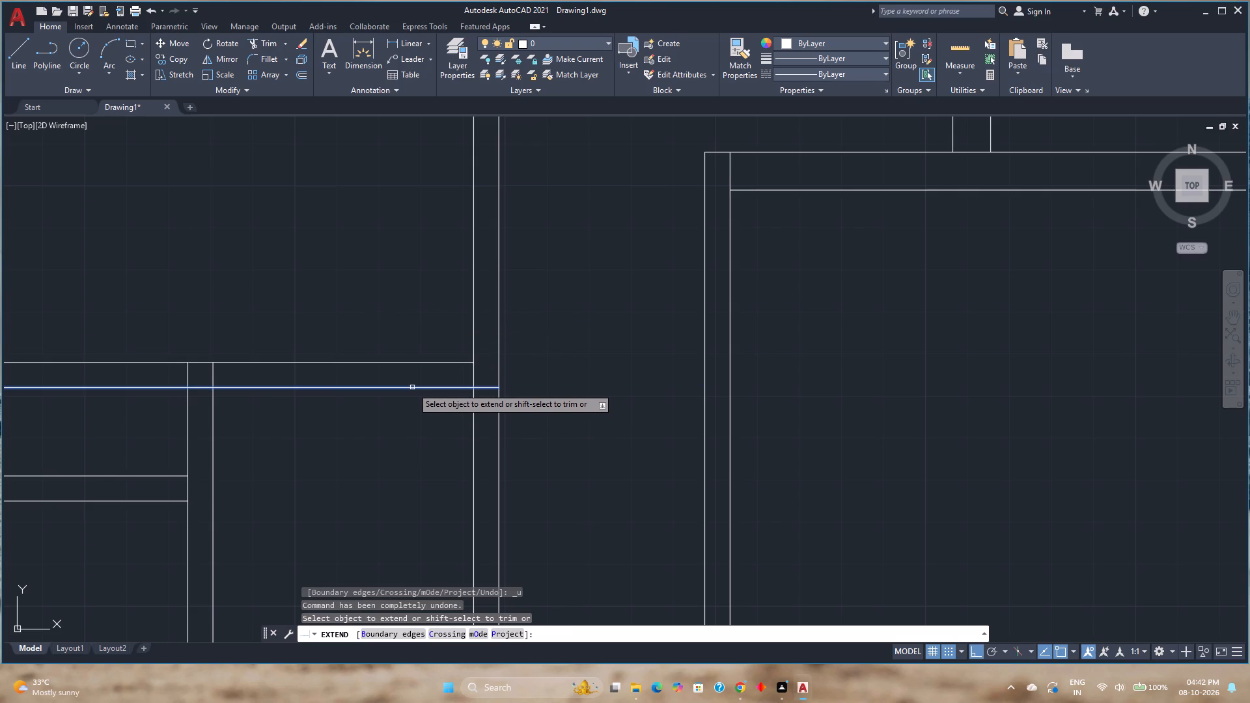
{"action": "left_click", "coordinate": [431, 387]}
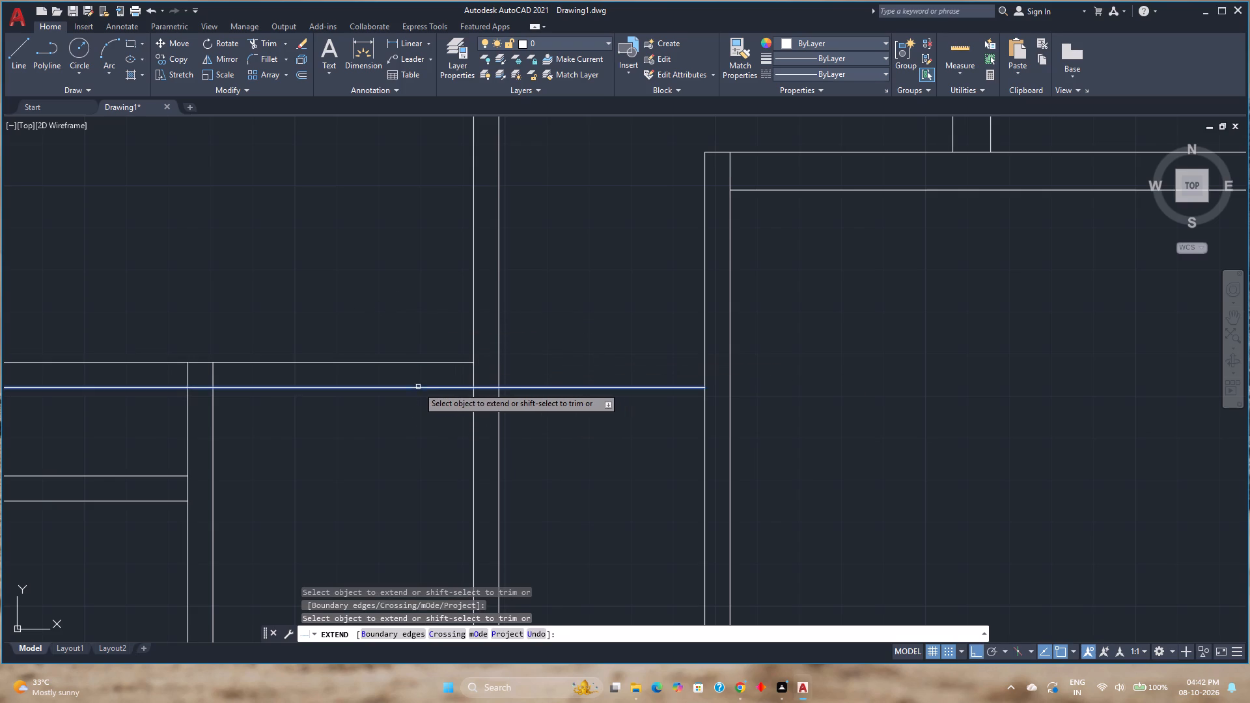
{"action": "key", "text": "Escape"}
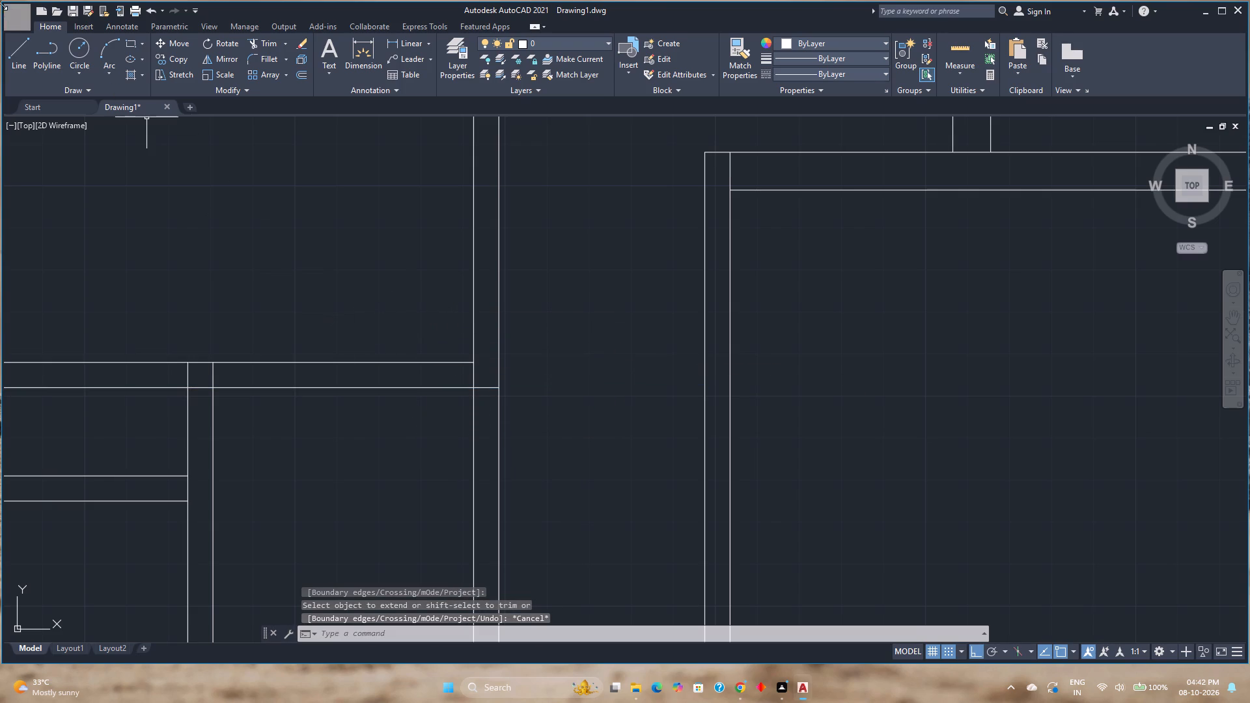
Draw a short line across the left block's right wall, continuing the upper line of the horizontal wall to the outer line.
{"action": "left_click", "coordinate": [18, 48]}
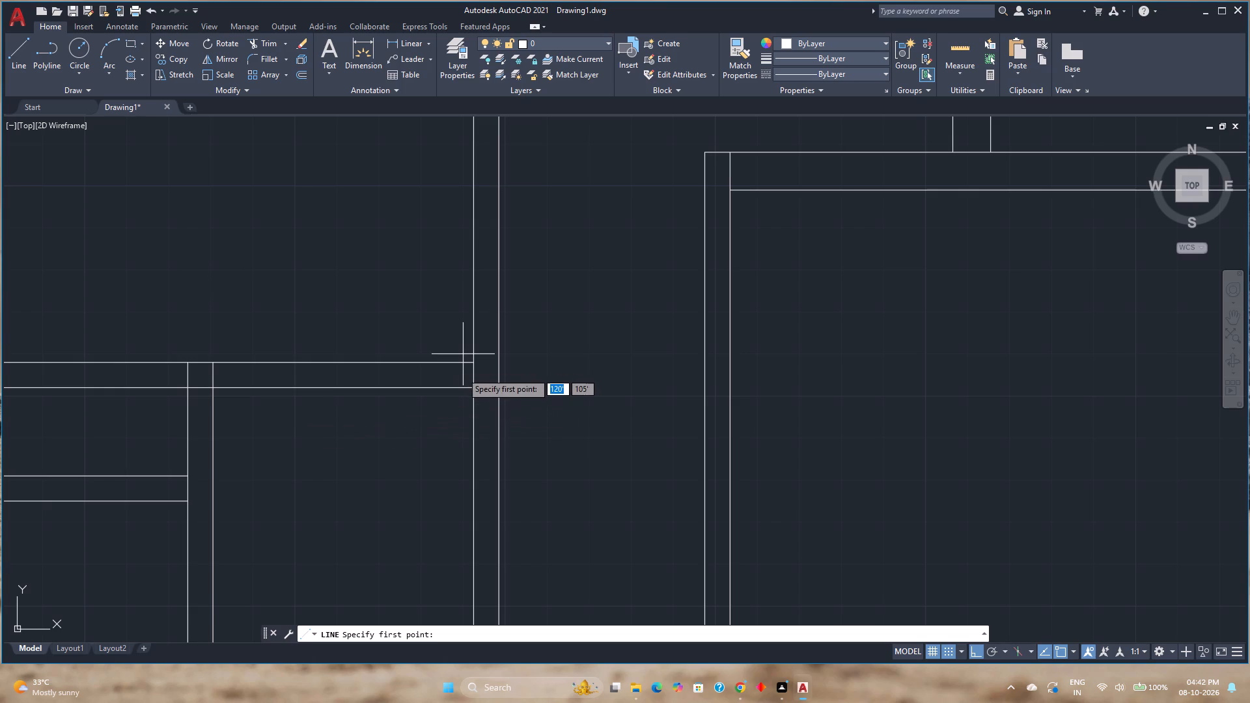
{"action": "scroll", "coordinate": [471, 359], "scroll_direction": "down", "scroll_amount": 1}
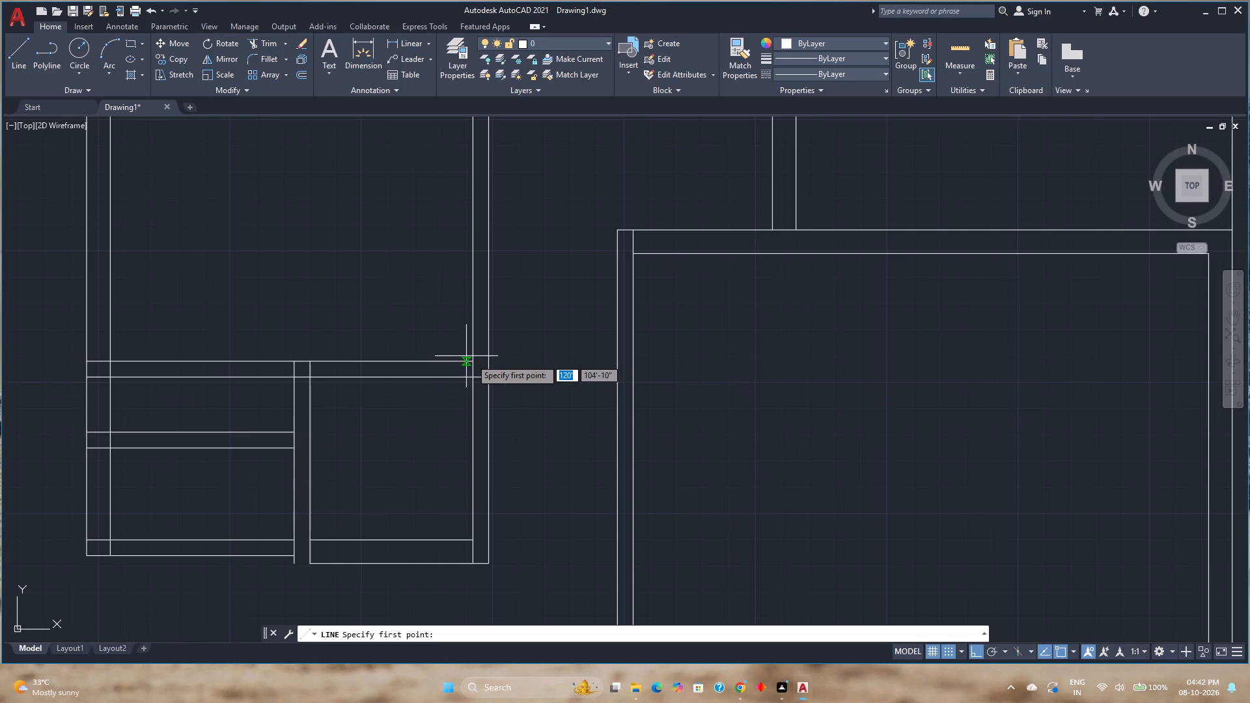
{"action": "scroll", "coordinate": [479, 371], "scroll_direction": "down", "scroll_amount": 1}
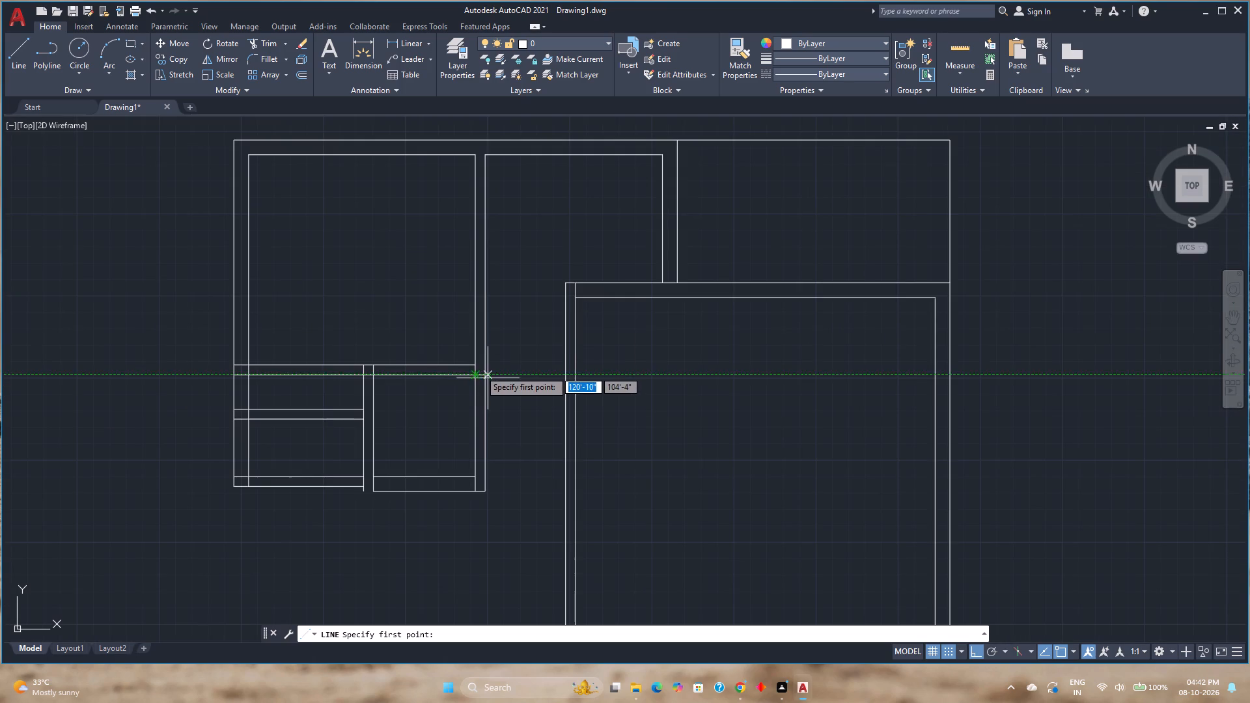
{"action": "left_click", "coordinate": [476, 366]}
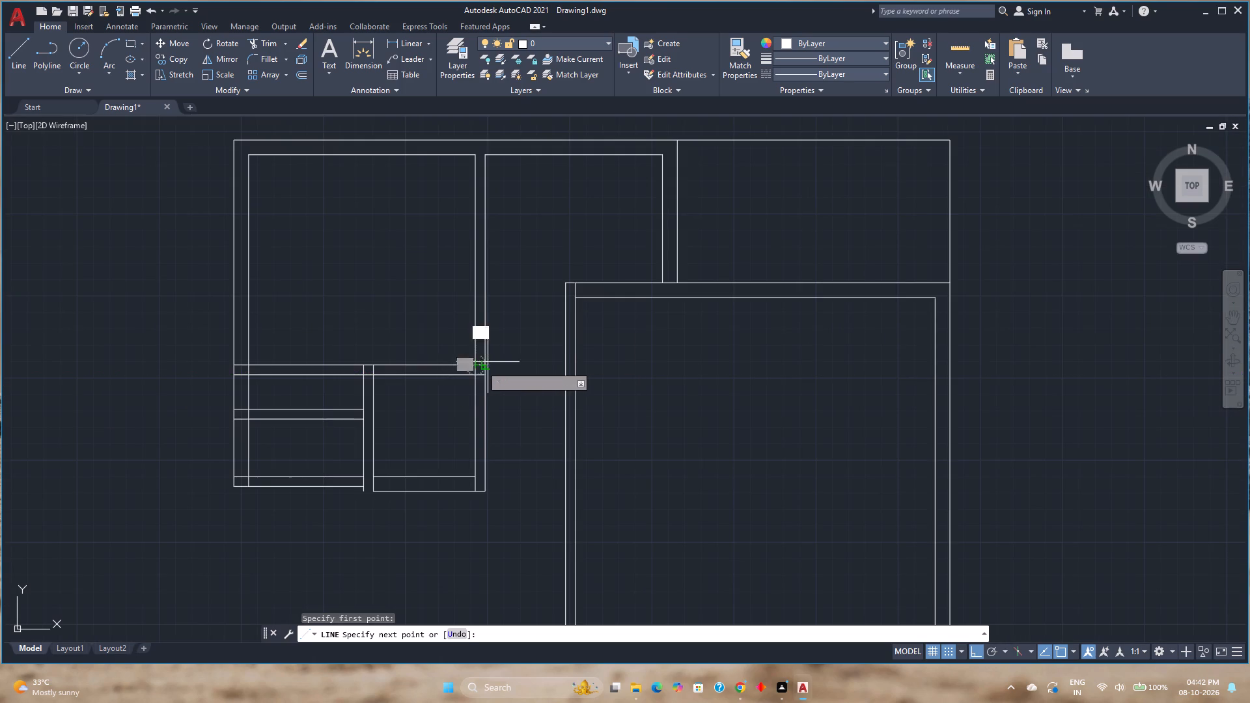
{"action": "left_click", "coordinate": [483, 365]}
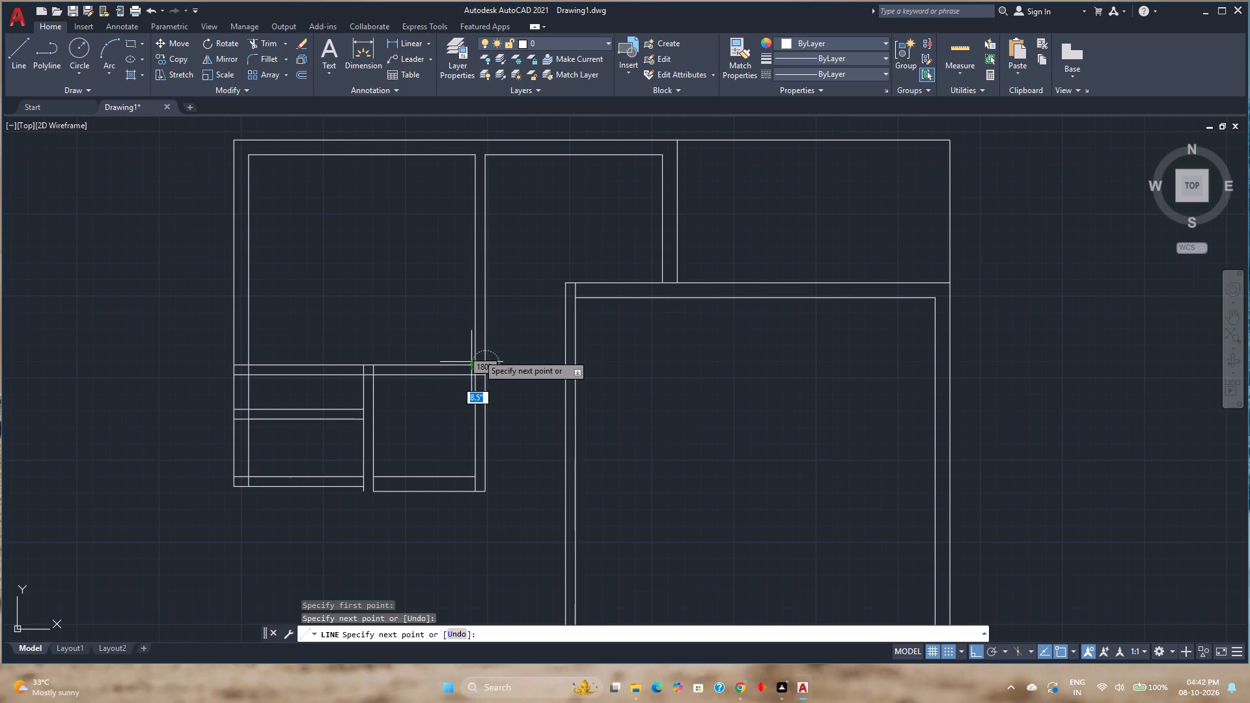
{"action": "key", "text": "Escape"}
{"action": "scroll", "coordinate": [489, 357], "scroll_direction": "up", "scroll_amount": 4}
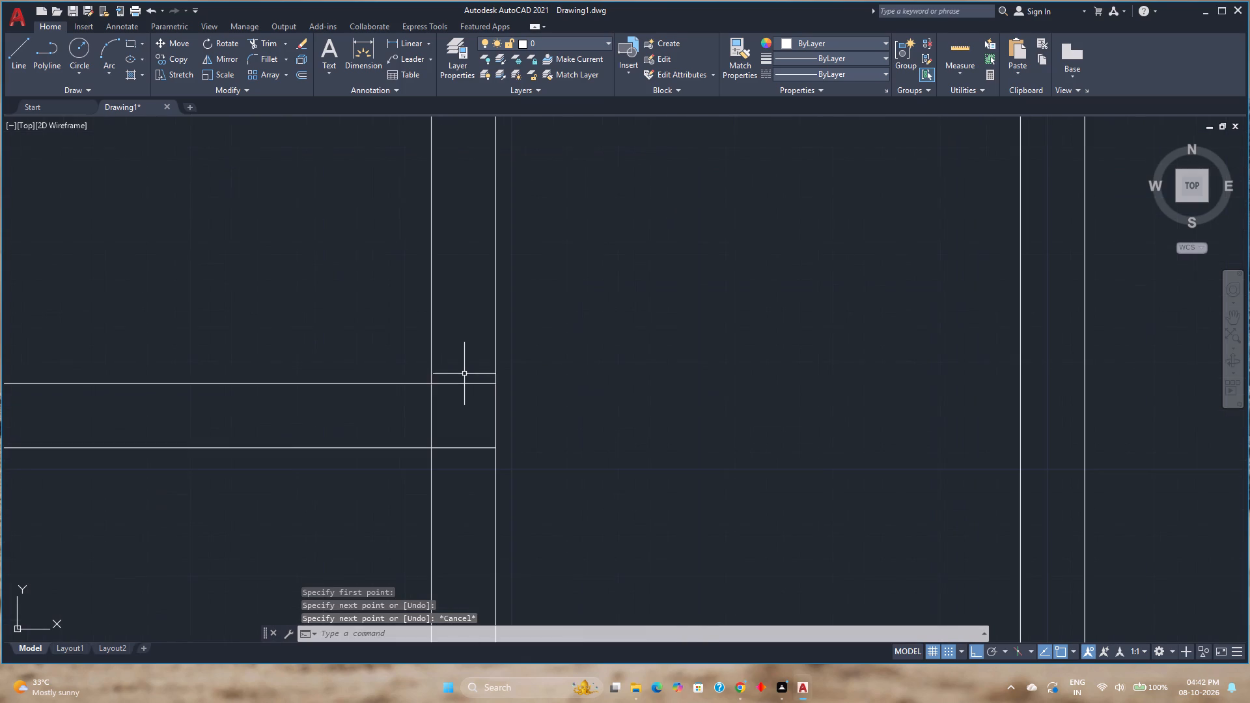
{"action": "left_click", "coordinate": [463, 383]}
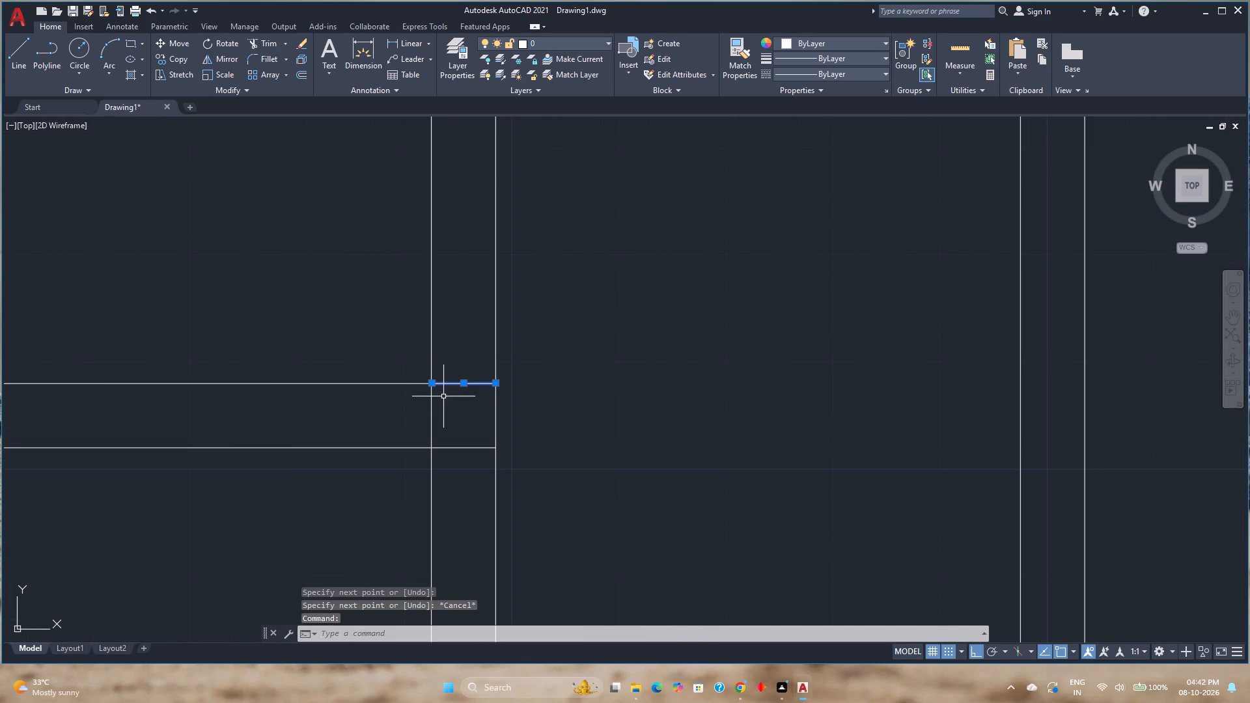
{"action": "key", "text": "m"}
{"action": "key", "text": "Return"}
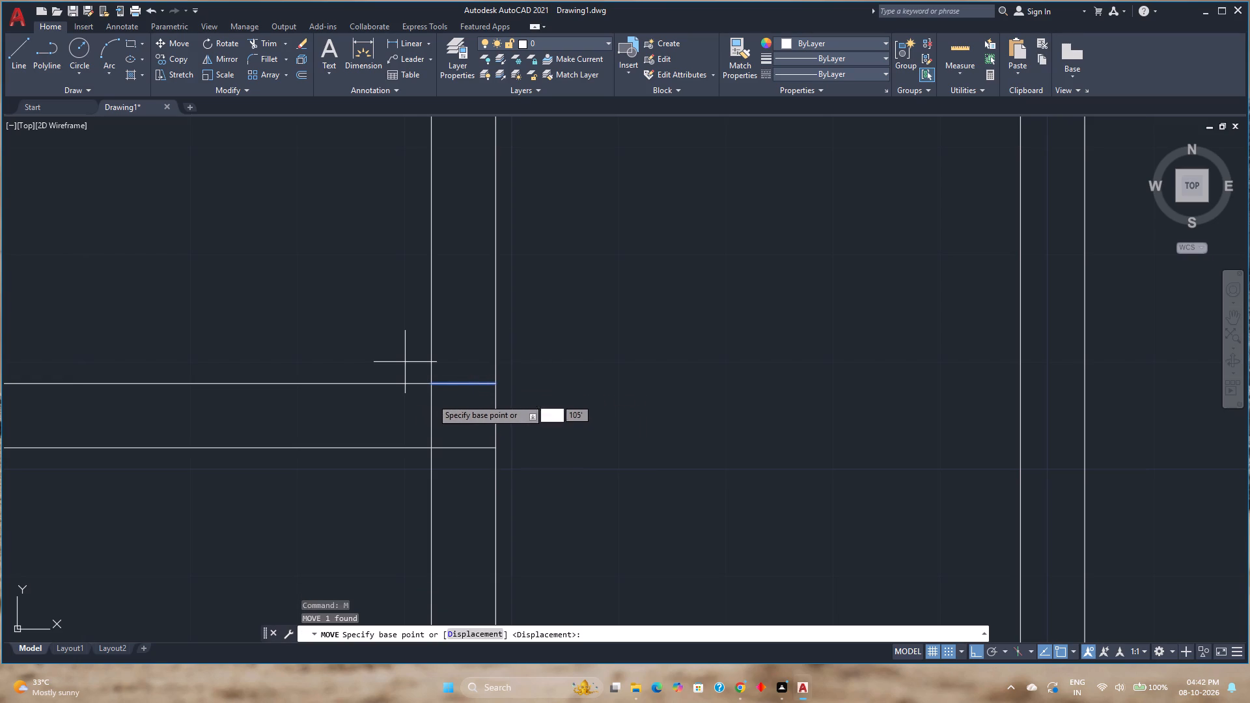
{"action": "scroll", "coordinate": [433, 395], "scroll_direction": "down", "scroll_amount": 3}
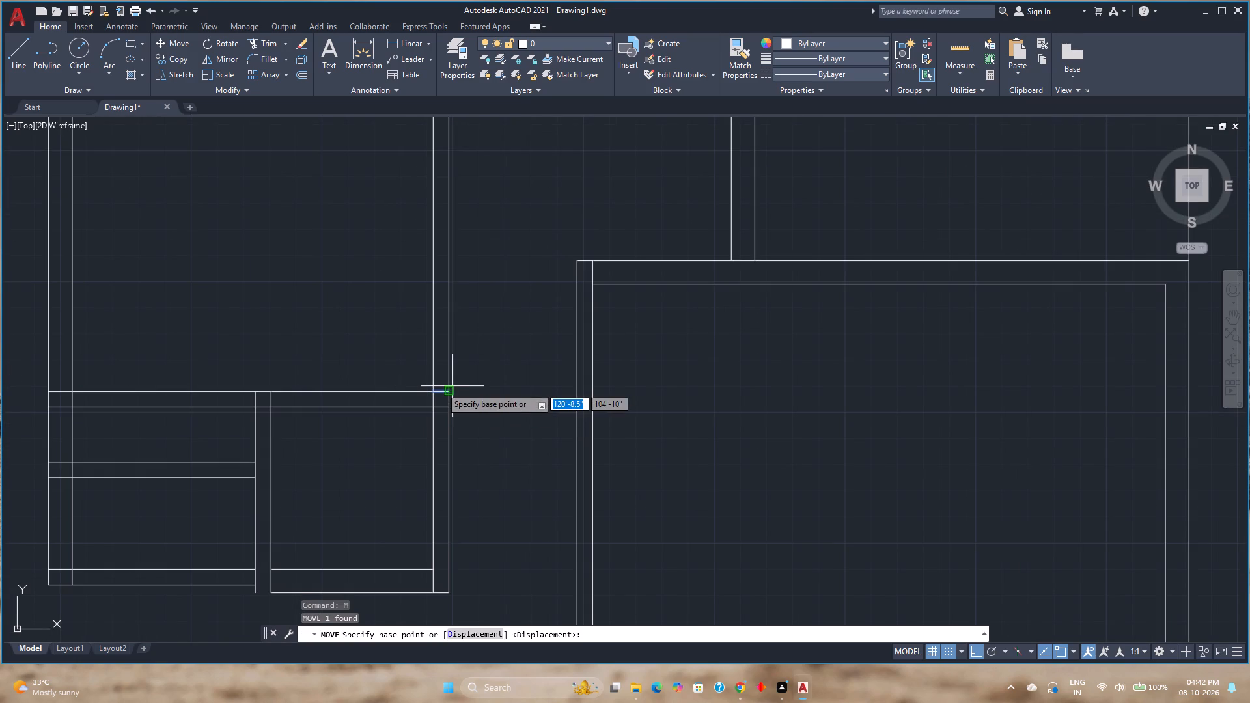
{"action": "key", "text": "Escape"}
Set the drawing's insertion scale units to Feet and accept the change.
{"action": "type", "text": "un"}
{"action": "key", "text": "Return"}
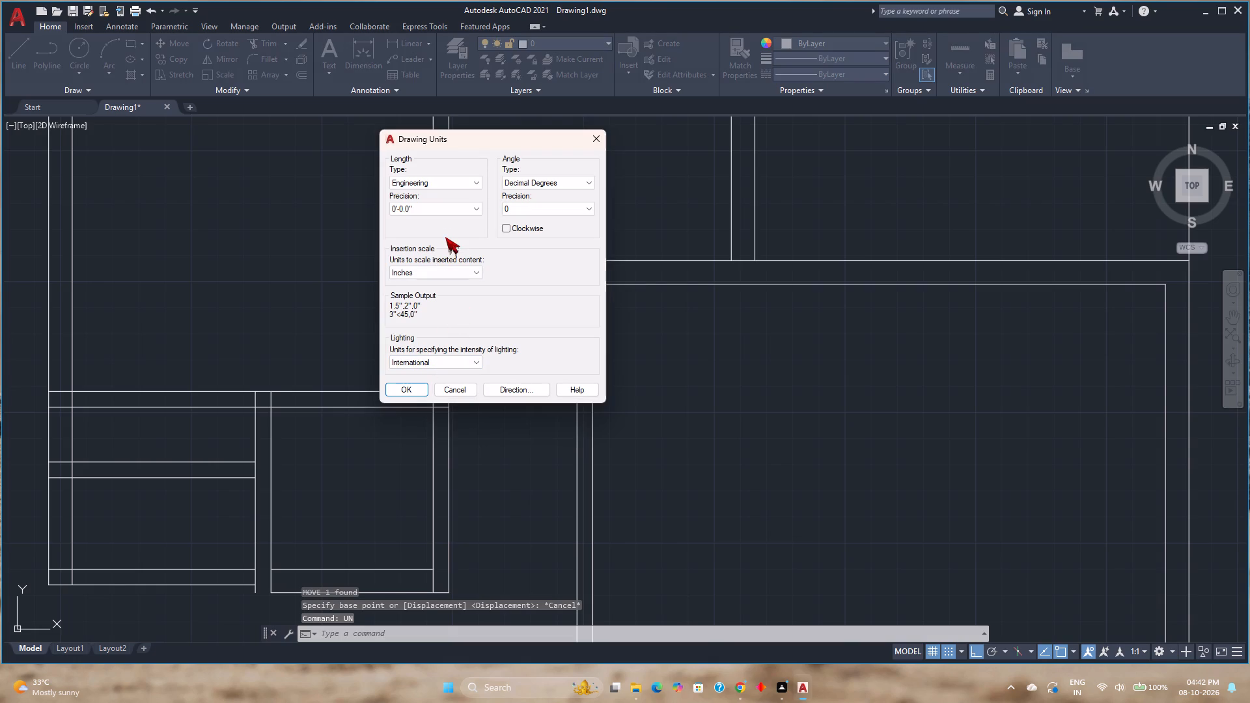
{"action": "left_click", "coordinate": [525, 180]}
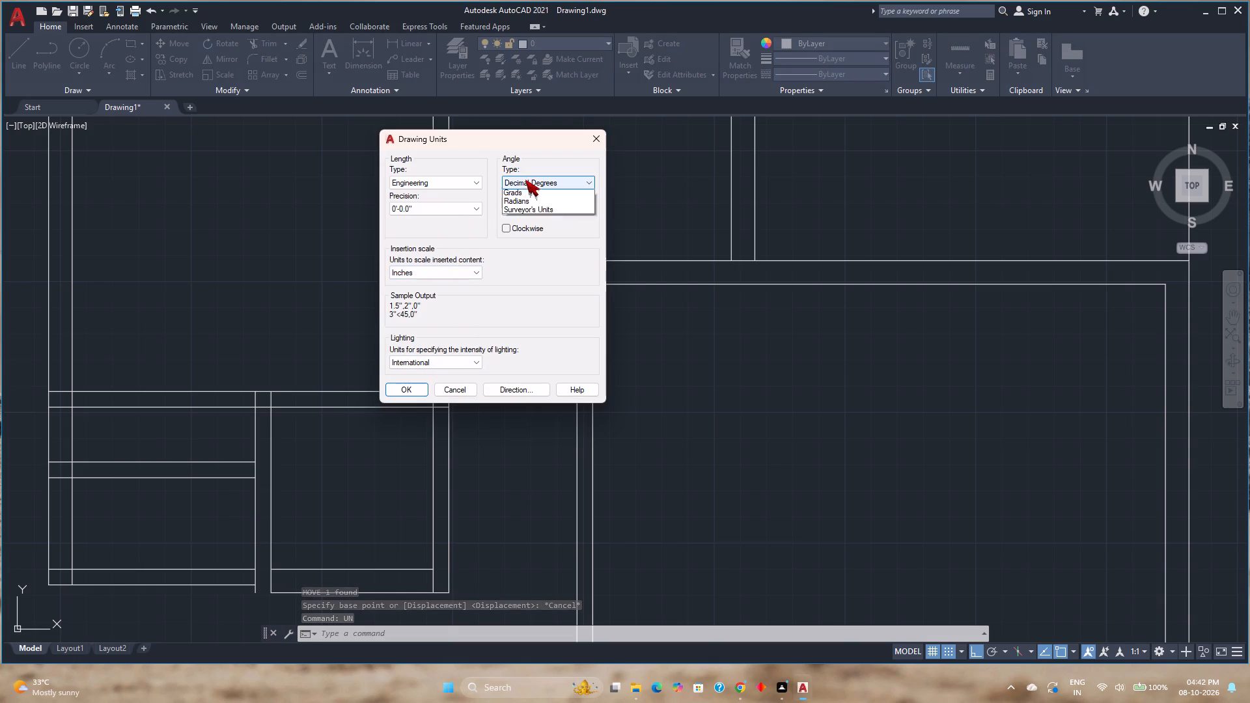
{"action": "left_click", "coordinate": [525, 180]}
{"action": "left_click", "coordinate": [432, 266]}
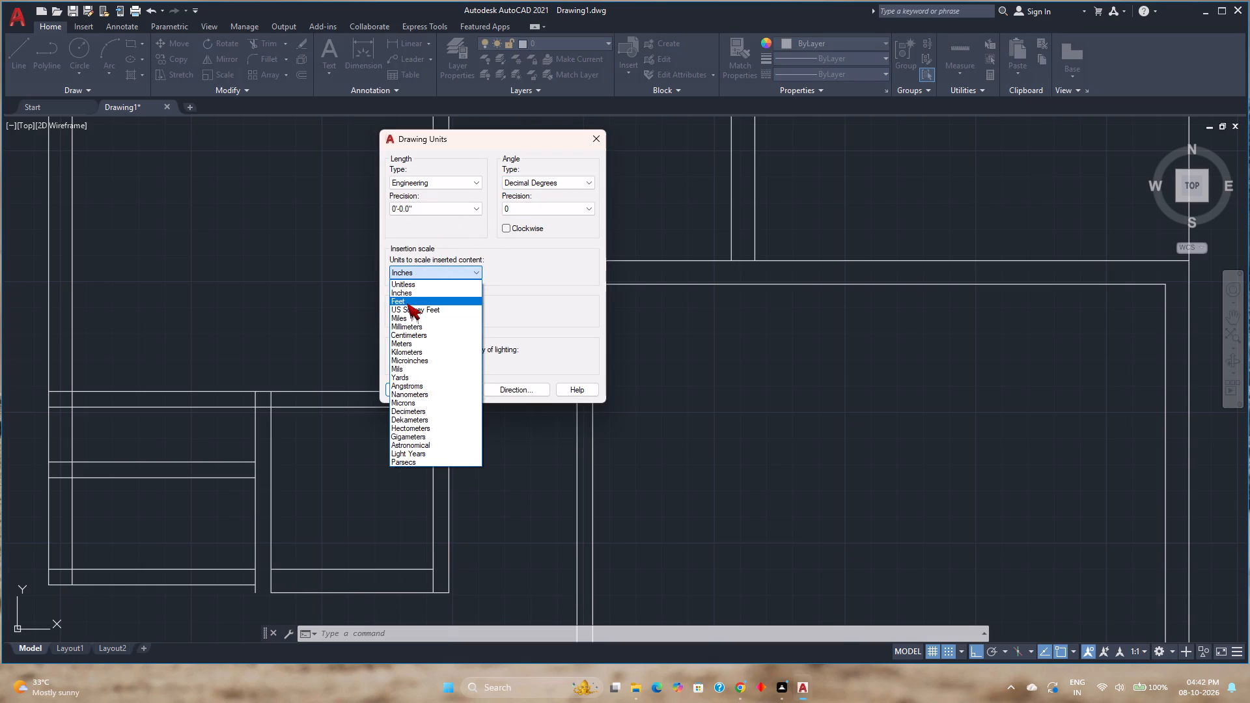
{"action": "left_click", "coordinate": [407, 303]}
{"action": "left_click", "coordinate": [402, 385]}
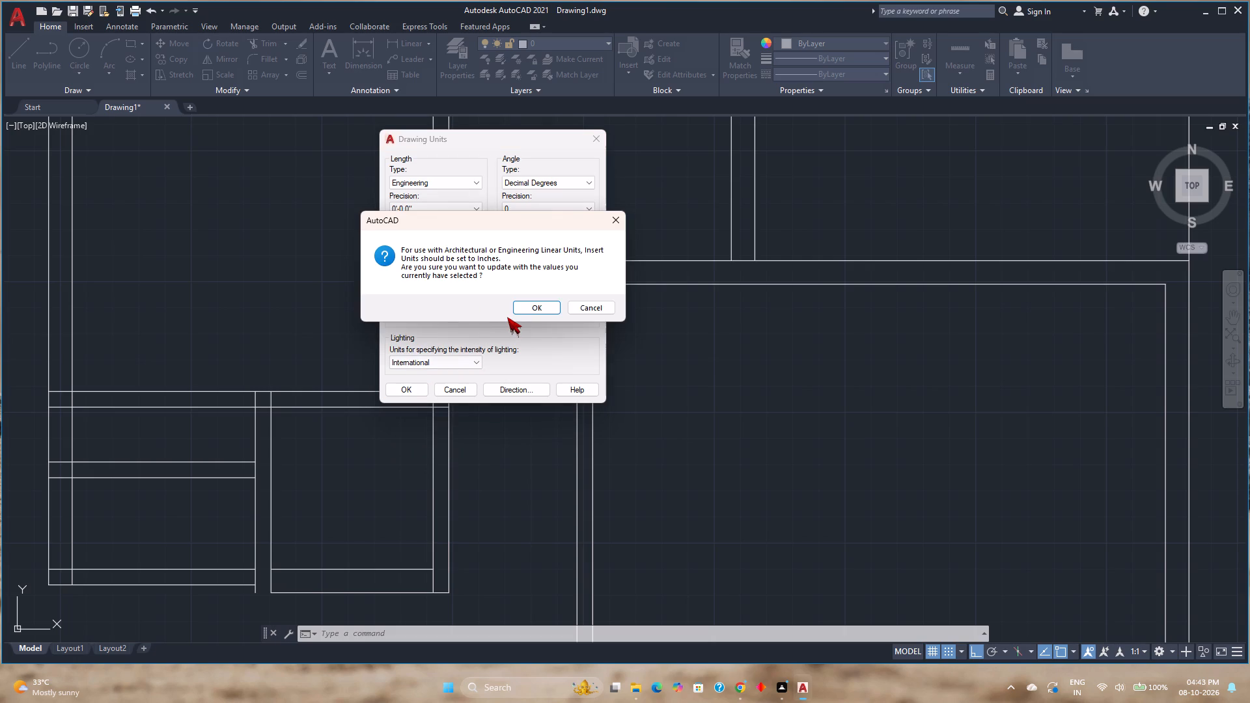
{"action": "left_click", "coordinate": [527, 309]}
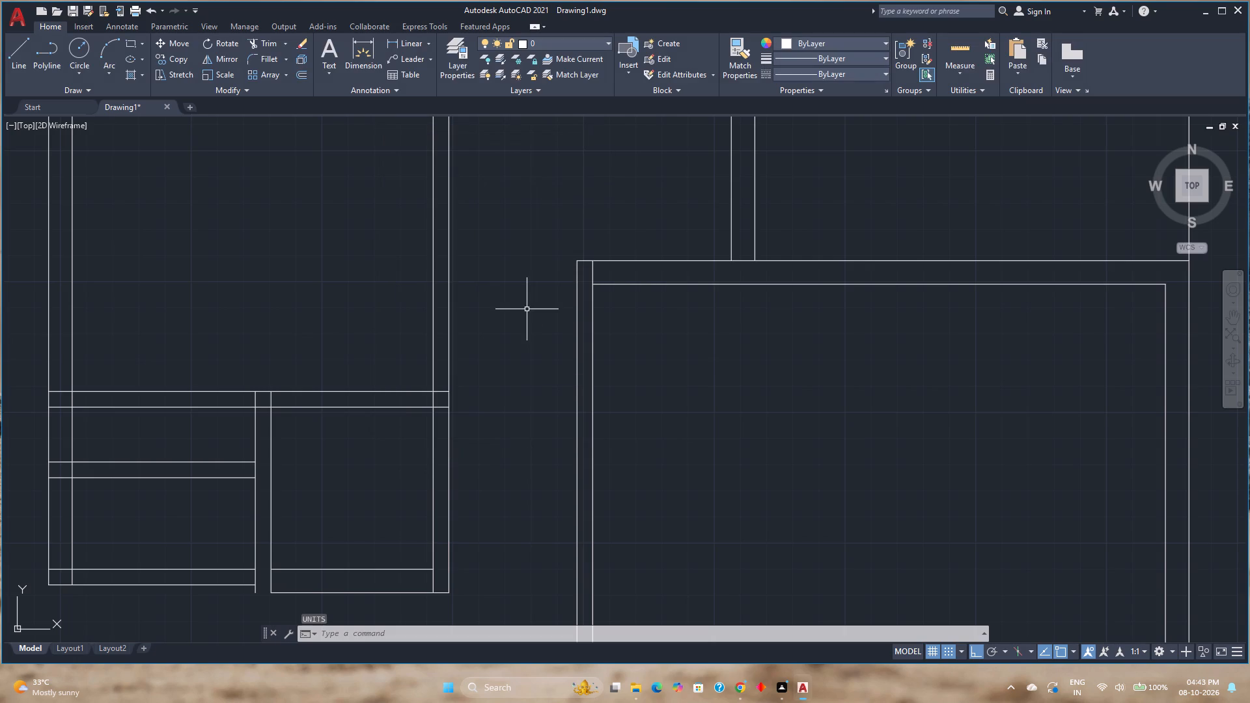
Move the short line across the left block's right wall 6" straight up from the horizontal wall's upper line.
{"action": "scroll", "coordinate": [421, 357], "scroll_direction": "down", "scroll_amount": 1}
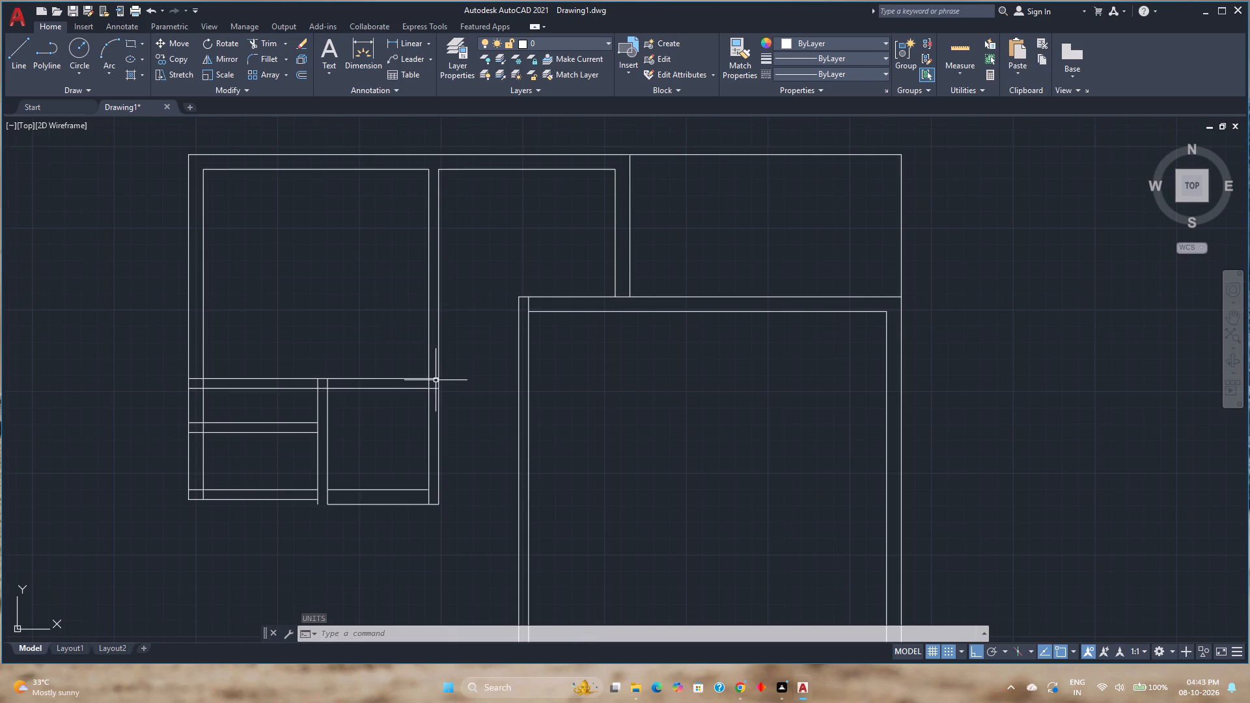
{"action": "left_click", "coordinate": [434, 379]}
{"action": "scroll", "coordinate": [434, 379], "scroll_direction": "up", "scroll_amount": 3}
{"action": "key", "text": "m"}
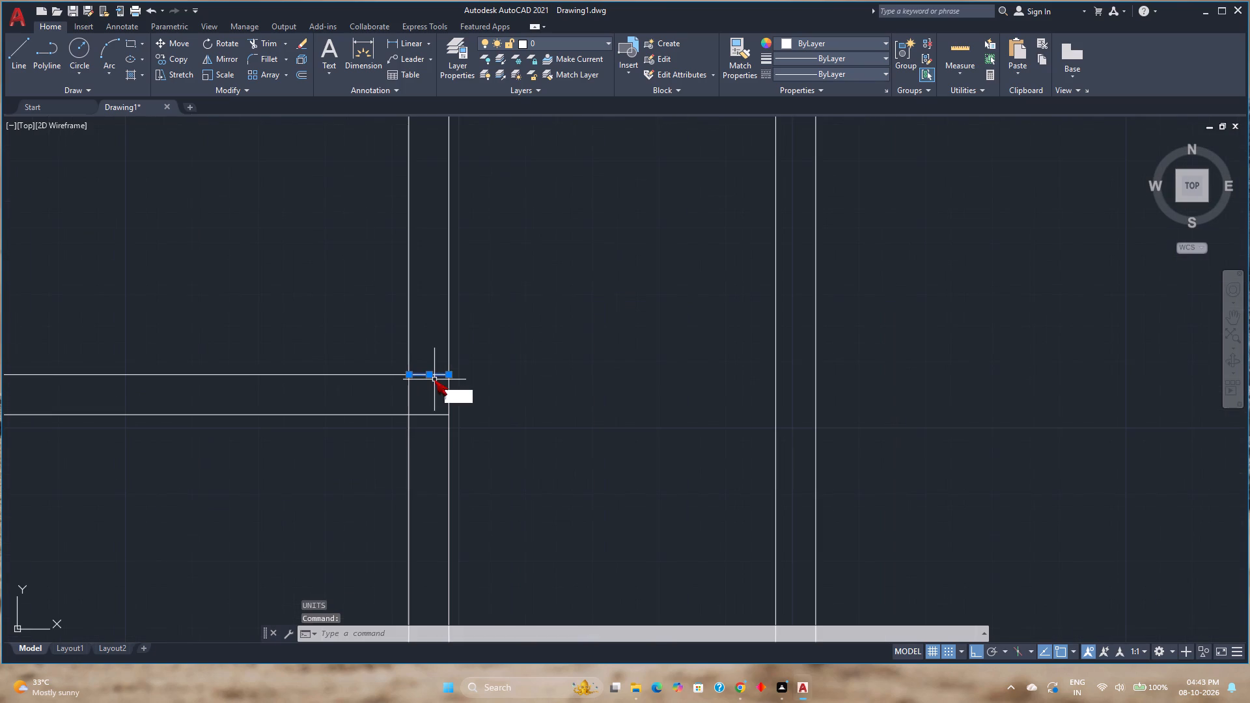
{"action": "key", "text": "Return"}
{"action": "scroll", "coordinate": [407, 386], "scroll_direction": "down", "scroll_amount": 1}
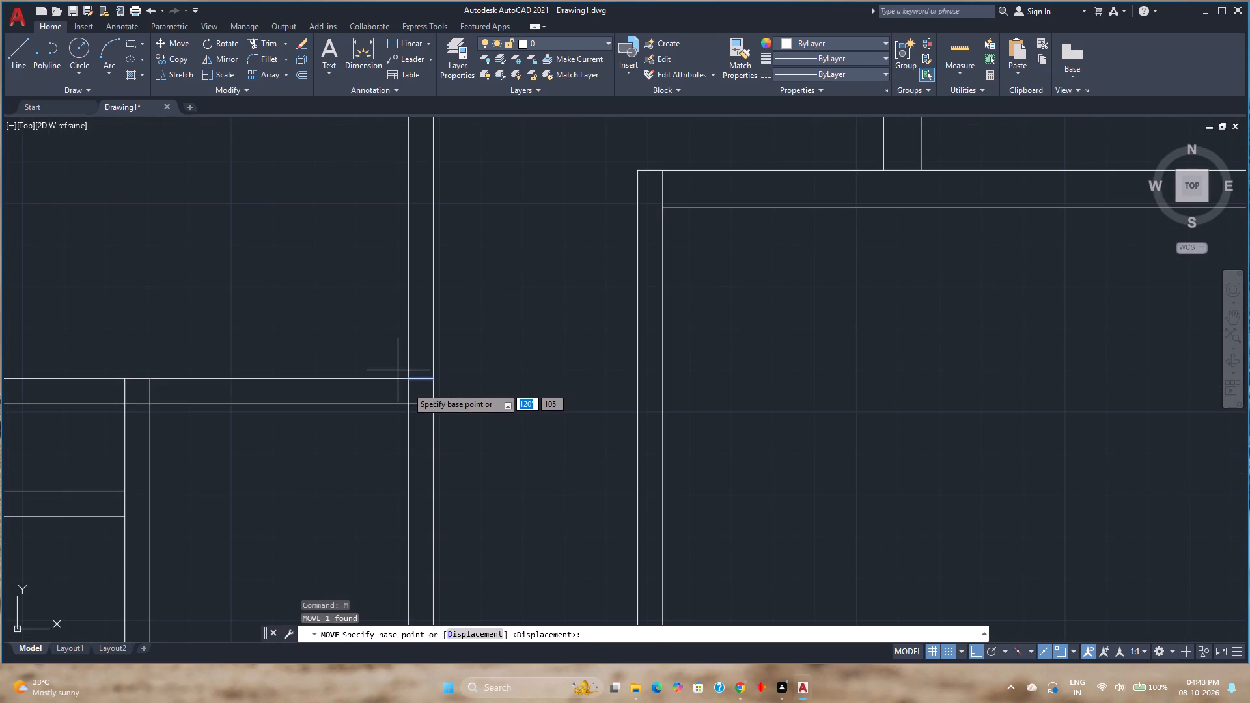
{"action": "left_click", "coordinate": [995, 653]}
{"action": "left_click", "coordinate": [976, 659]}
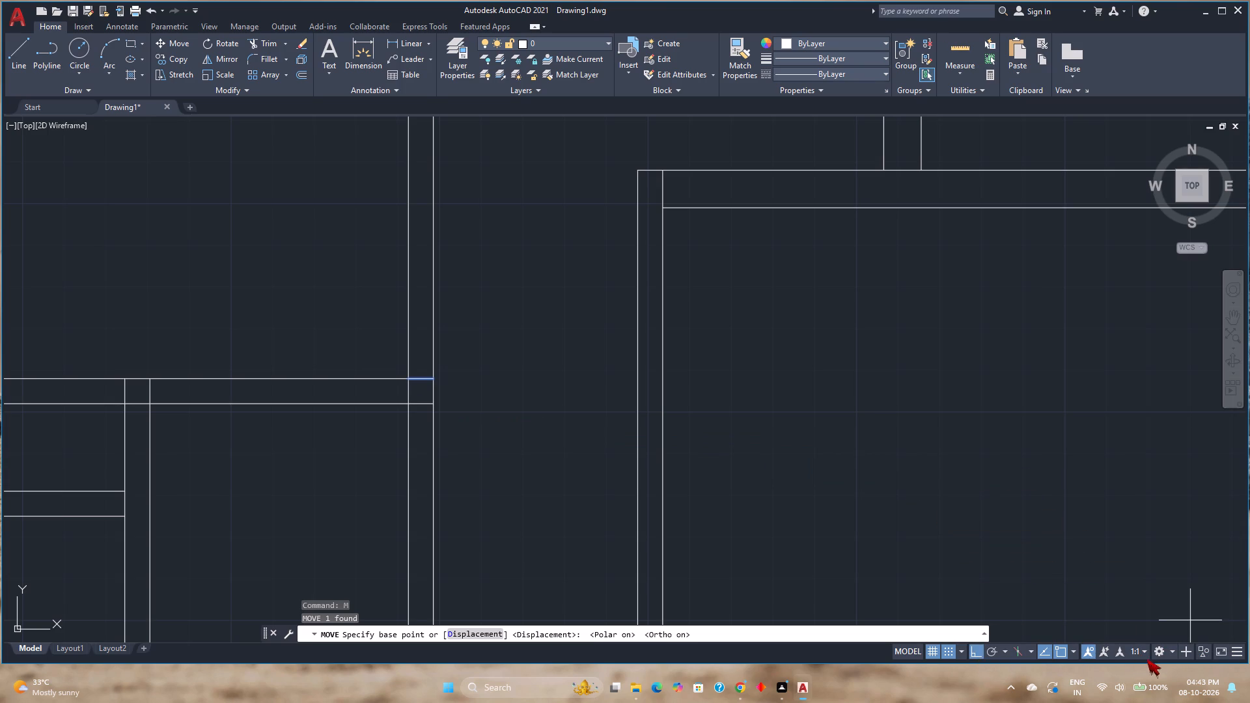
{"action": "left_click", "coordinate": [960, 650]}
{"action": "left_click", "coordinate": [960, 649]}
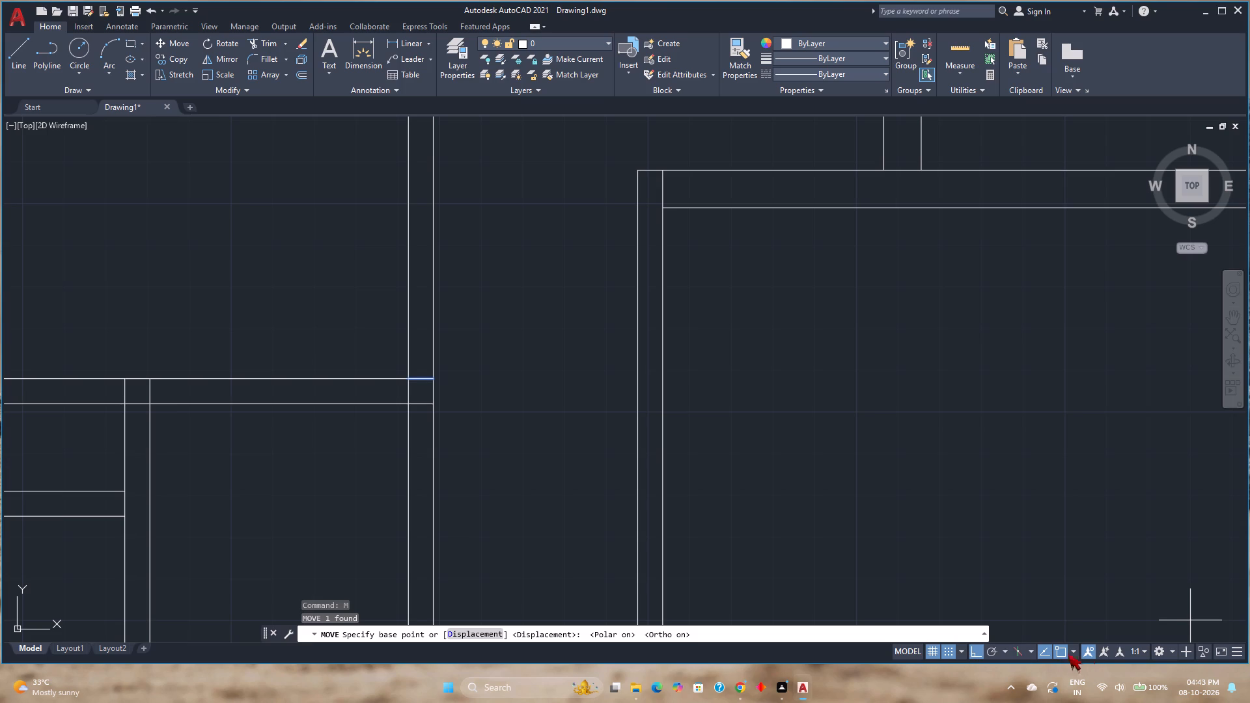
{"action": "left_click", "coordinate": [1074, 654]}
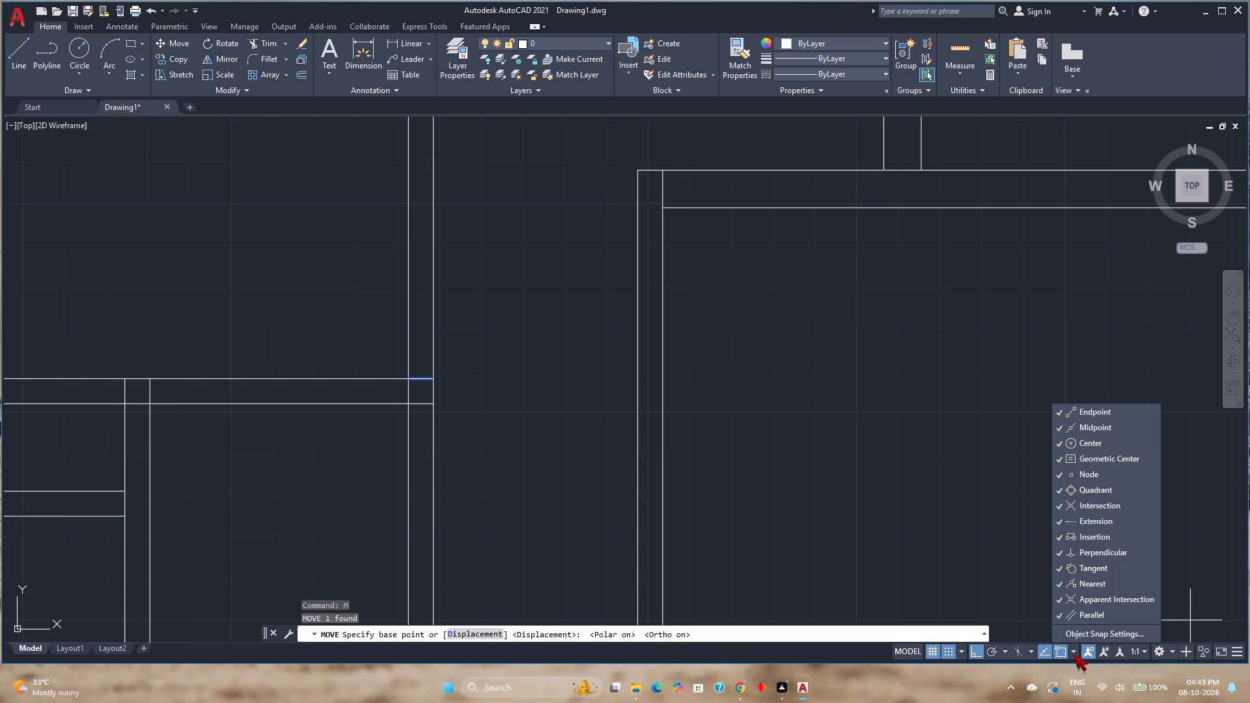
{"action": "left_click", "coordinate": [1076, 639]}
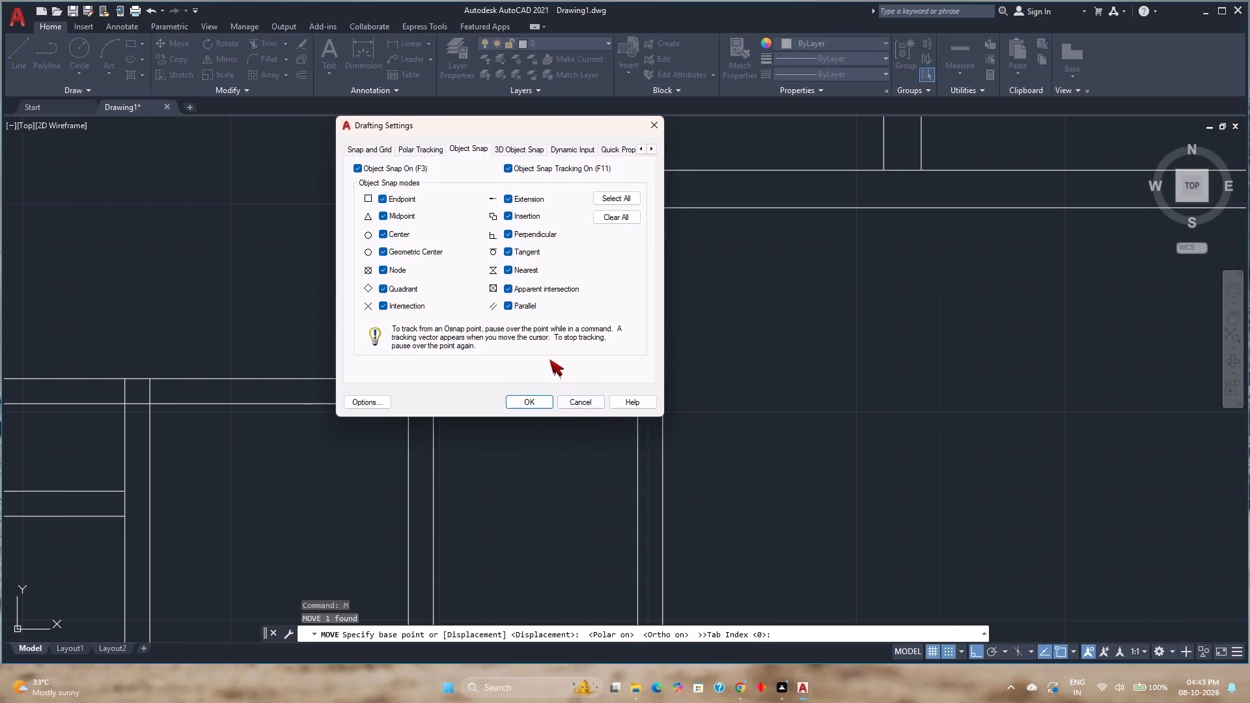
{"action": "left_click", "coordinate": [525, 402]}
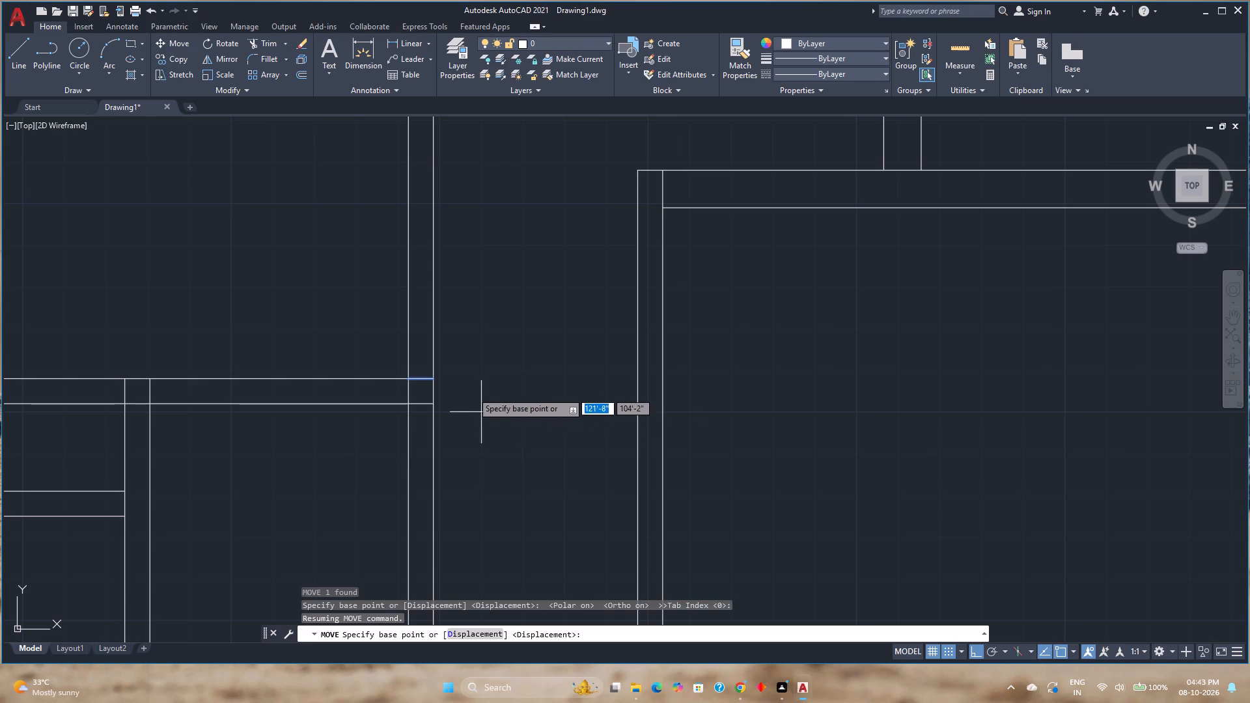
{"action": "scroll", "coordinate": [418, 383], "scroll_direction": "down", "scroll_amount": 2}
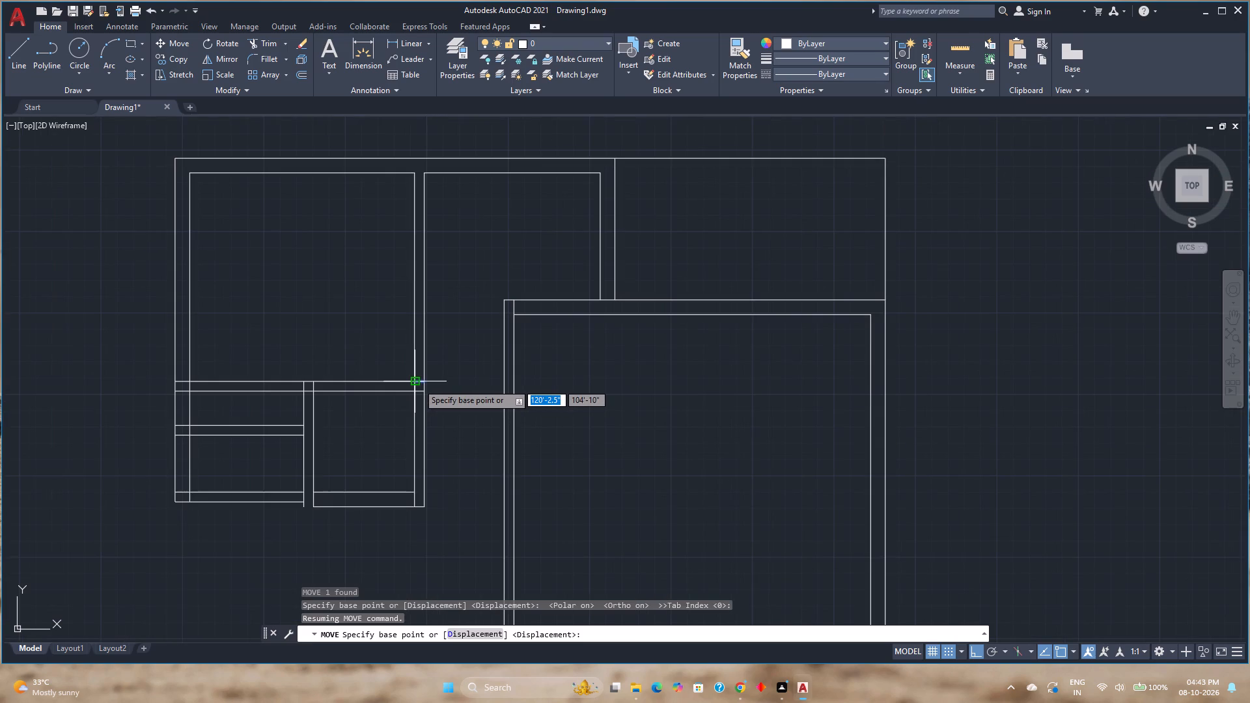
{"action": "left_click", "coordinate": [418, 383]}
{"action": "scroll", "coordinate": [414, 362], "scroll_direction": "up", "scroll_amount": 3}
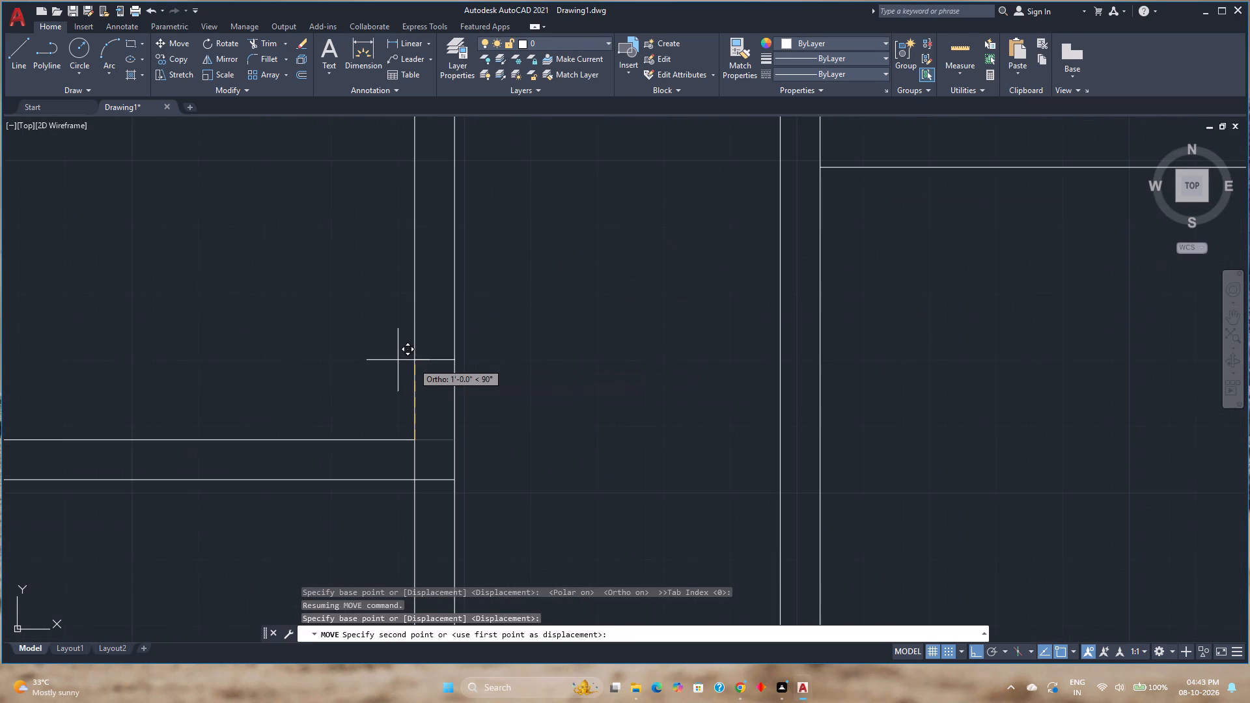
{"action": "scroll", "coordinate": [425, 351], "scroll_direction": "down", "scroll_amount": 2}
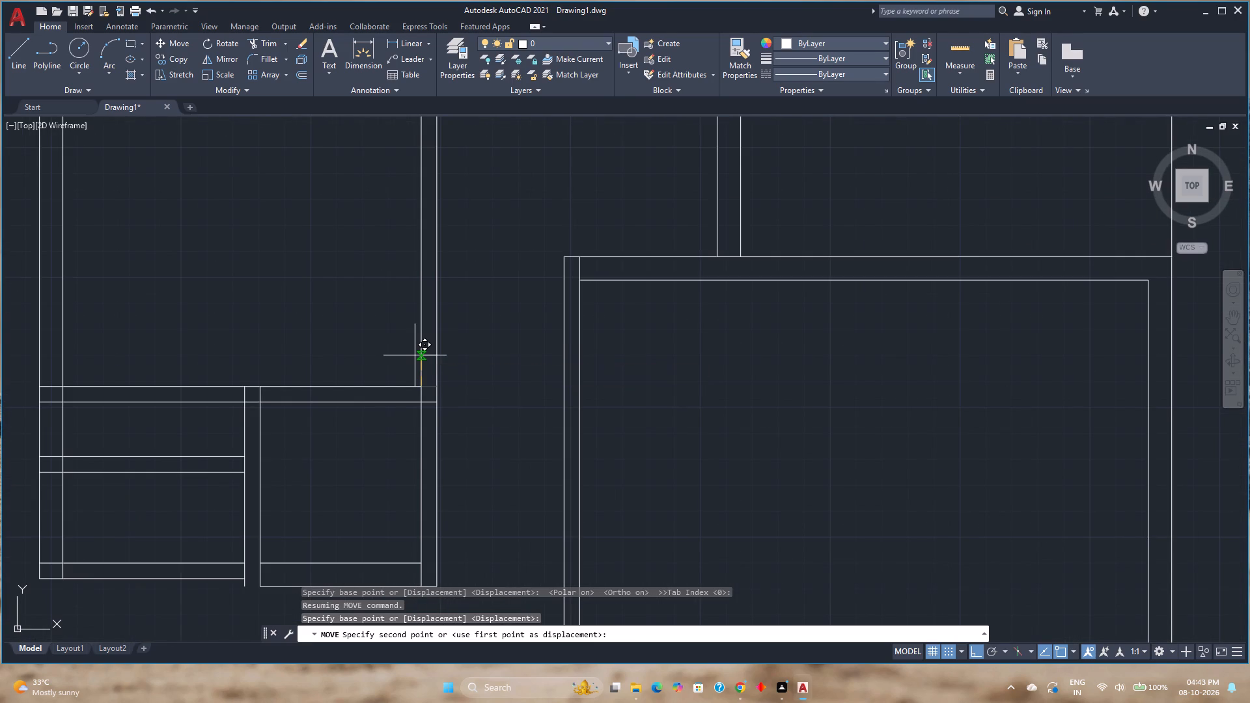
{"action": "key", "text": "6"}
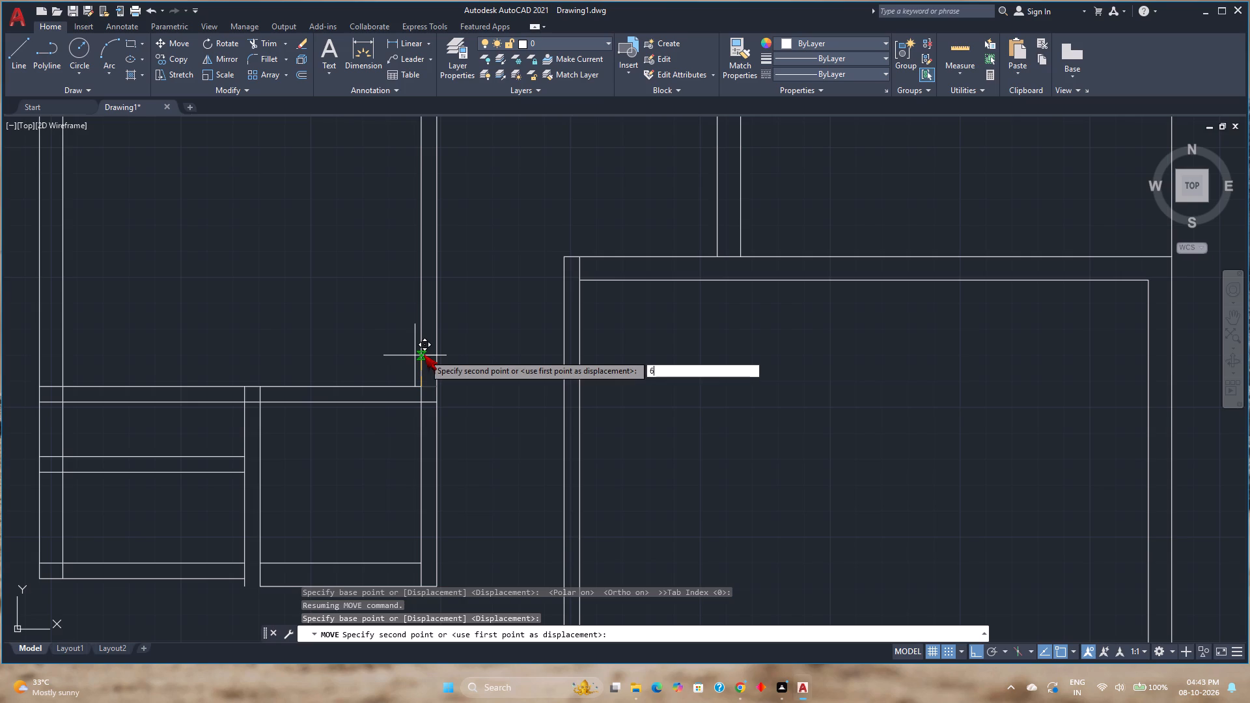
{"action": "key", "text": "shift+quotedbl"}
{"action": "key", "text": "Return"}
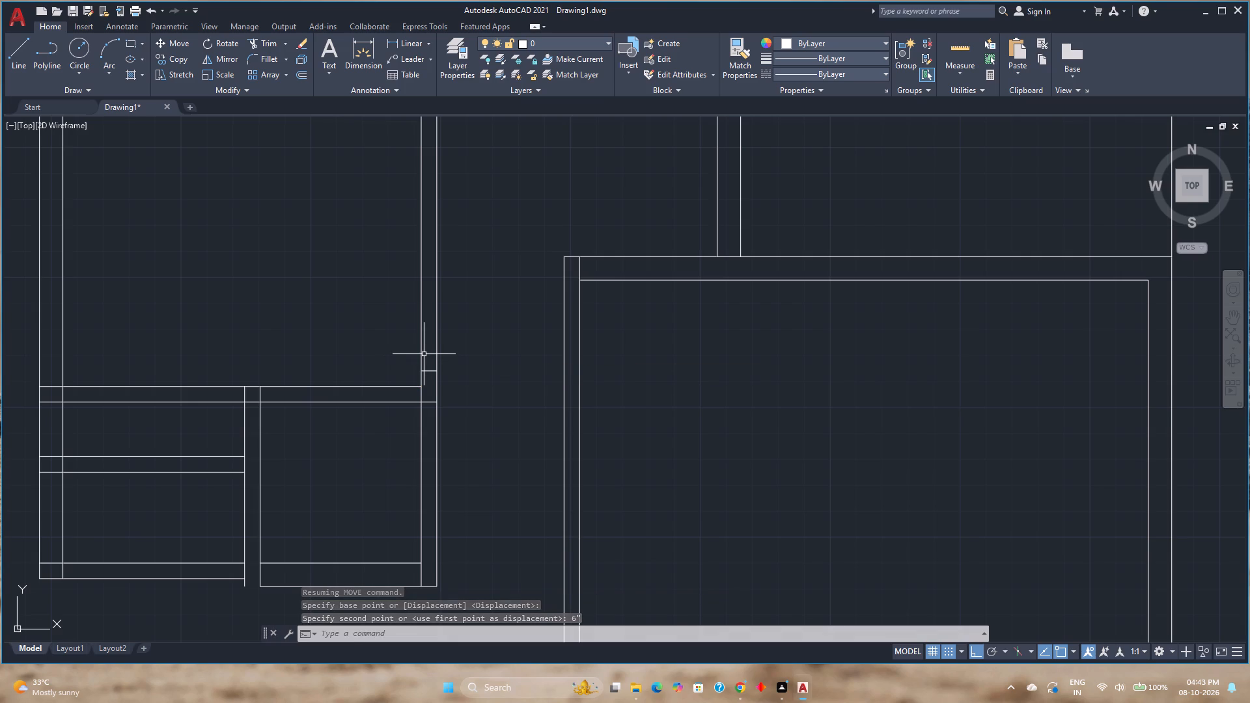
Offset the short line across the left block's right wall 3' upward to mark the other side of an opening.
{"action": "left_click", "coordinate": [299, 75]}
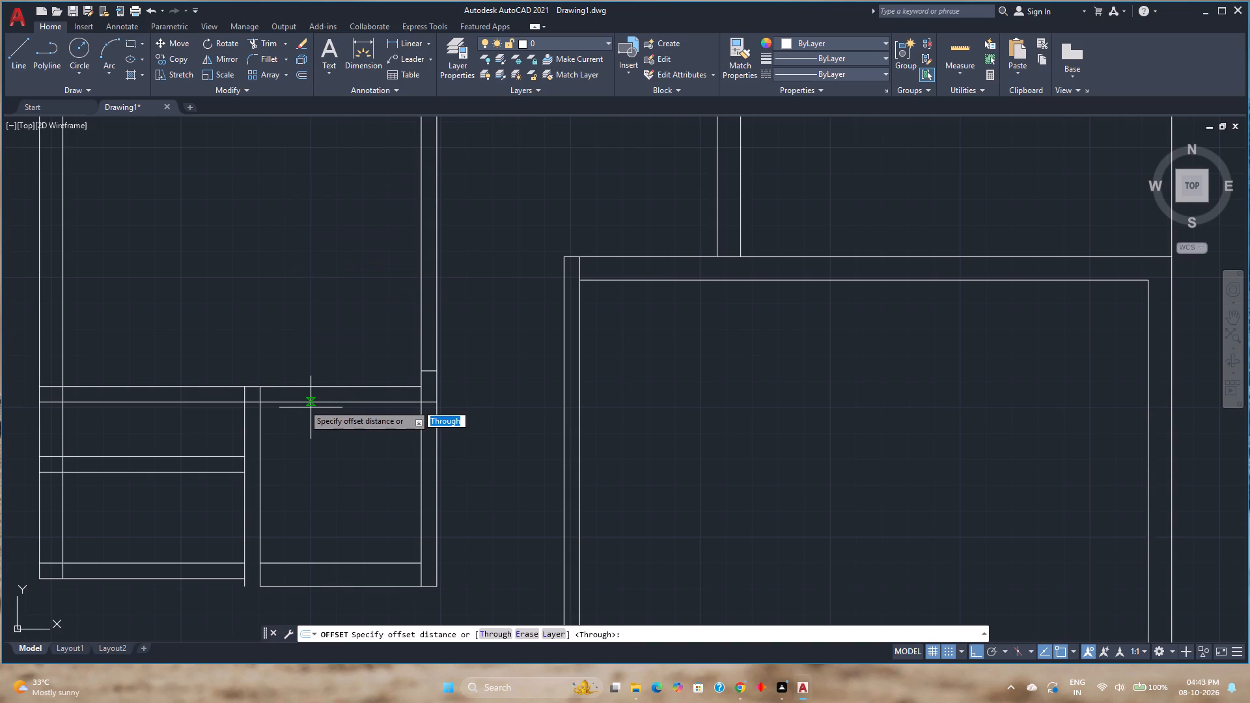
{"action": "type", "text": "3'"}
{"action": "key", "text": "Return"}
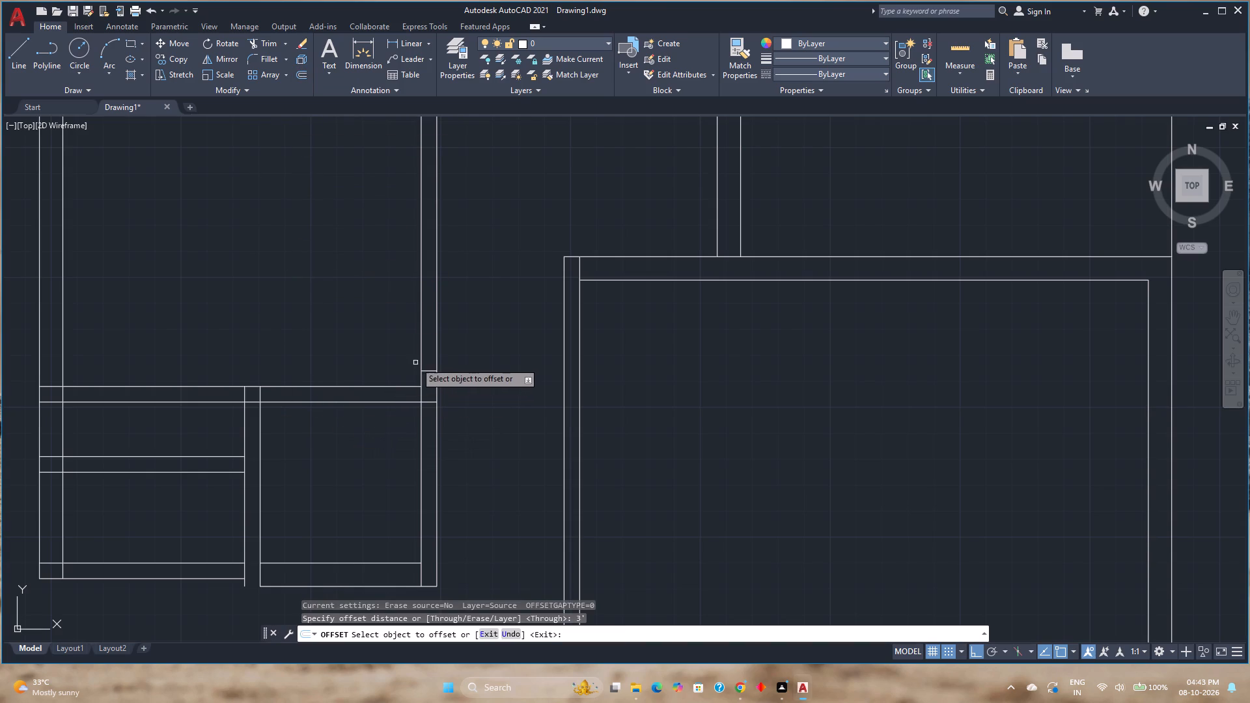
{"action": "left_click", "coordinate": [430, 372]}
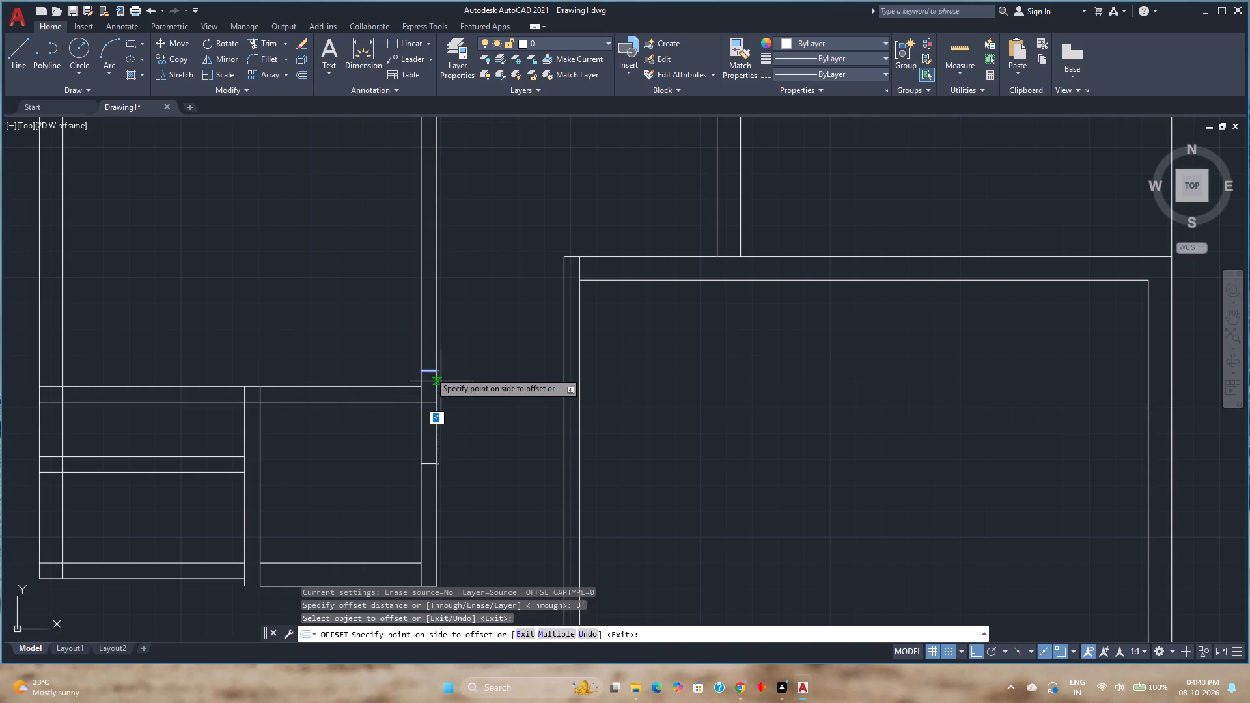
{"action": "left_click", "coordinate": [428, 327]}
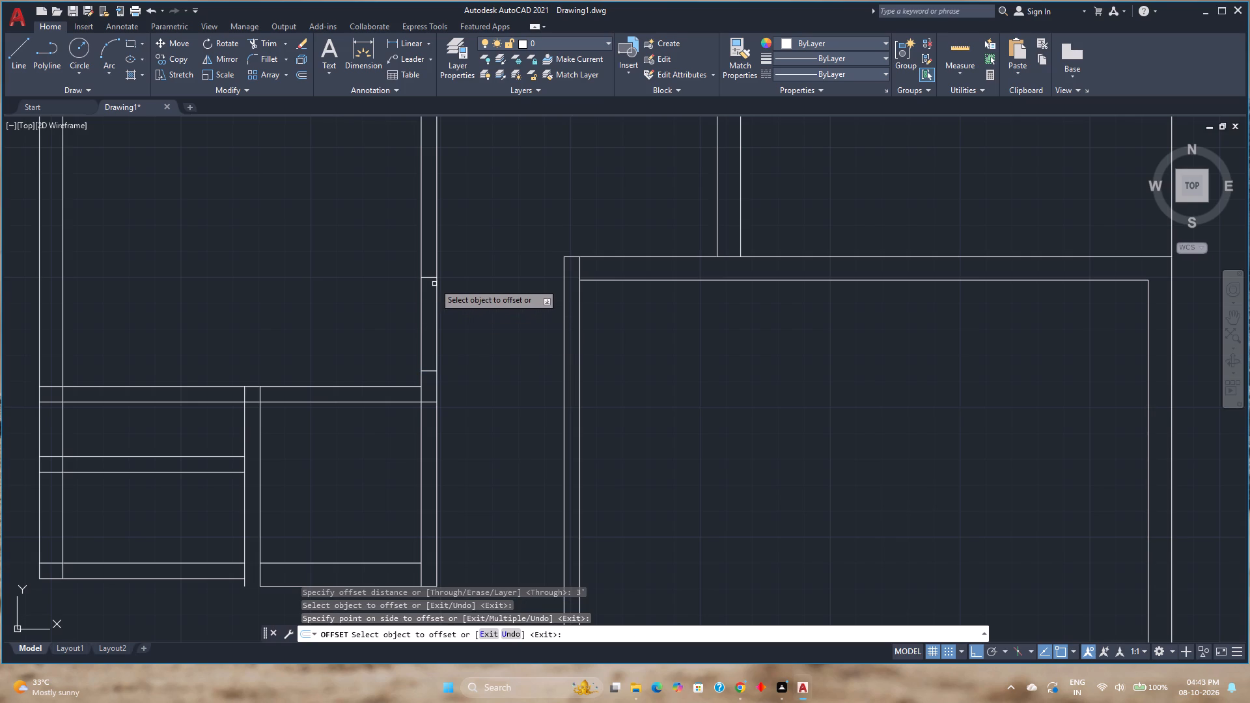
{"action": "key", "text": "t"}
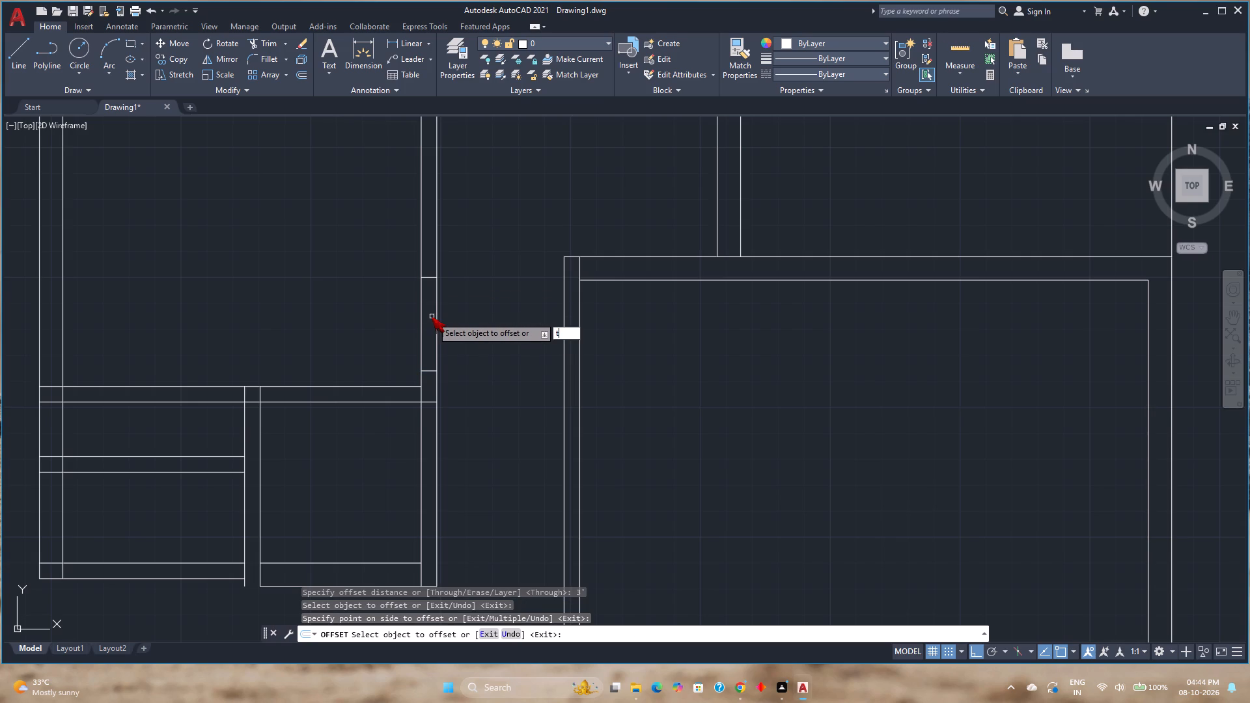
{"action": "key", "text": "Escape"}
Trim both right wall lines between the two short lines to open a 3' doorway gap.
{"action": "key", "text": "t"}
{"action": "key", "text": "r"}
{"action": "key", "text": "Return"}
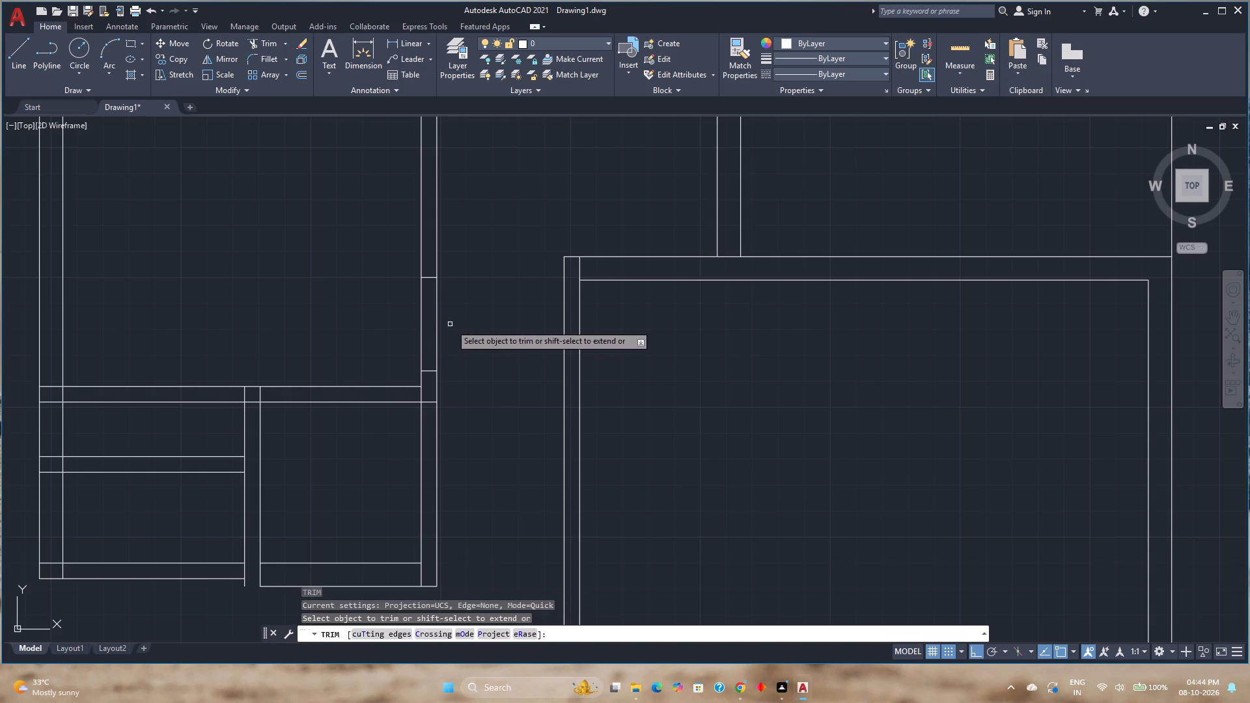
{"action": "left_click", "coordinate": [454, 324]}
{"action": "left_click", "coordinate": [385, 329]}
{"action": "key", "text": "Escape"}
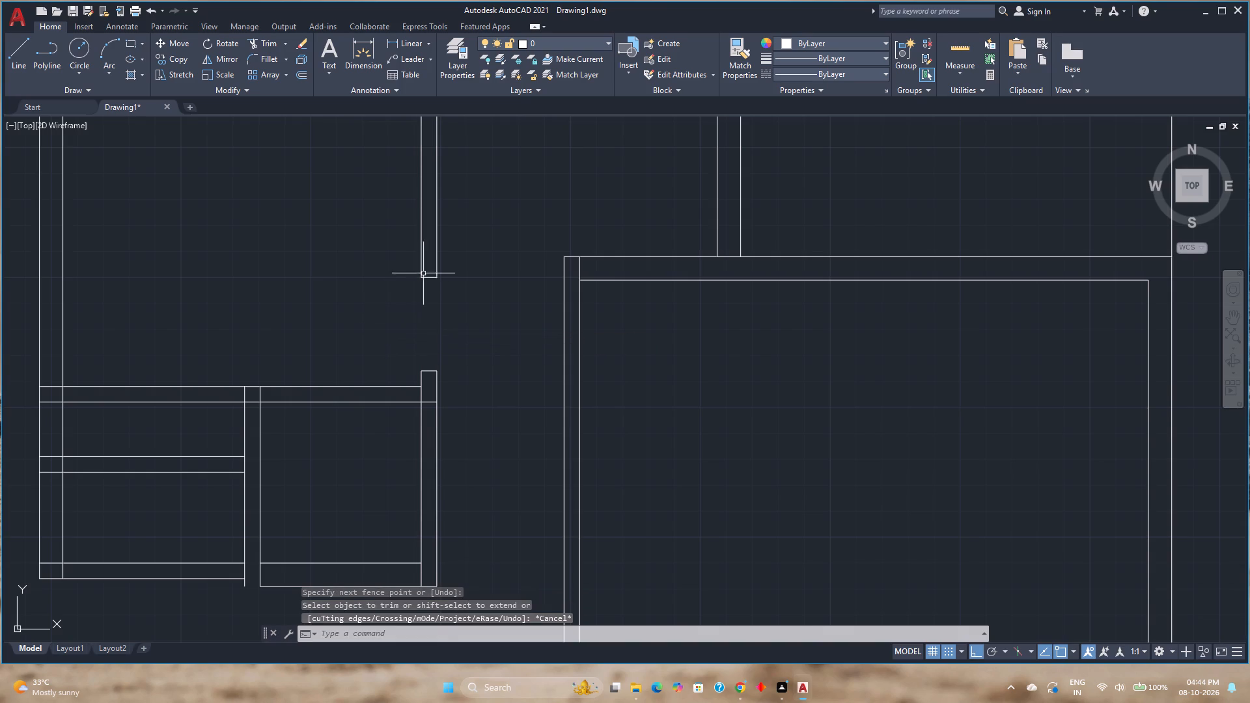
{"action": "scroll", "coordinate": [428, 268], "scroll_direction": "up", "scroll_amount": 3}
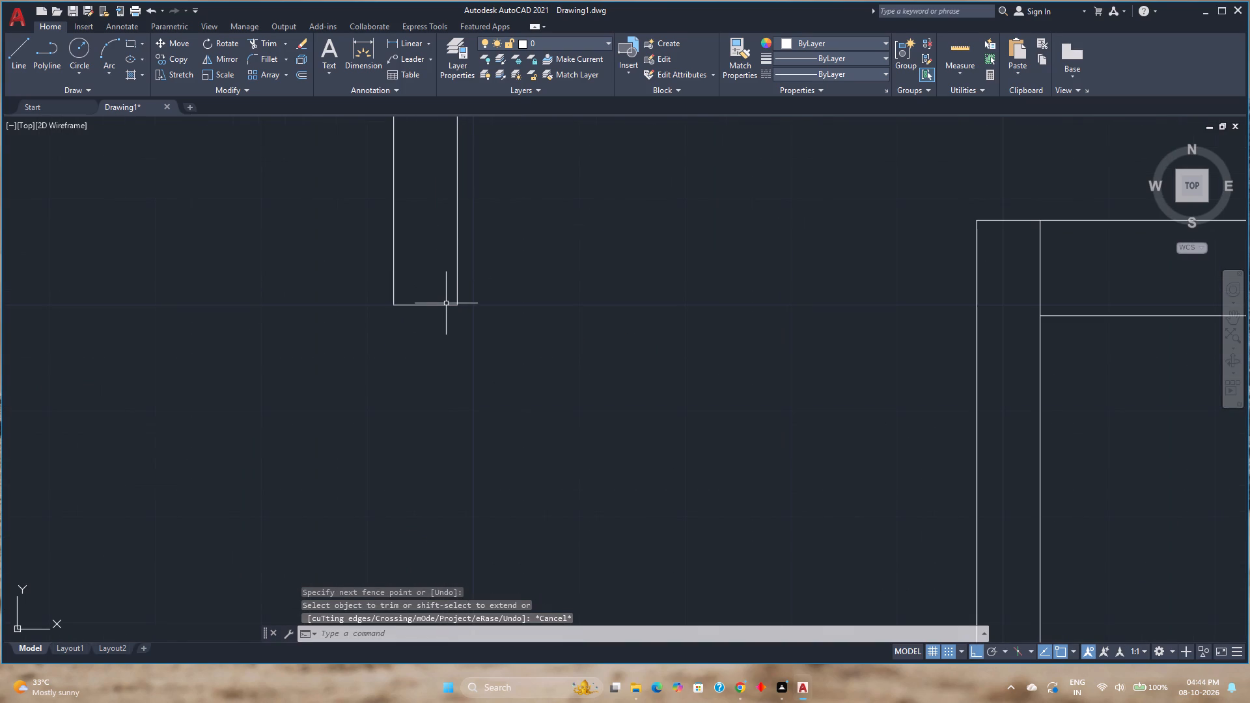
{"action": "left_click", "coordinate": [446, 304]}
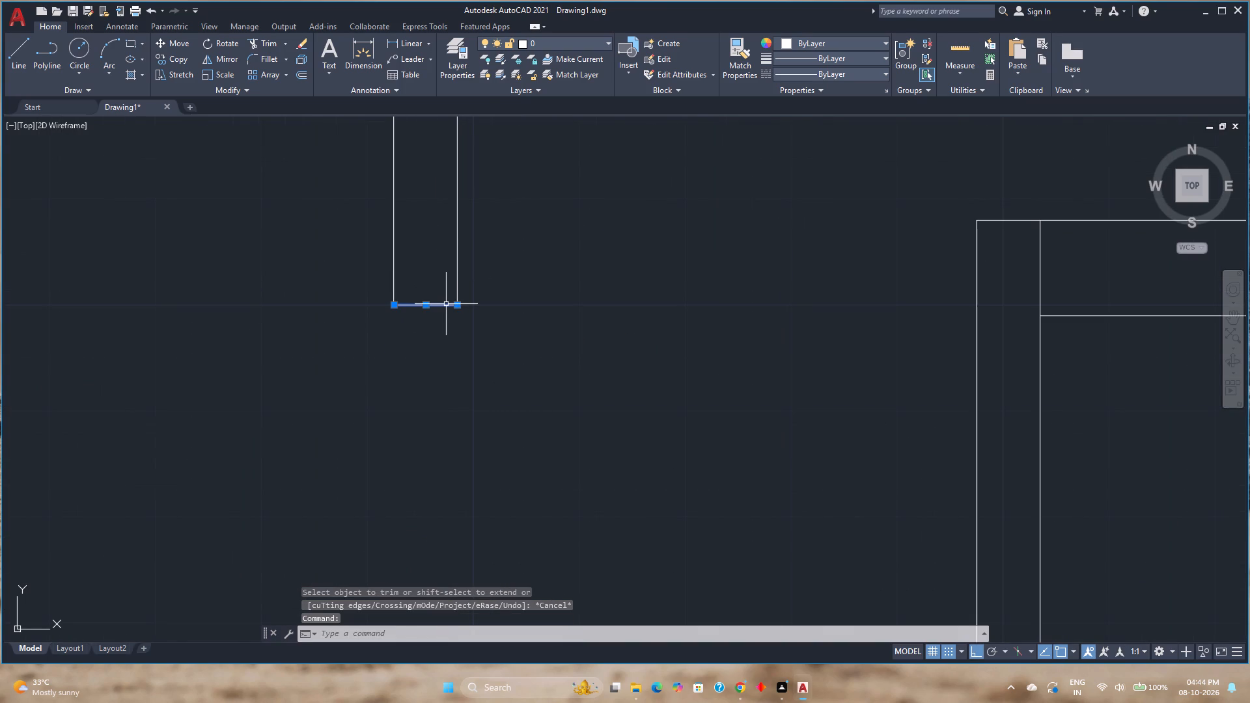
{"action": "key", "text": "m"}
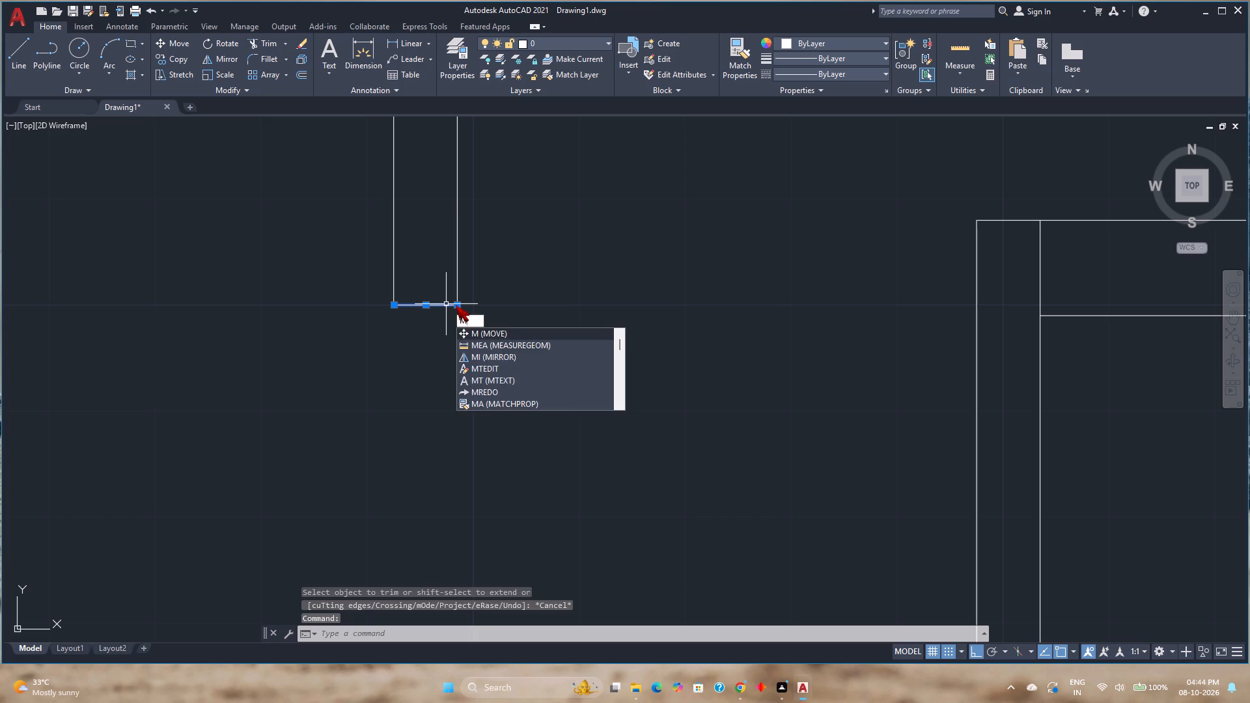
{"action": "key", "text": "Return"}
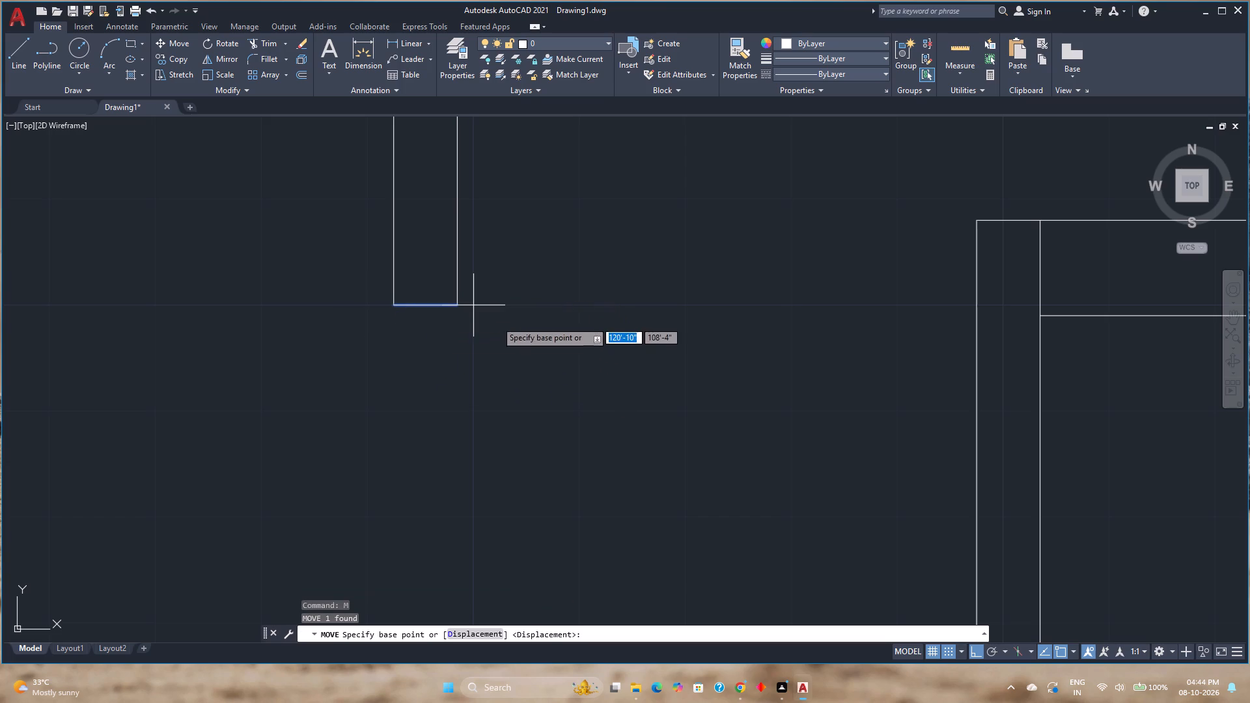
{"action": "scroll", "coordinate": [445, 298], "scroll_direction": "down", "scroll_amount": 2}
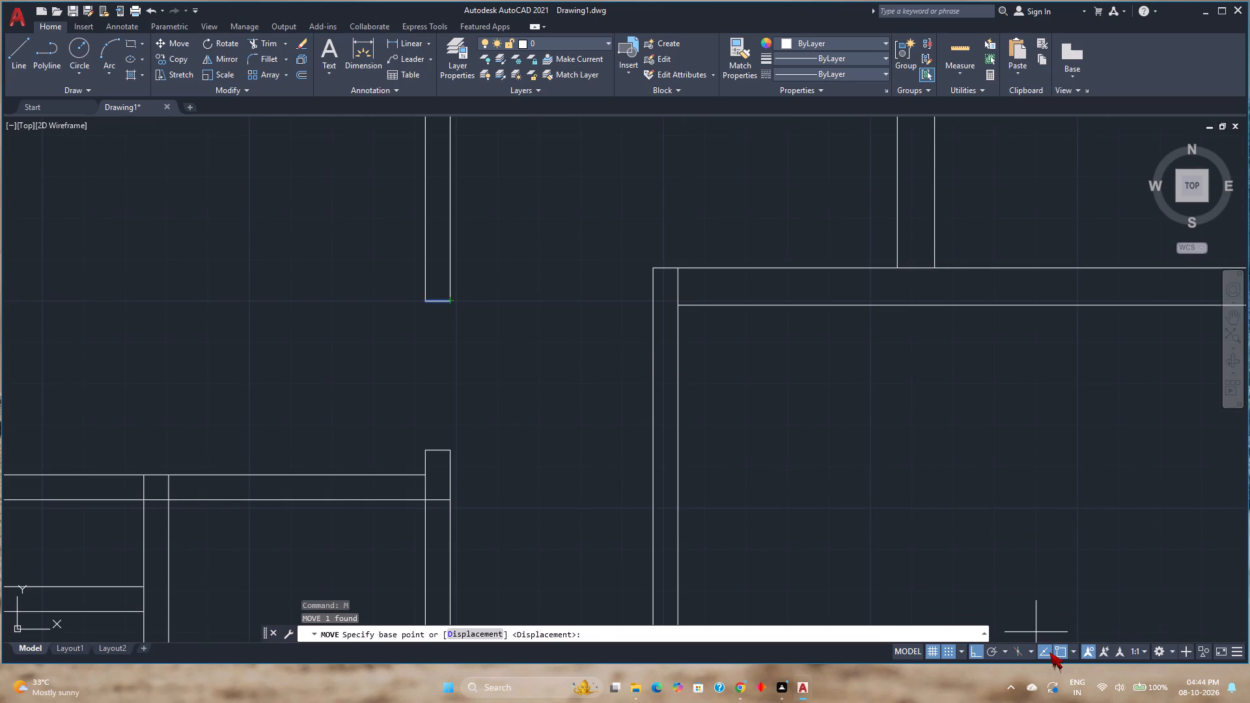
Turn on automatic adding of scales to annotative objects.
{"action": "left_click", "coordinate": [1105, 652]}
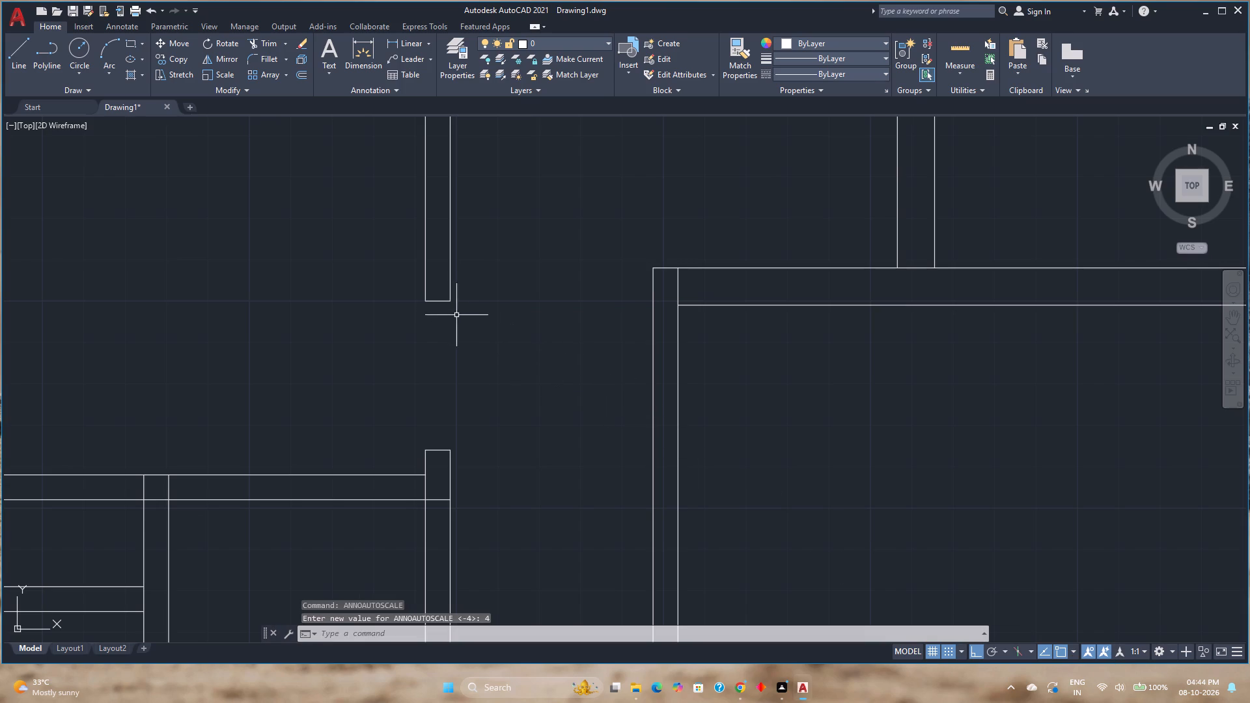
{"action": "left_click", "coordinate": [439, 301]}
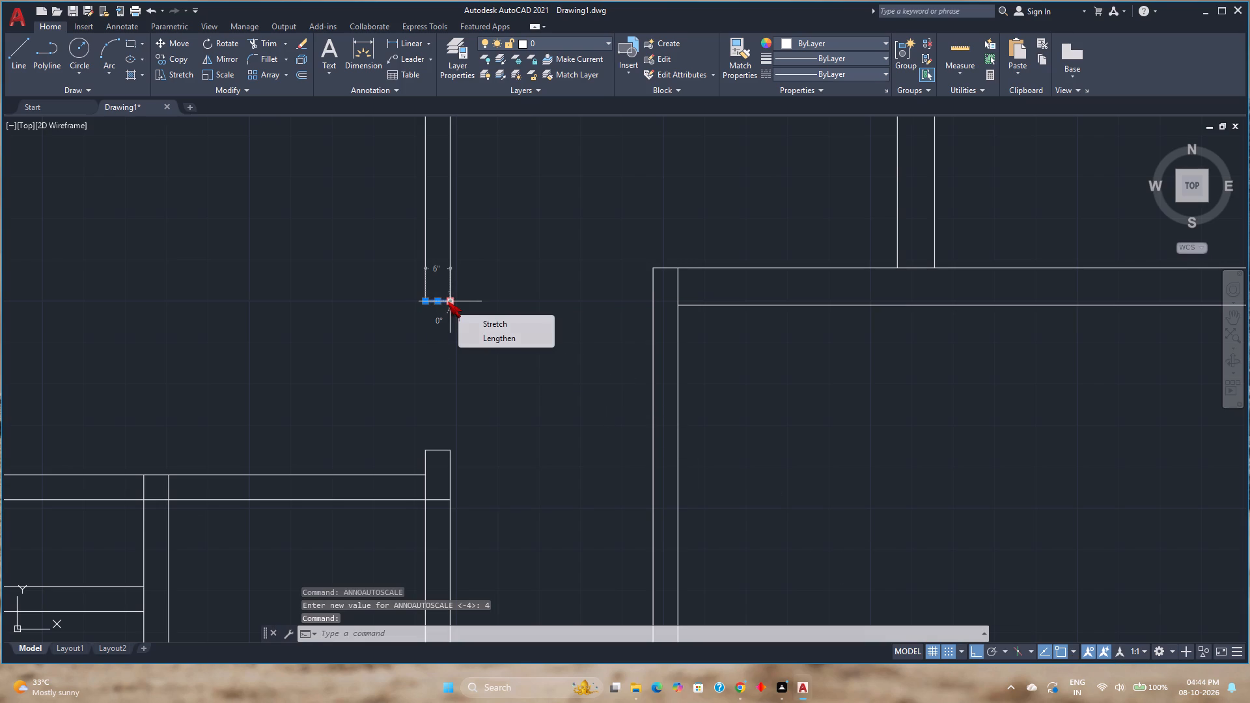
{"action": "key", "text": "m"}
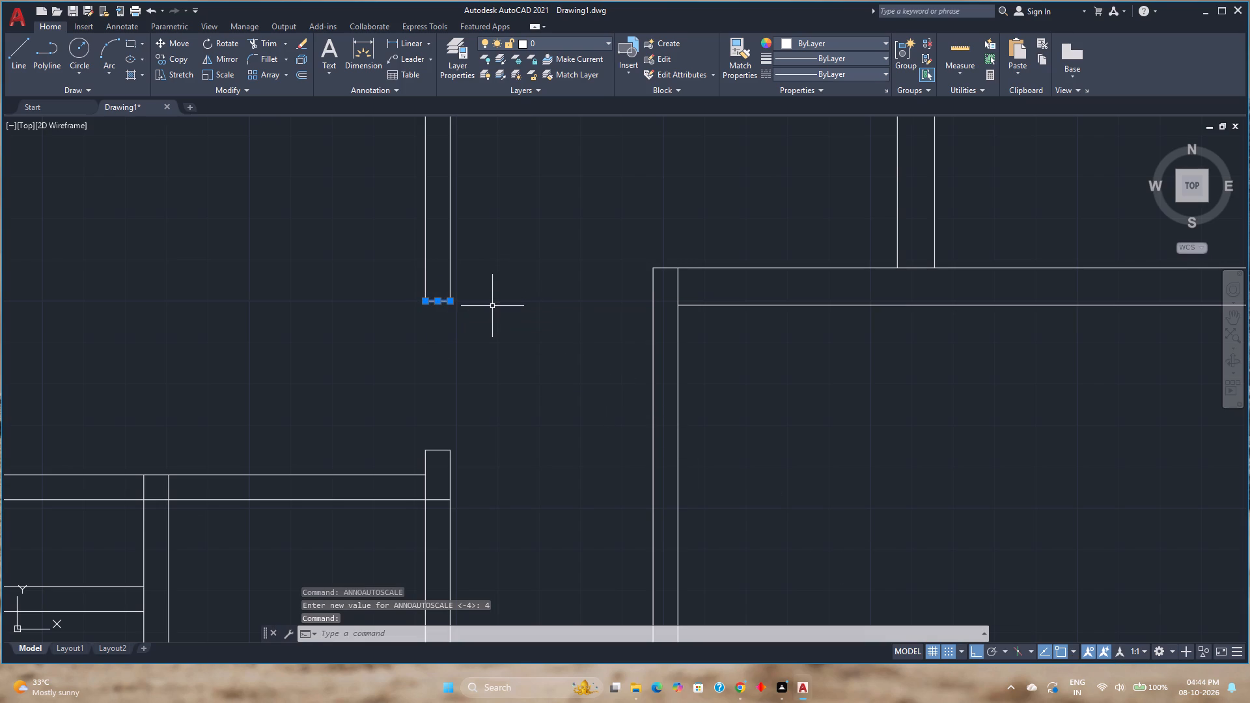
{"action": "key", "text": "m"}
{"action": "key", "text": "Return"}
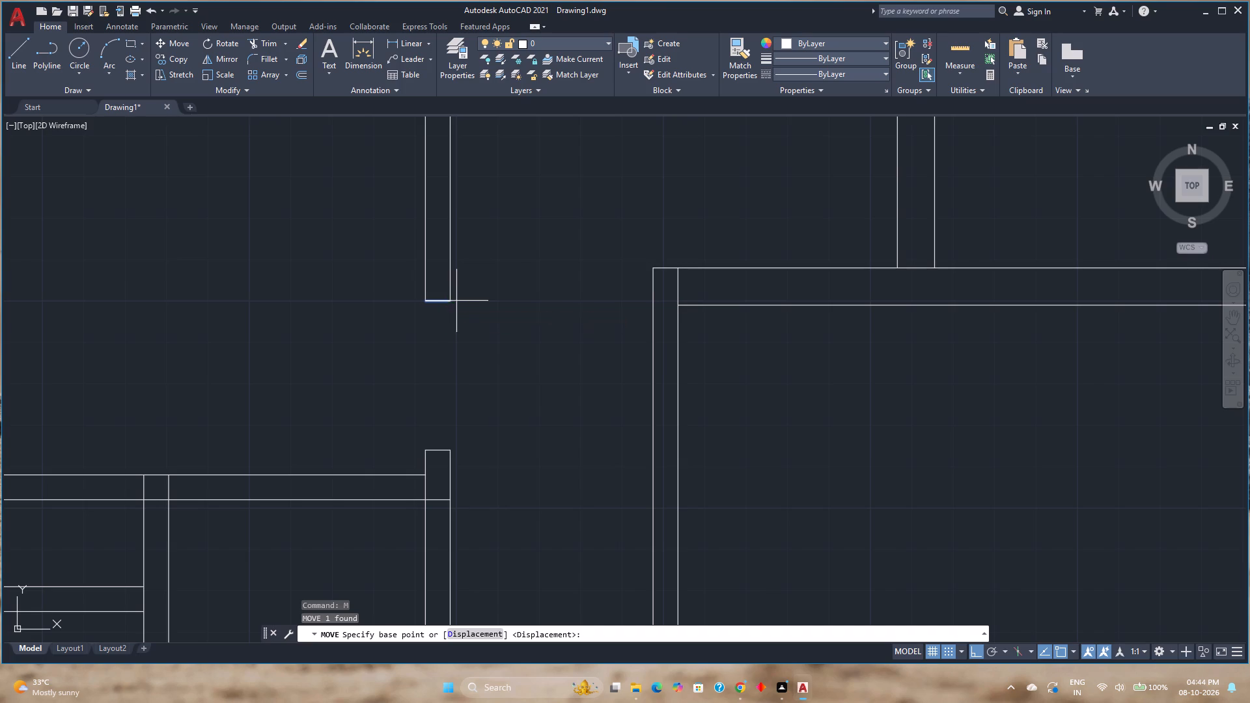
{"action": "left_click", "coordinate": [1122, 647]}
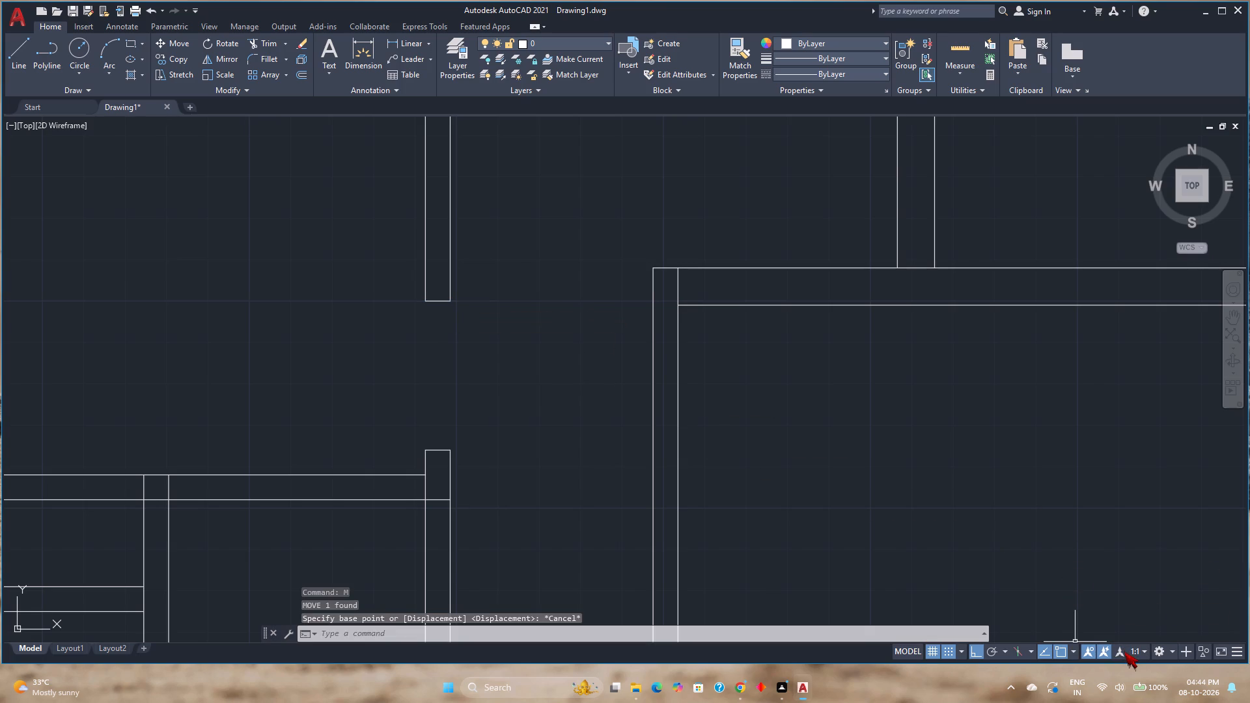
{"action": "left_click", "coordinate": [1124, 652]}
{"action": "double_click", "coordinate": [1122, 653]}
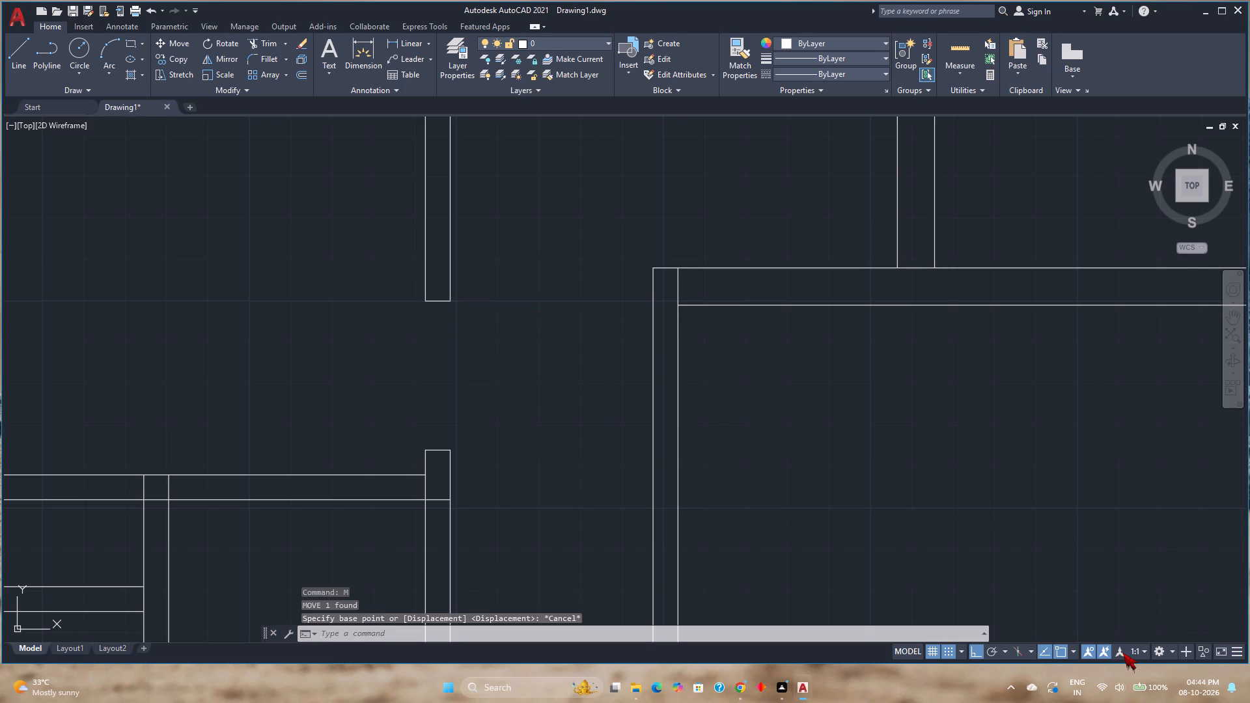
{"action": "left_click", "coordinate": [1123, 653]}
Turn off the display of annotative objects at all scales.
{"action": "left_click", "coordinate": [1089, 655]}
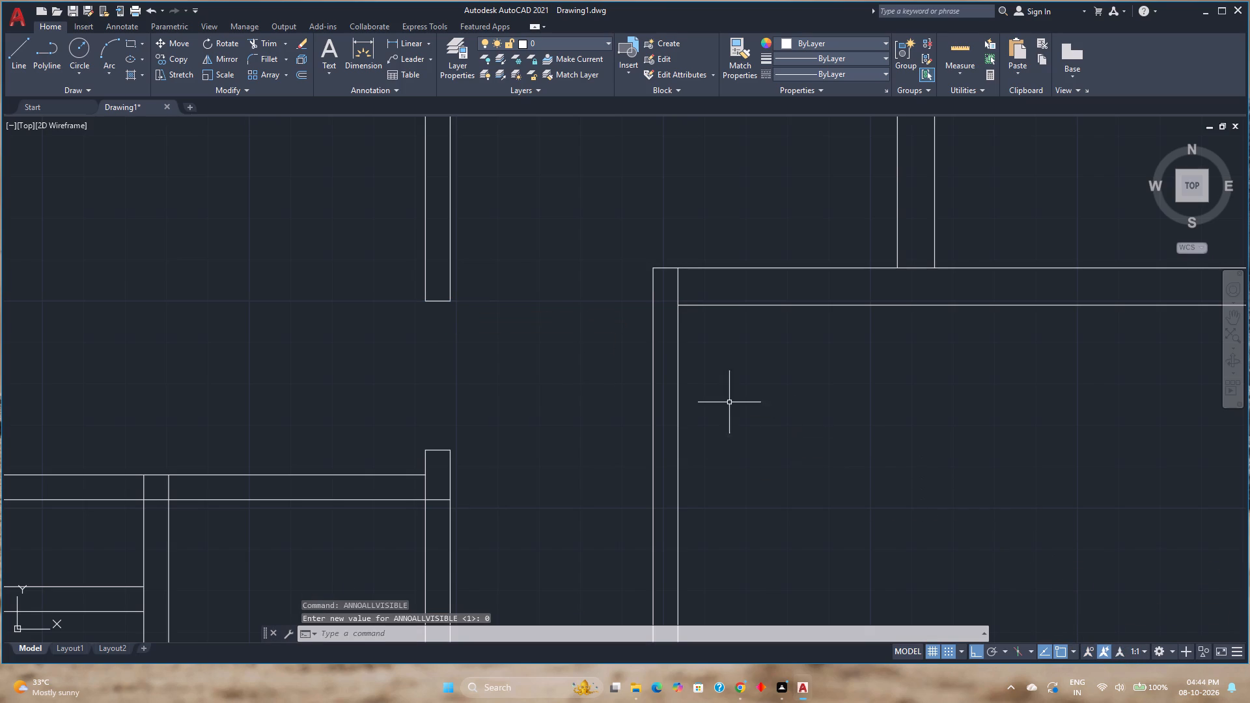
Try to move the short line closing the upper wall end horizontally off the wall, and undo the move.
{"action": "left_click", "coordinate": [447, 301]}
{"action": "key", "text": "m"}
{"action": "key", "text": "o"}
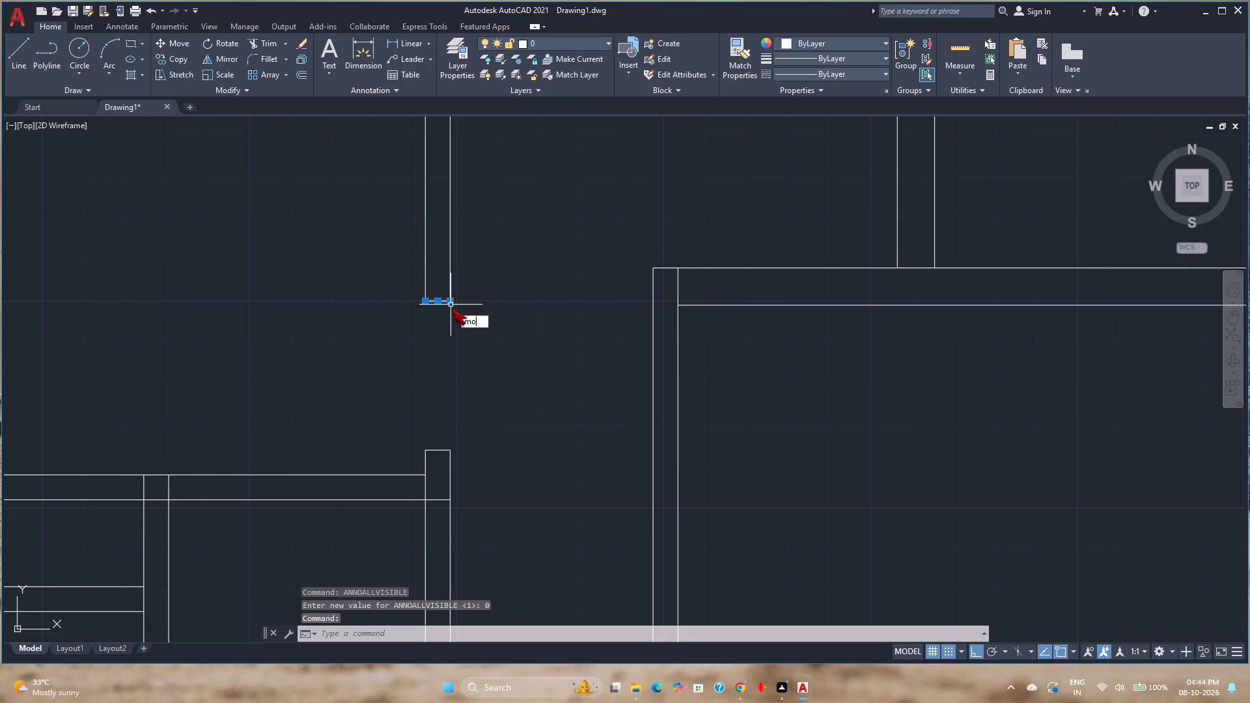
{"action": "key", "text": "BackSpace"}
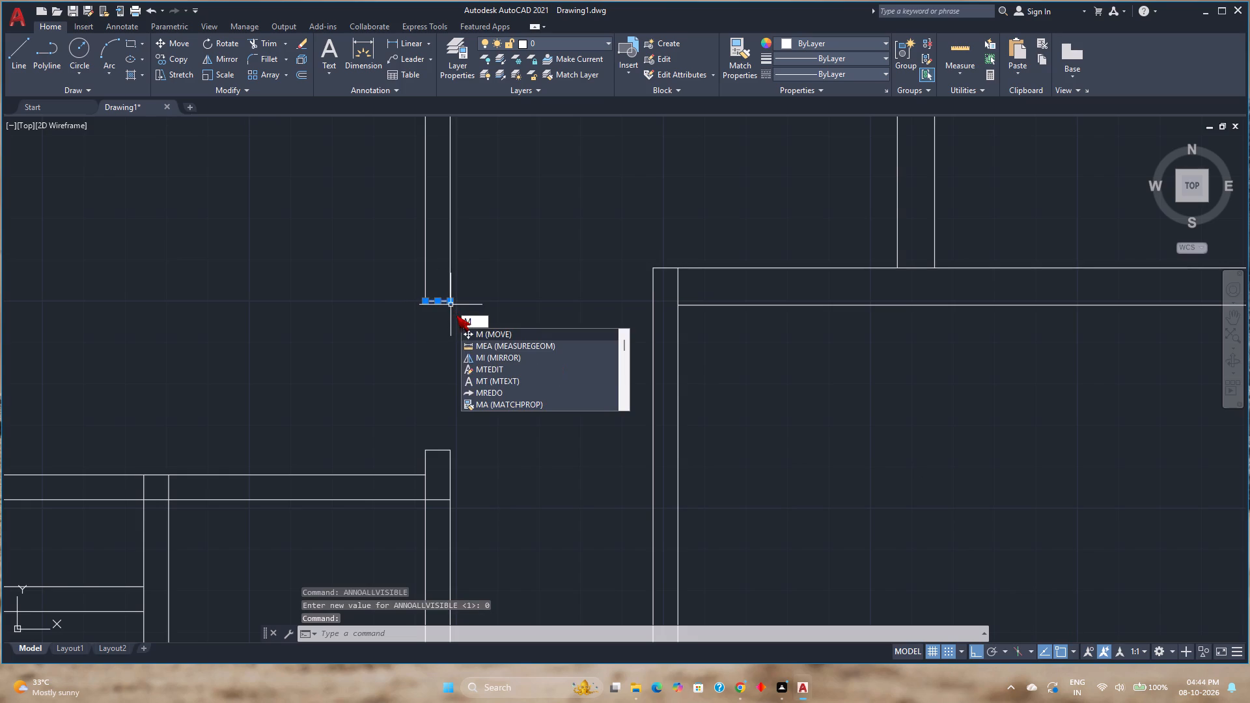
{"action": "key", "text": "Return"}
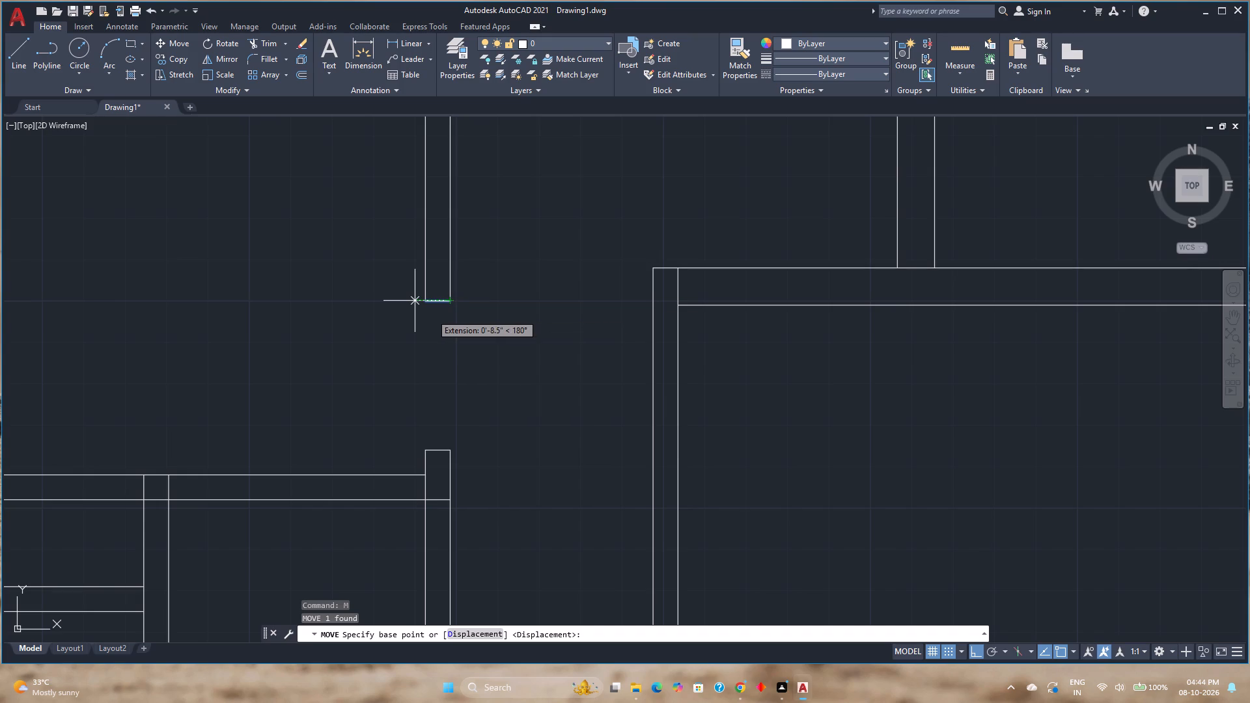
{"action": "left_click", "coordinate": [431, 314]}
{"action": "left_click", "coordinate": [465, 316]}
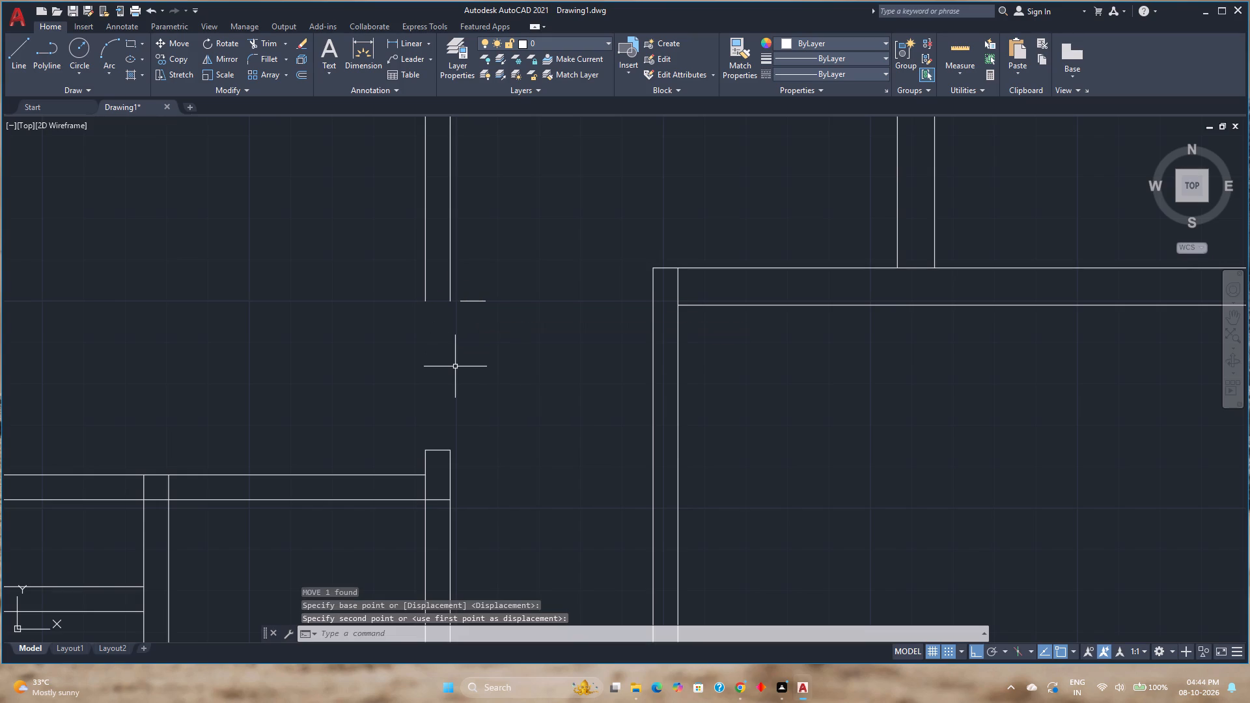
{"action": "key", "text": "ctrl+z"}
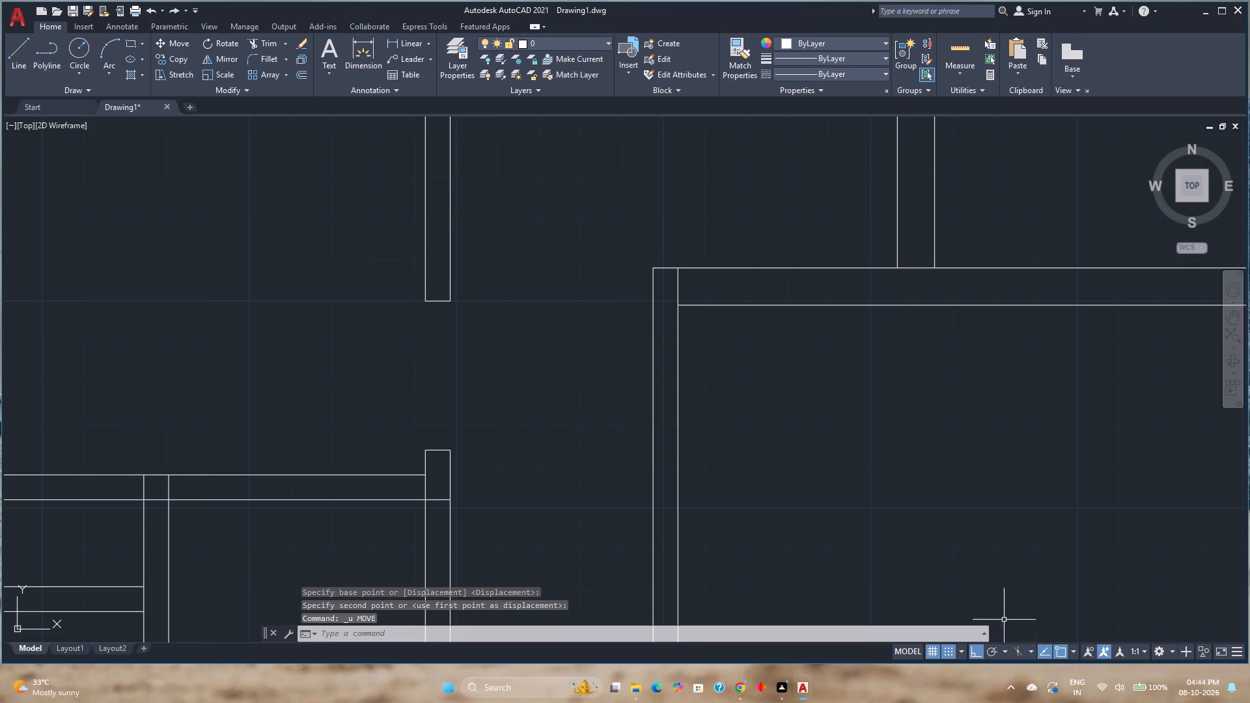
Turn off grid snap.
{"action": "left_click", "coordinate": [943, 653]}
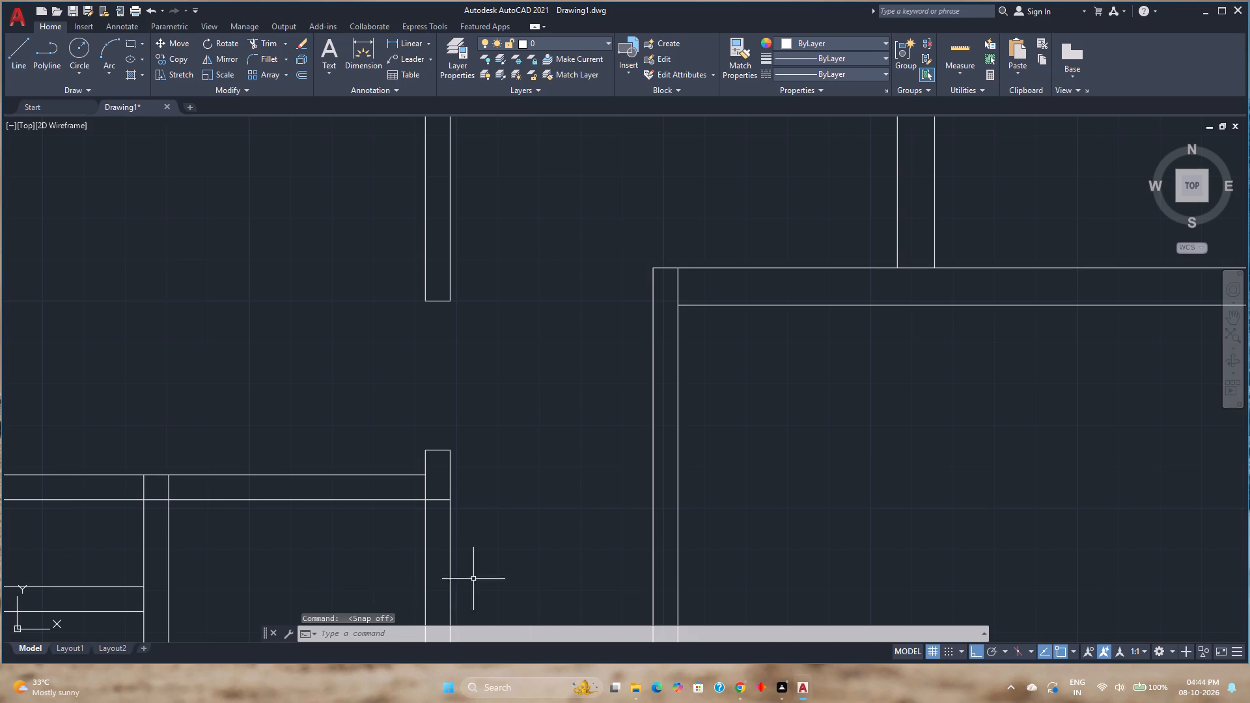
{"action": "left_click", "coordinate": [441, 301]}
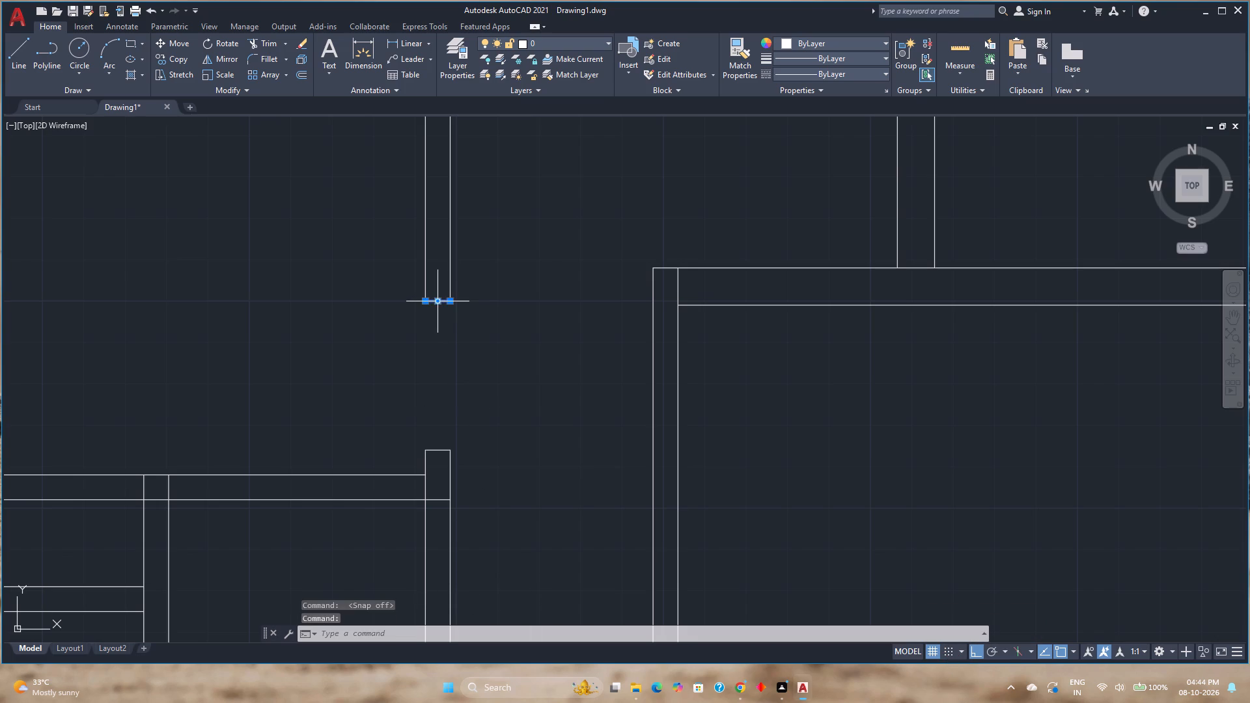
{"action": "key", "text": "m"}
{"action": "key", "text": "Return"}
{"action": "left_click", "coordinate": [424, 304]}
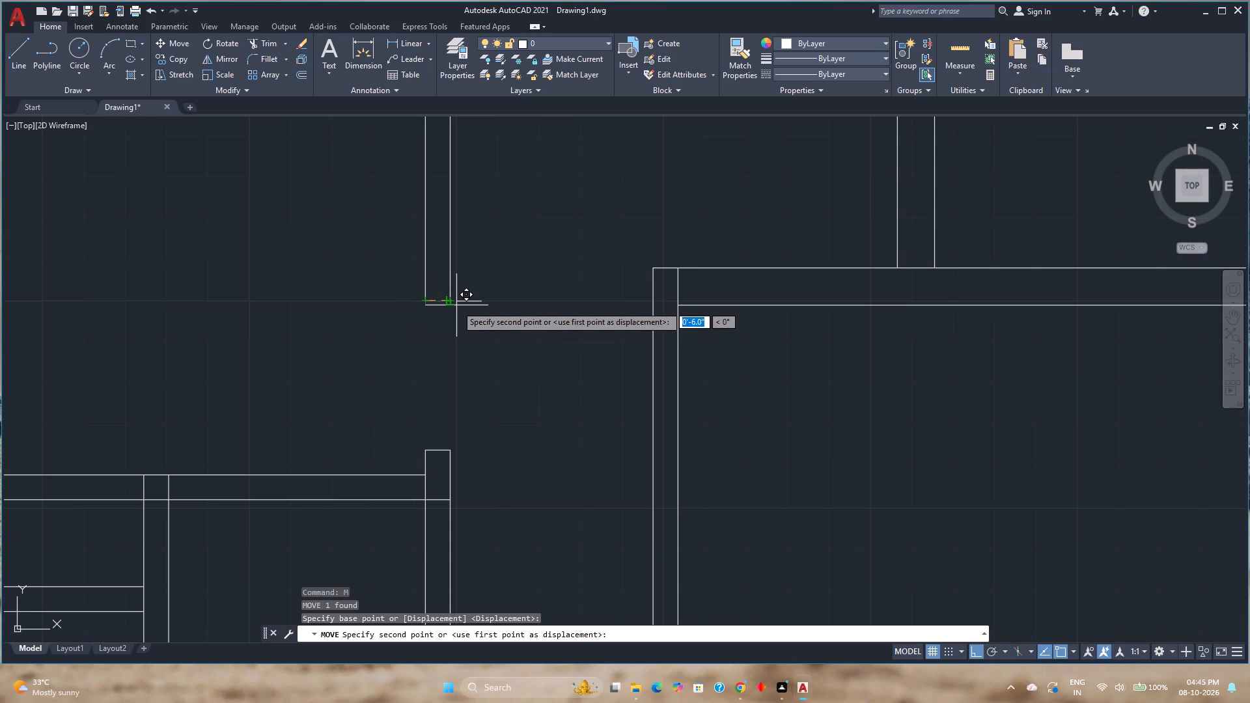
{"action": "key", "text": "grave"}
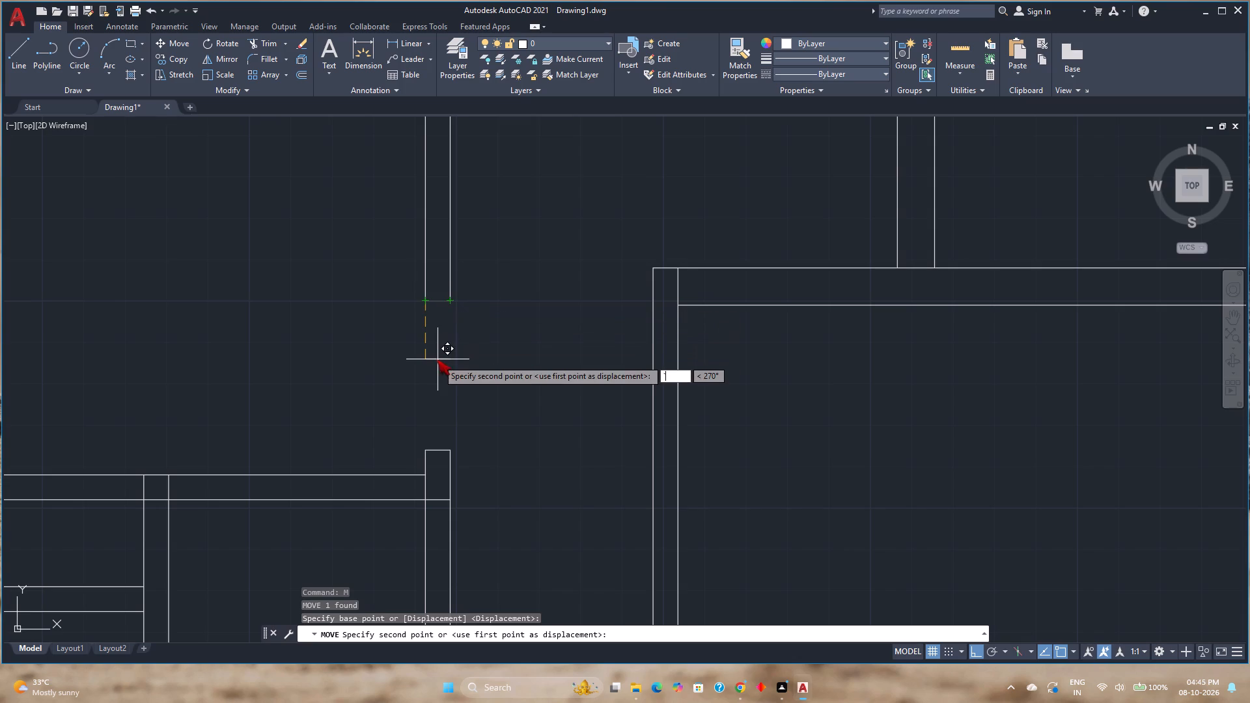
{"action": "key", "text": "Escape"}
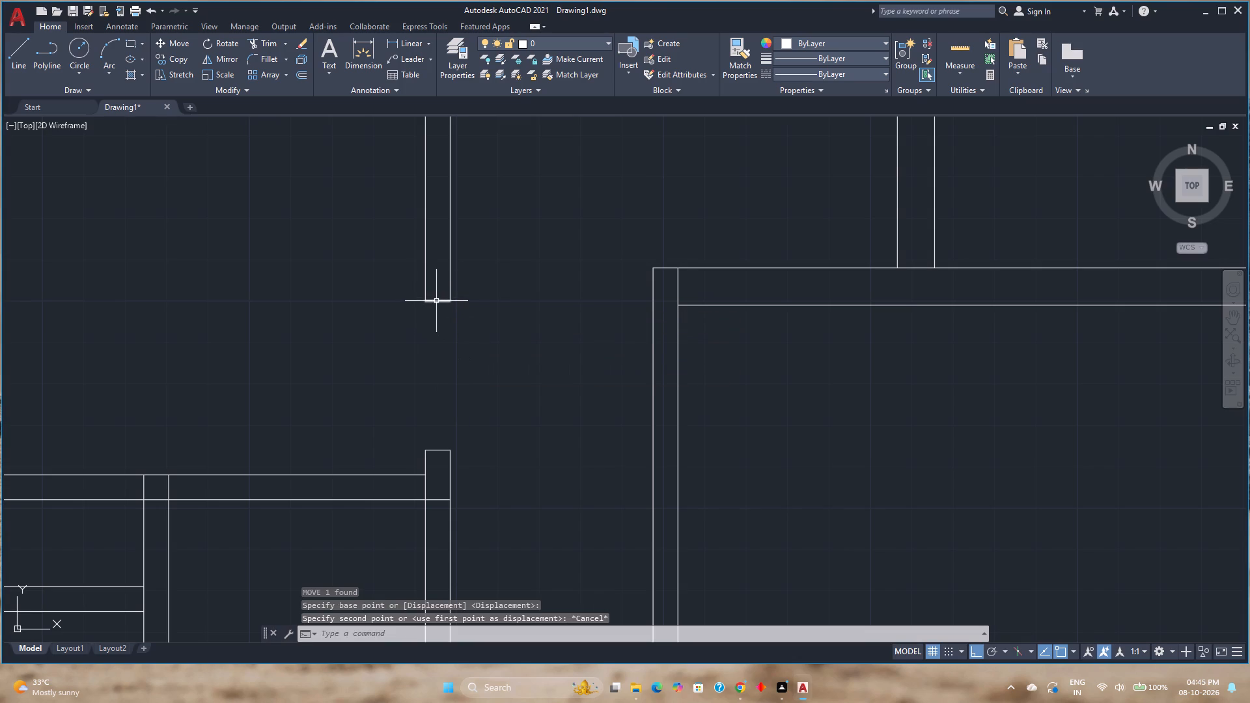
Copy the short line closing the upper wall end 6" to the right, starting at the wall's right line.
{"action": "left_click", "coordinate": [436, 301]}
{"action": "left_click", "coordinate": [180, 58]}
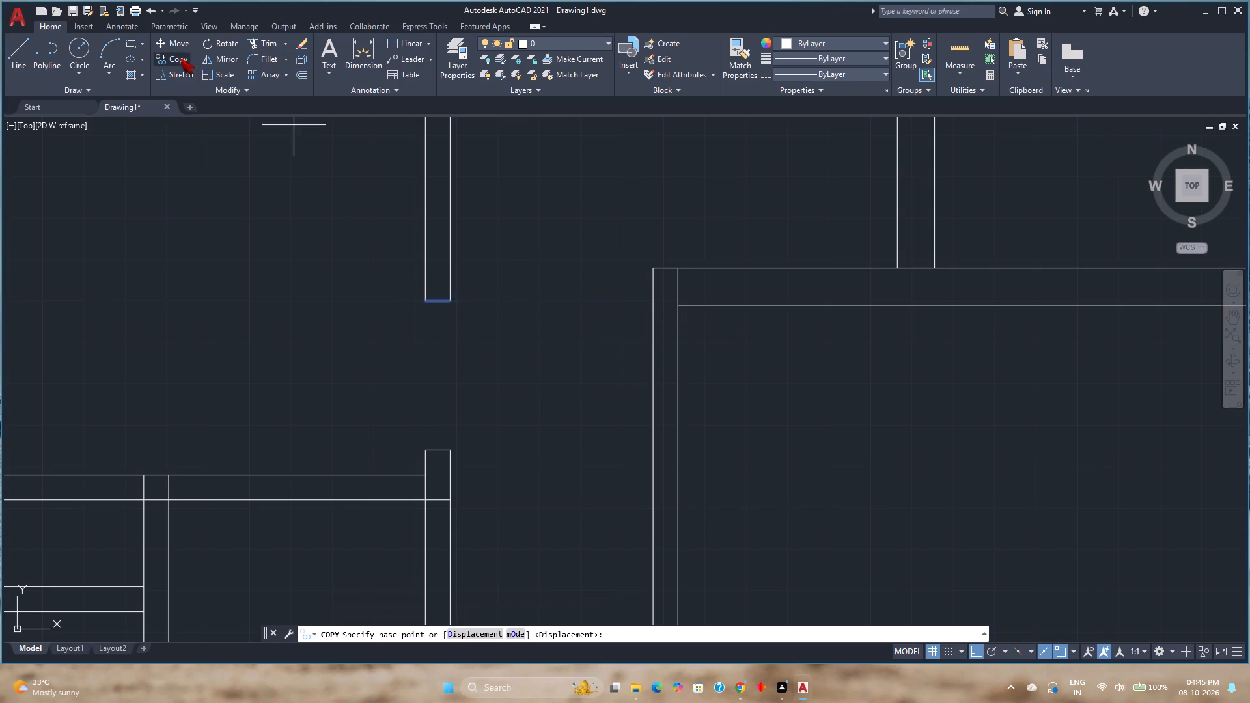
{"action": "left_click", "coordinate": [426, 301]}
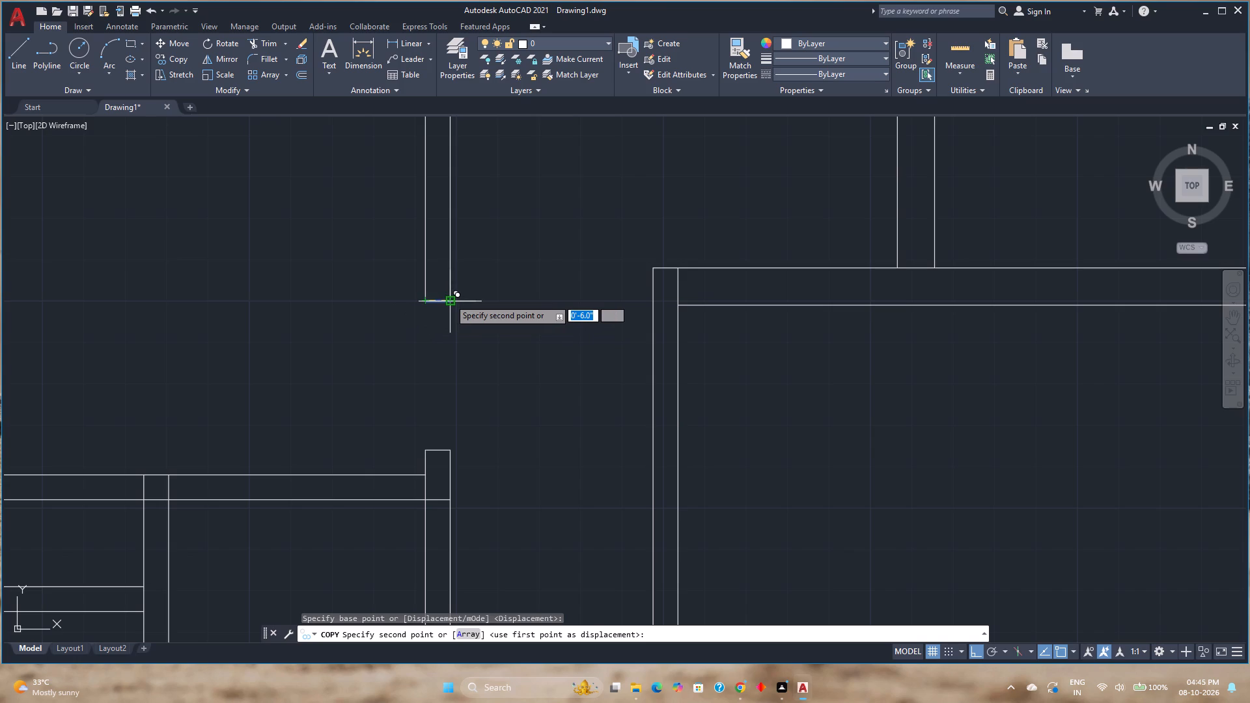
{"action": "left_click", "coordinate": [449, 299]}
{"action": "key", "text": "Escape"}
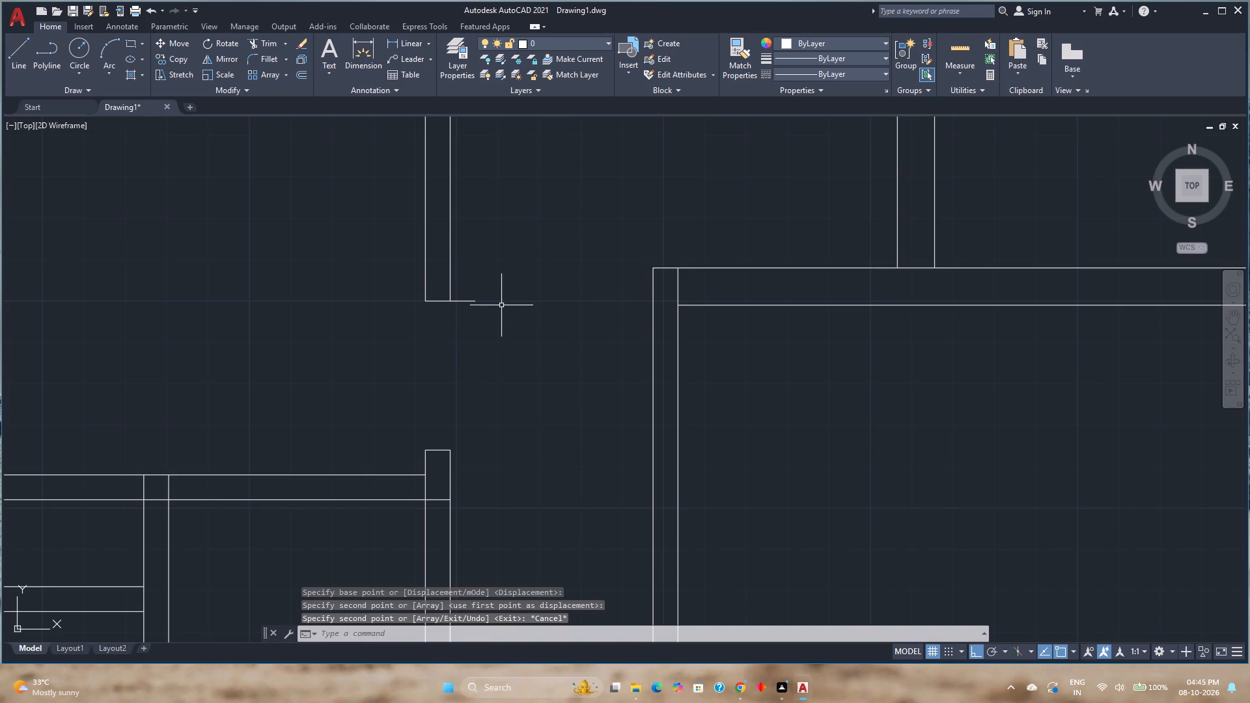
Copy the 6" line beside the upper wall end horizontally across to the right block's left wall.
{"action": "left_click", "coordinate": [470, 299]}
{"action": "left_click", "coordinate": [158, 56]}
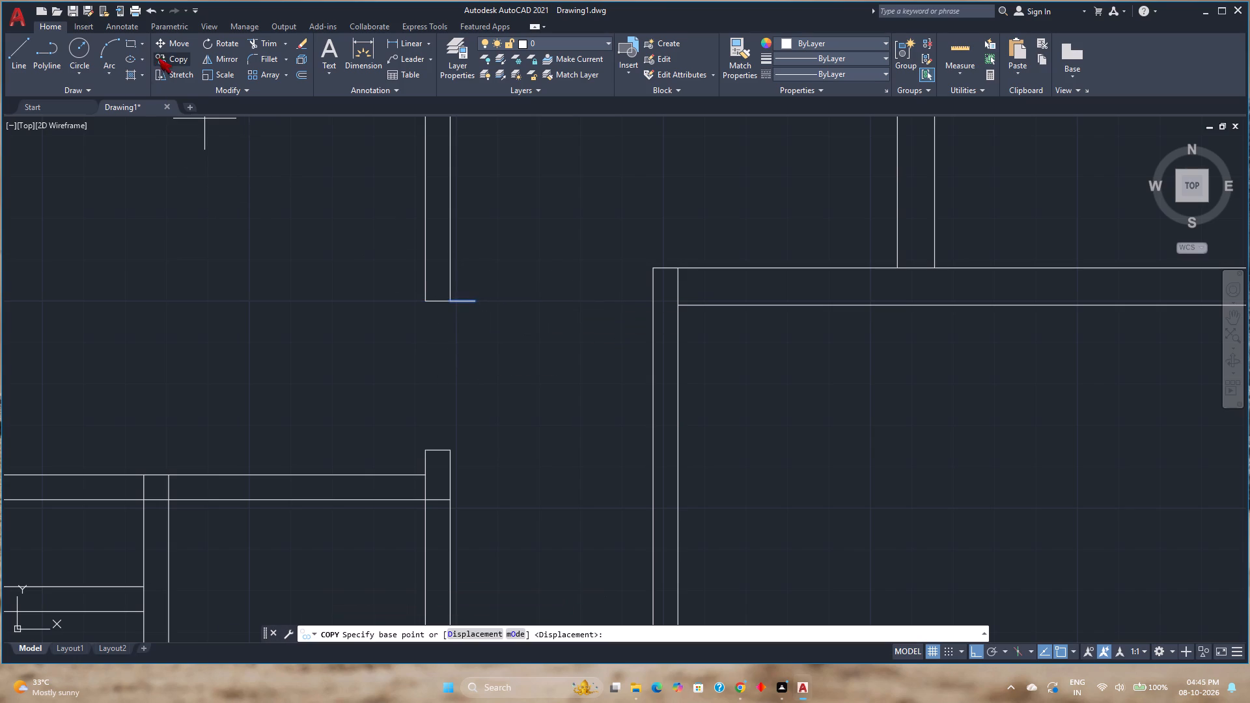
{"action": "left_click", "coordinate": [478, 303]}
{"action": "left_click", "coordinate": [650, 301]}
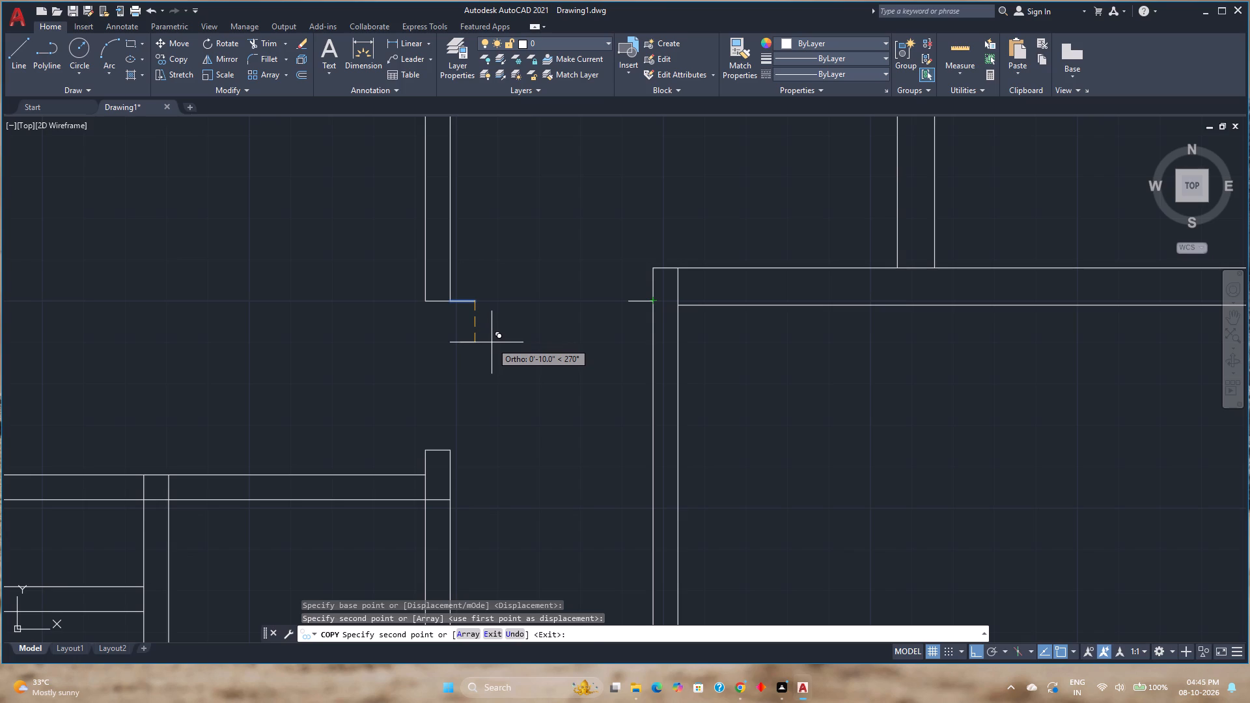
Undo the line copies, annotation settings and 3' doorway cut, back to the single short line across the left block's right wall.
{"action": "key", "text": "ctrl+z"}
{"action": "key", "text": "ctrl+z"}
{"action": "key", "text": "ctrl+z"}
{"action": "key", "text": "ctrl+z"}
{"action": "key", "text": "Escape"}
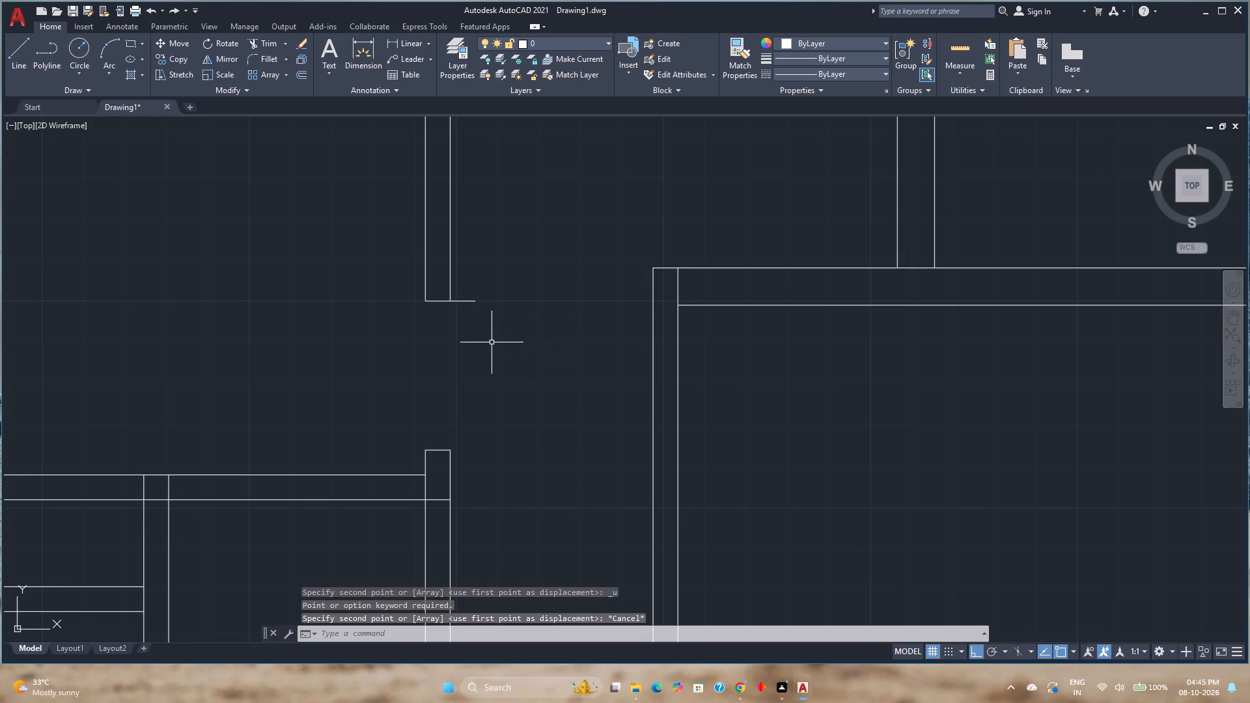
{"action": "key", "text": "ctrl+z"}
{"action": "key", "text": "ctrl+z"}
{"action": "key", "text": "ctrl+z"}
{"action": "key", "text": "ctrl+z"}
{"action": "key", "text": "ctrl+z"}
{"action": "key", "text": "ctrl+z"}
{"action": "key", "text": "ctrl+z"}
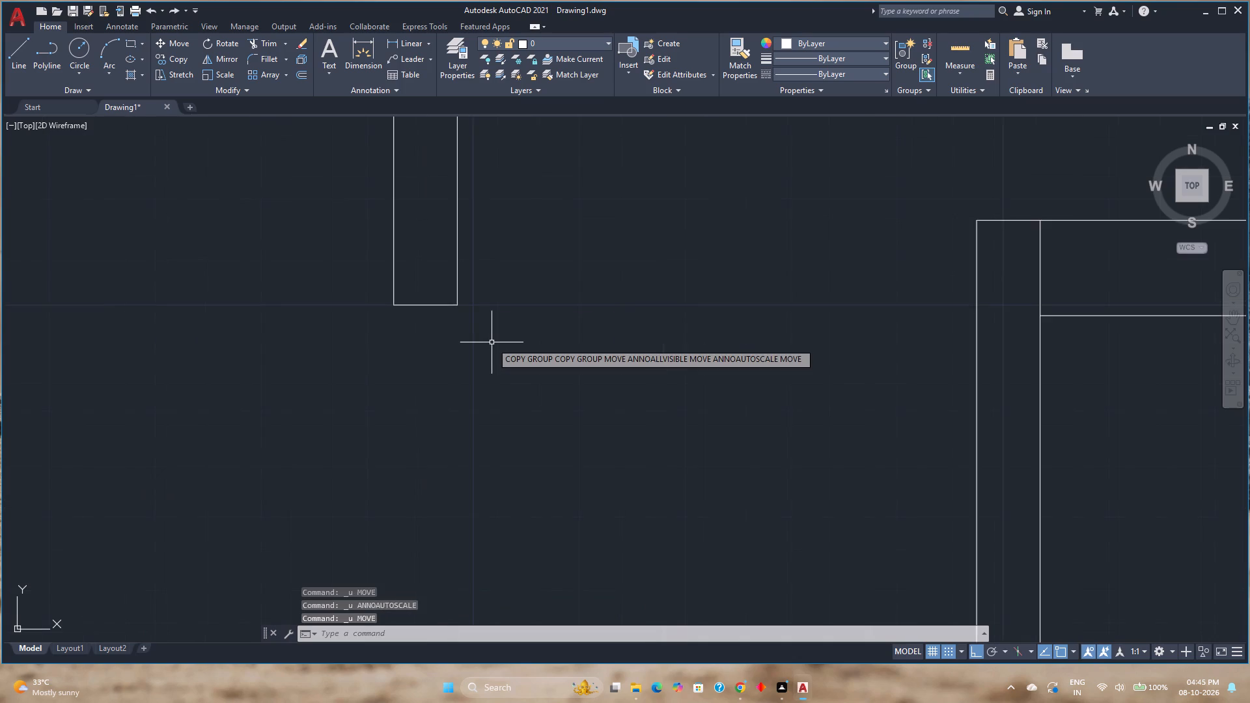
{"action": "key", "text": "ctrl+z"}
{"action": "key", "text": "ctrl+z"}
{"action": "key", "text": "ctrl+z"}
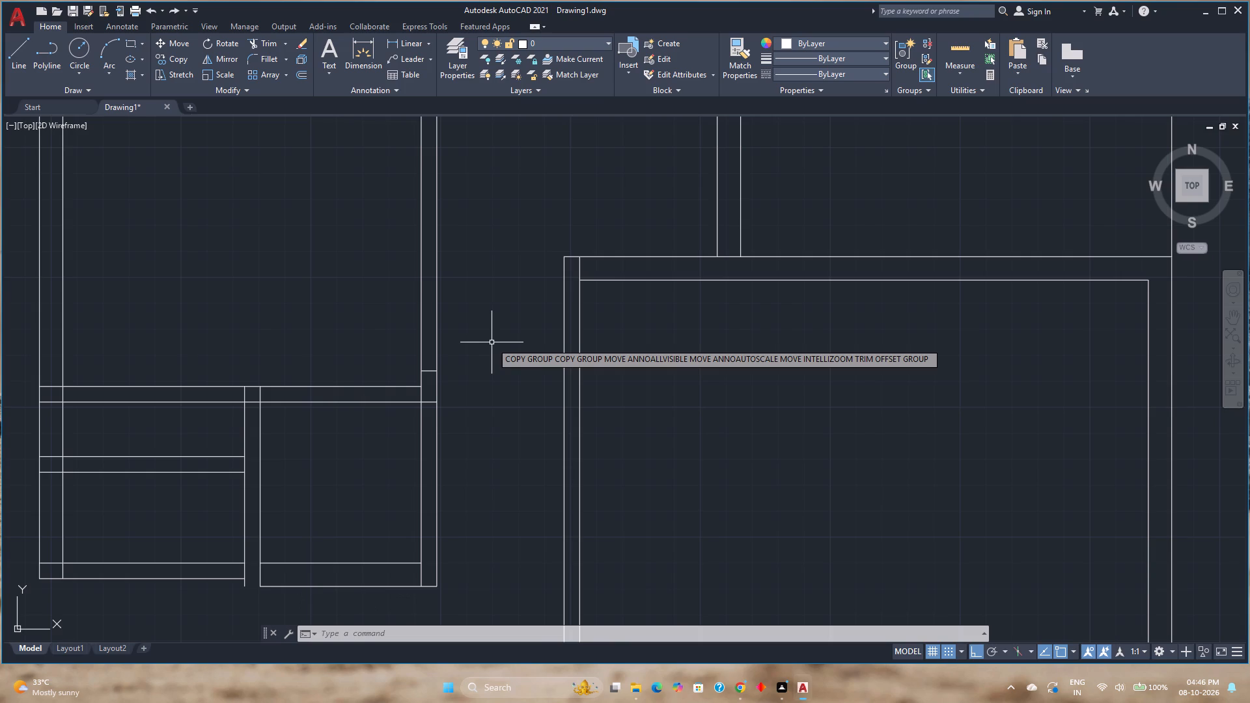
Offset the short line across the left block's right wall 2'6" upward.
{"action": "left_click", "coordinate": [308, 76]}
{"action": "type", "text": "2'6"}
{"action": "key", "text": "Return"}
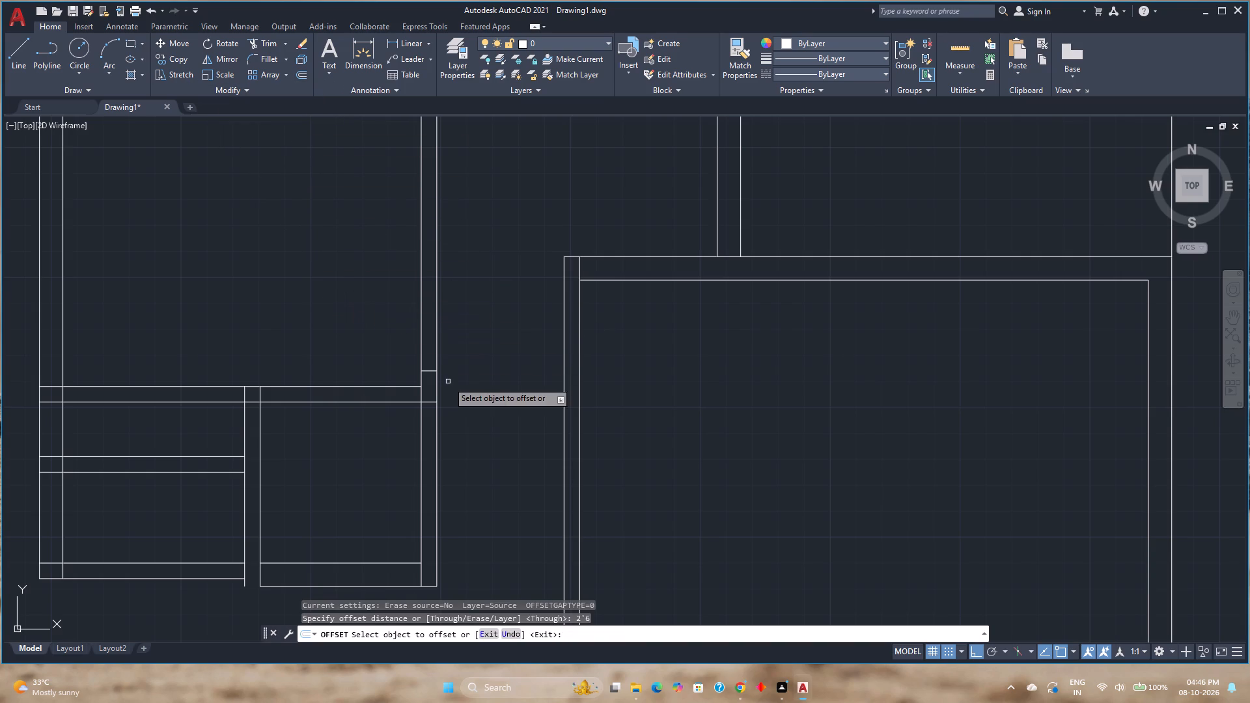
{"action": "left_click", "coordinate": [434, 372]}
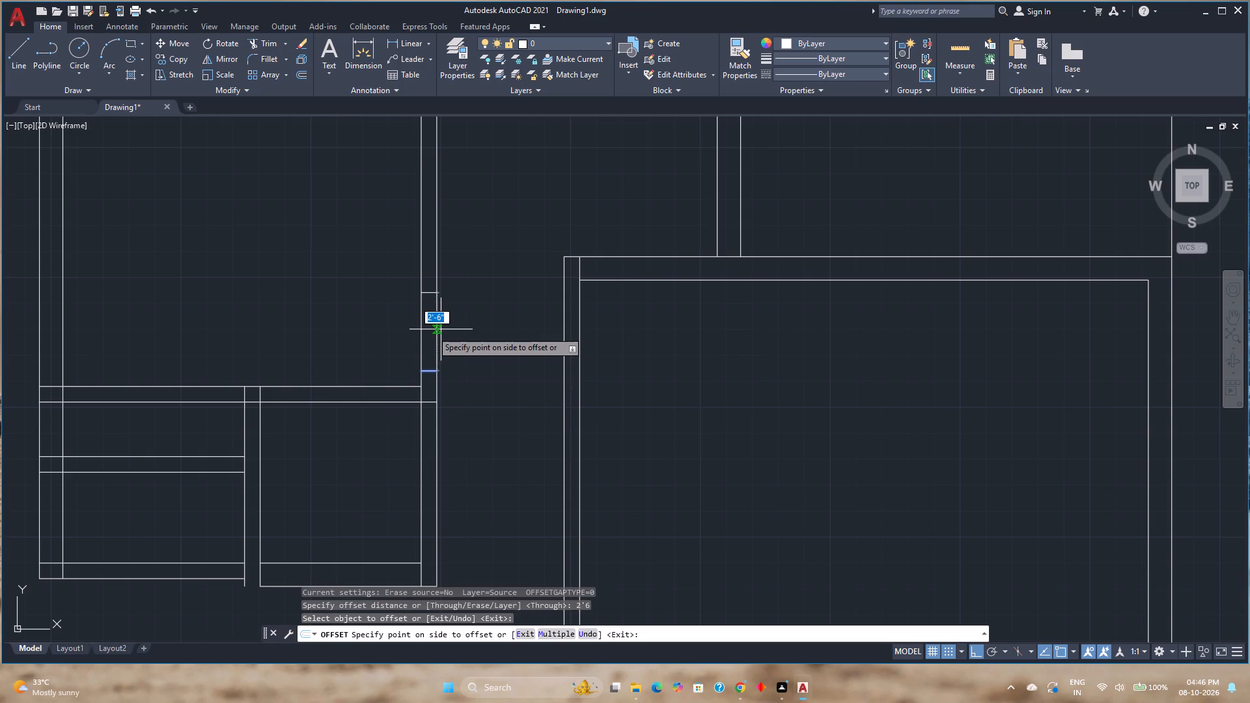
{"action": "left_click", "coordinate": [424, 324]}
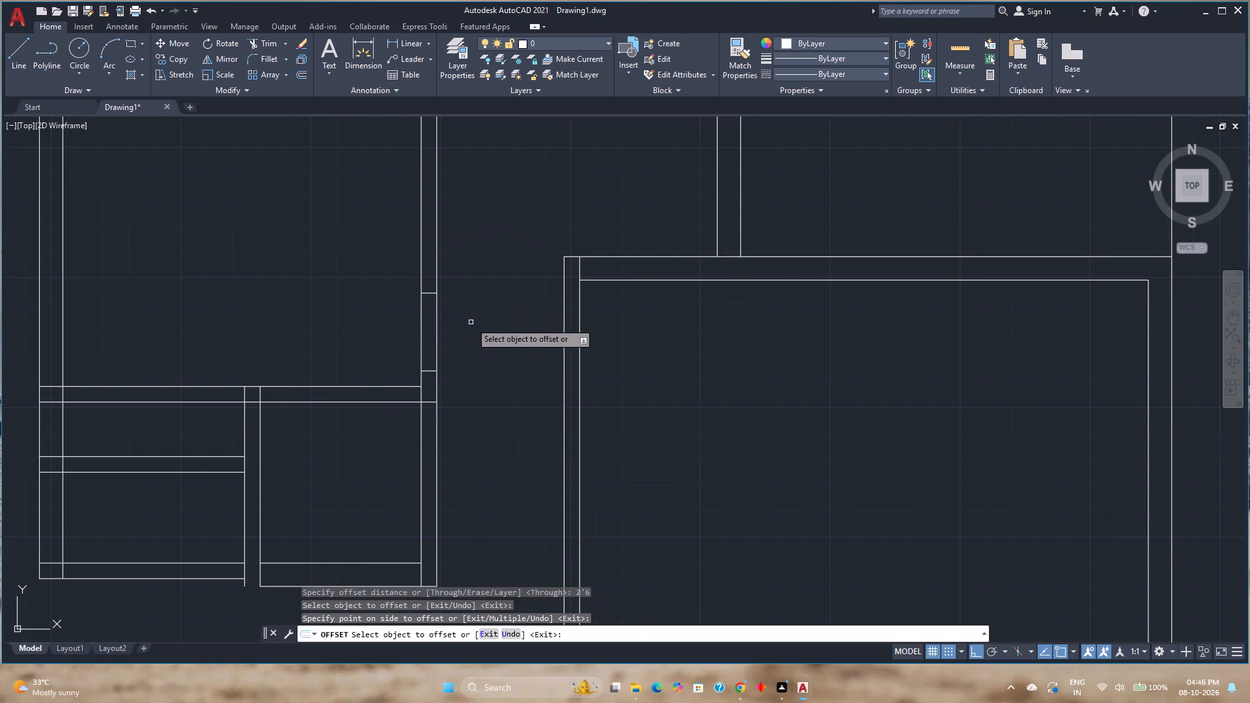
Offset the upper short line across the wall 6" upward.
{"action": "scroll", "coordinate": [446, 293], "scroll_direction": "up", "scroll_amount": 3}
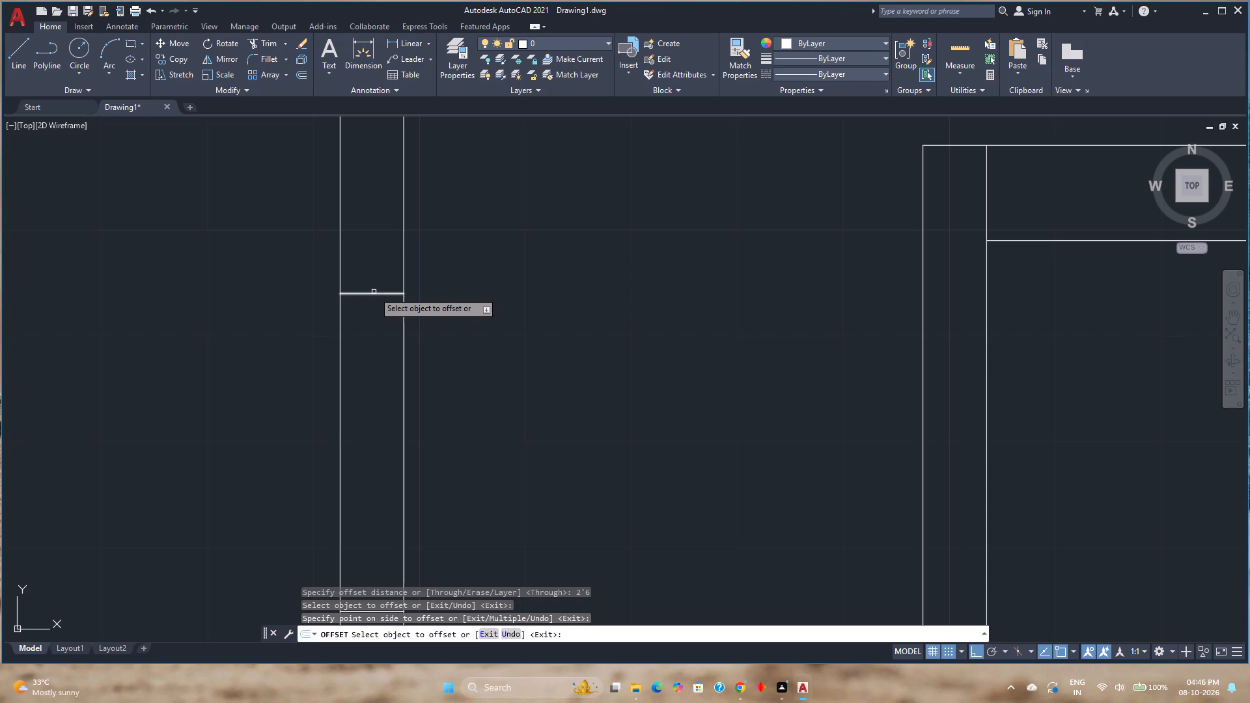
{"action": "scroll", "coordinate": [454, 291], "scroll_direction": "down", "scroll_amount": 2}
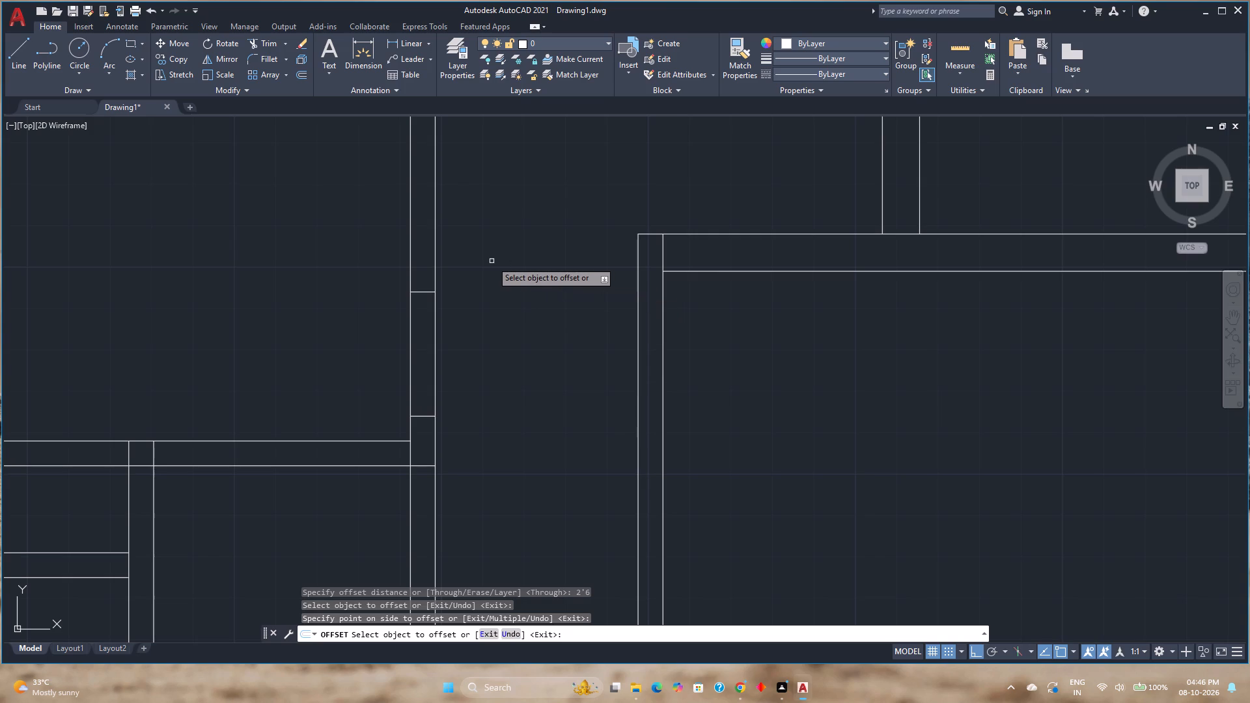
{"action": "left_click", "coordinate": [426, 292]}
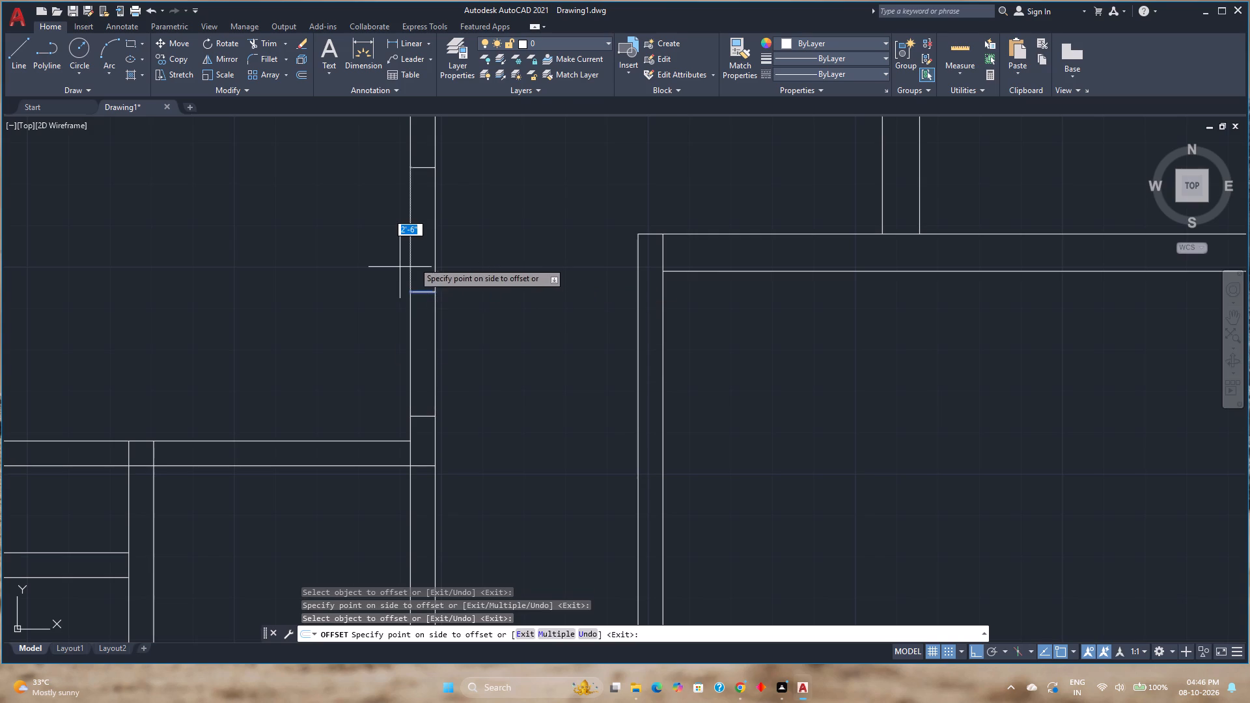
{"action": "key", "text": "6"}
{"action": "key", "text": "Return"}
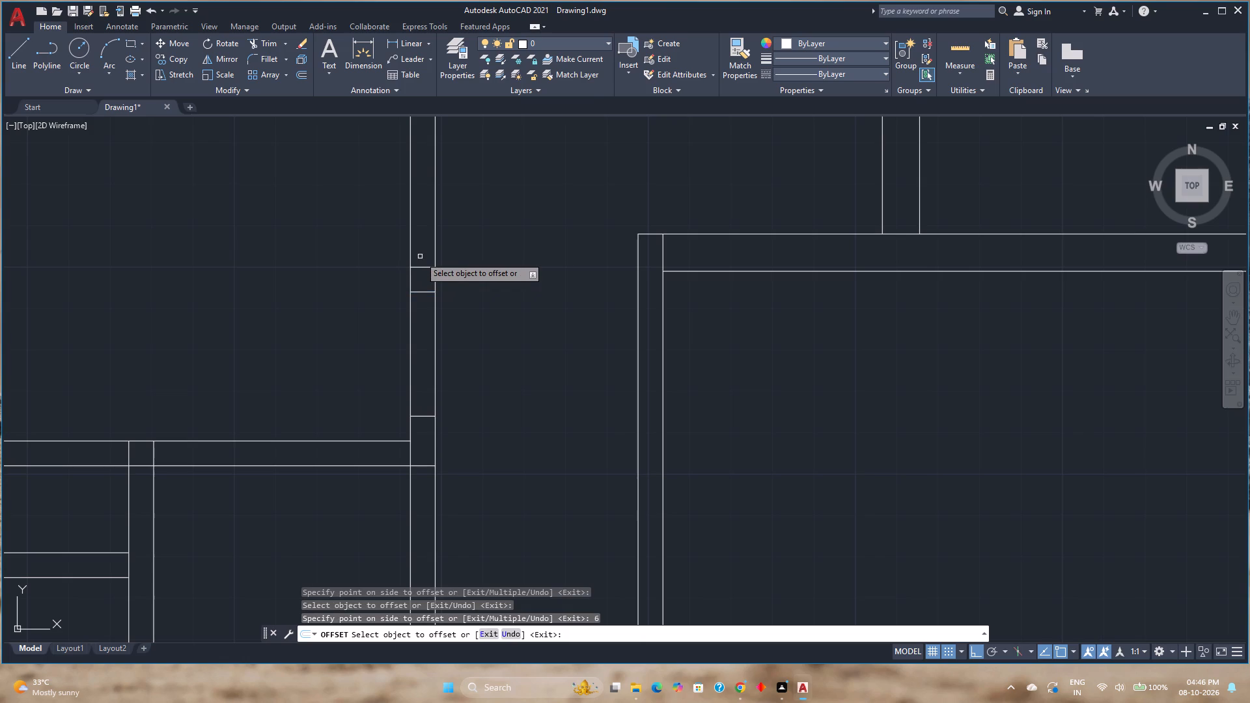
Offset the topmost short line across the wall another 6" upward and end the Offset command.
{"action": "left_click", "coordinate": [434, 269]}
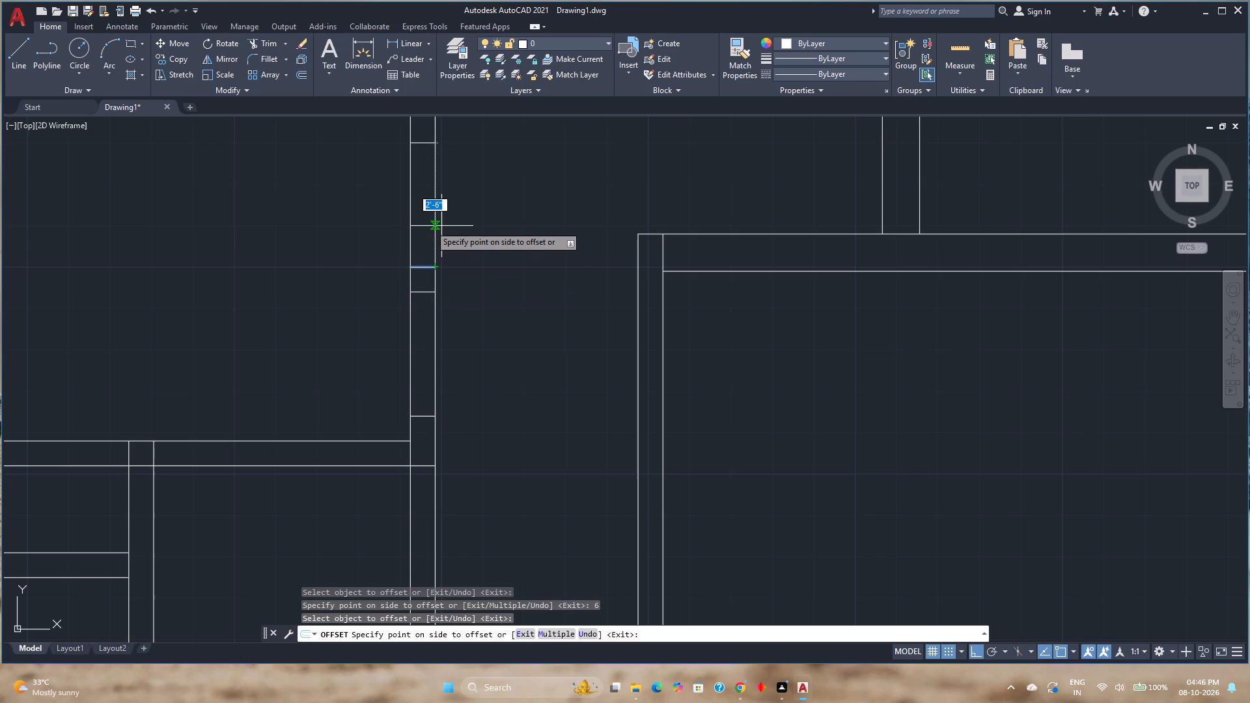
{"action": "key", "text": "6"}
{"action": "key", "text": "Return"}
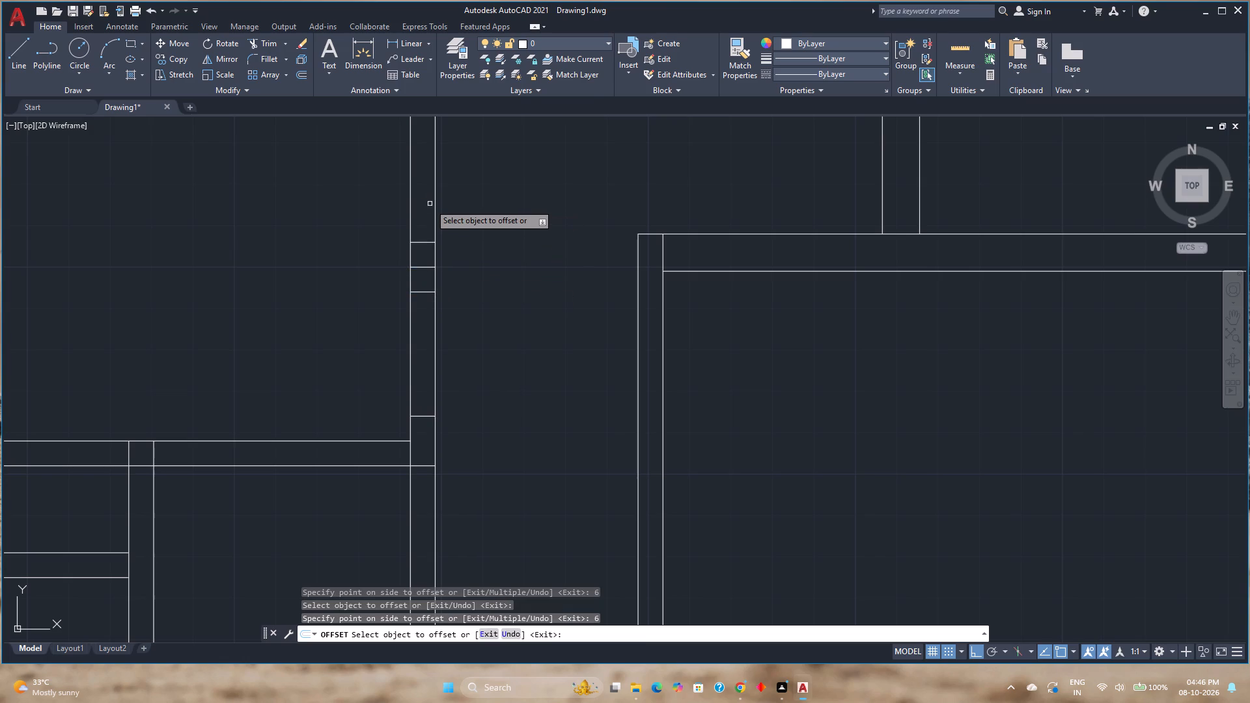
{"action": "key", "text": "Escape"}
Turn off grid snap and leave the restarted Offset command.
{"action": "key", "text": "space"}
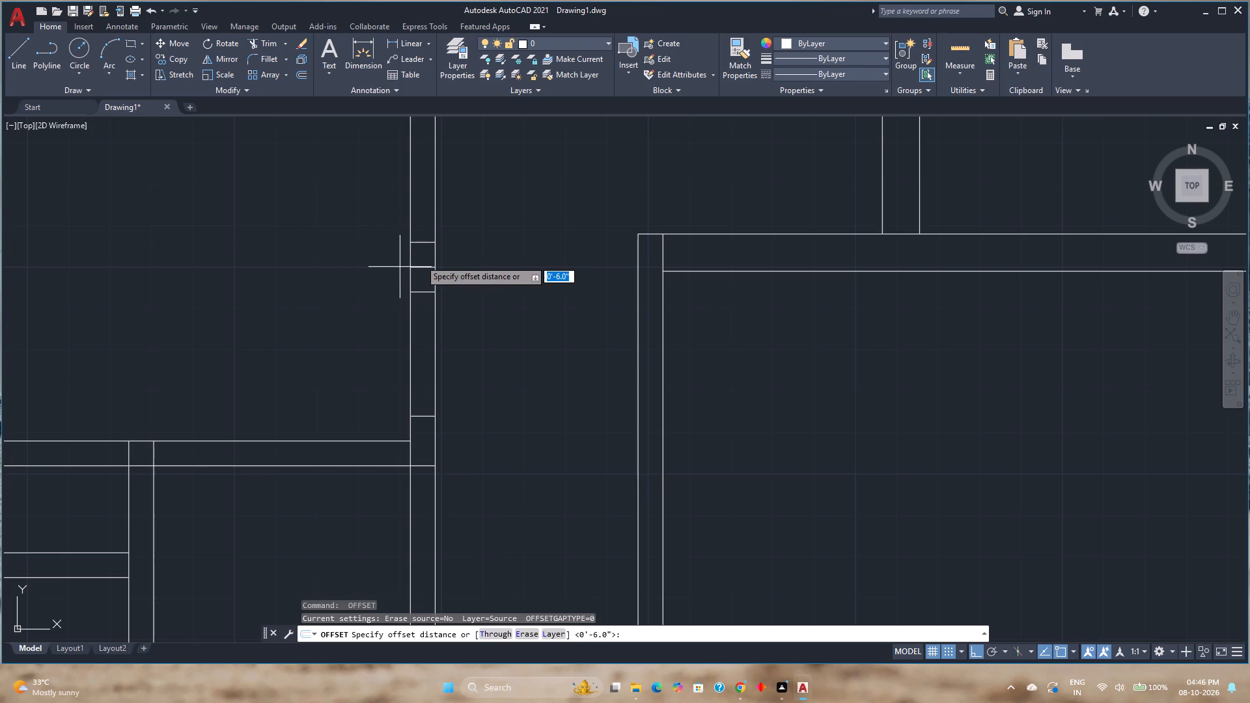
{"action": "scroll", "coordinate": [420, 260], "scroll_direction": "down", "scroll_amount": 3}
{"action": "scroll", "coordinate": [419, 260], "scroll_direction": "up", "scroll_amount": 4}
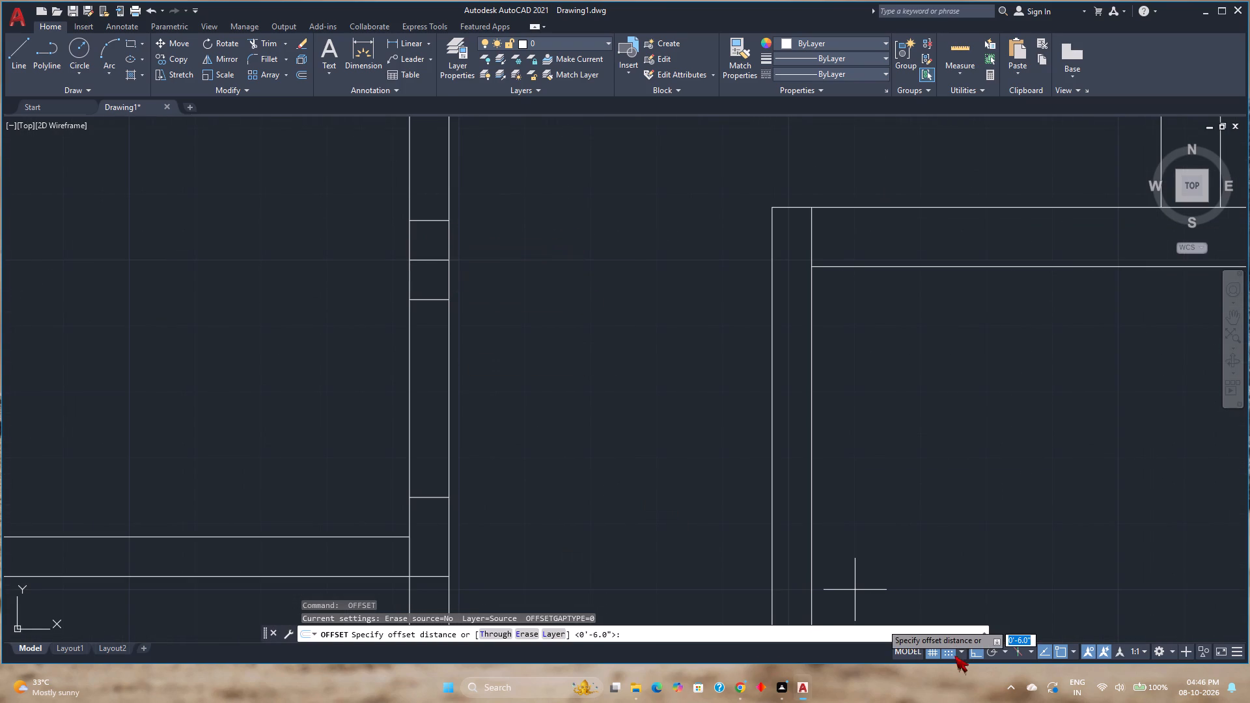
{"action": "left_click", "coordinate": [952, 653]}
{"action": "left_click", "coordinate": [428, 217]}
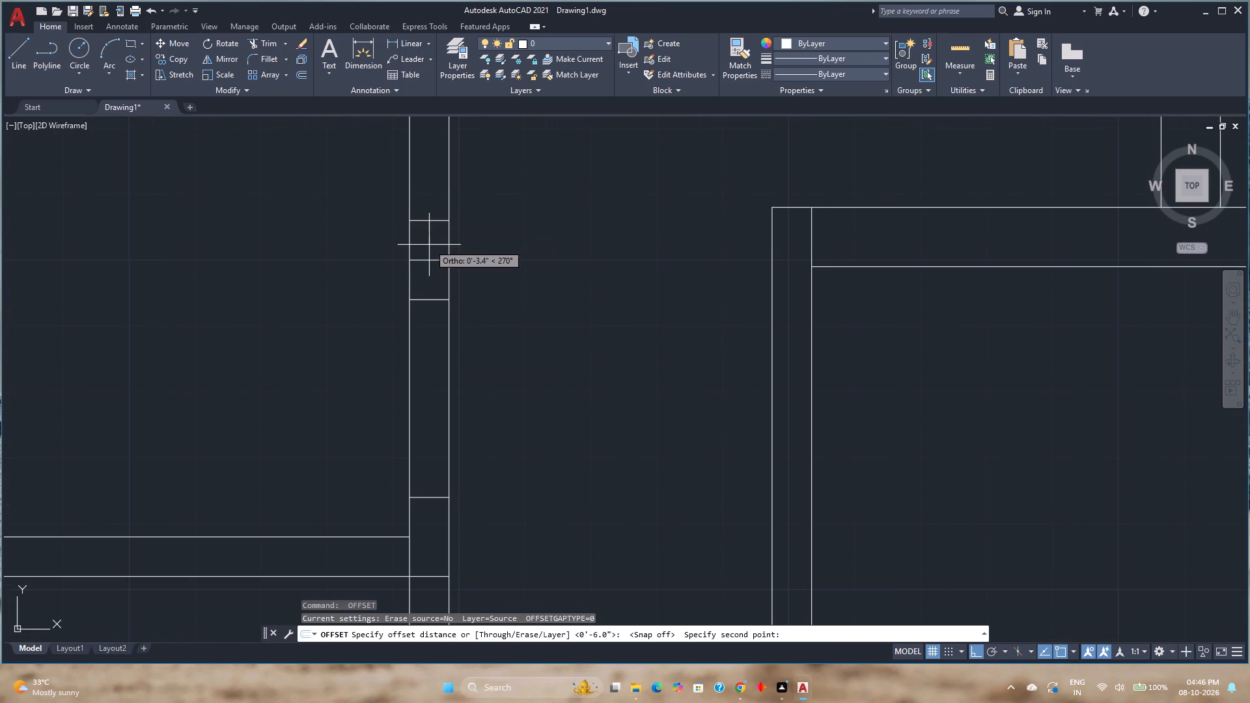
{"action": "key", "text": "Escape"}
Move the two upper short lines rightward out of the left block's right wall so they start at its outer face.
{"action": "left_click", "coordinate": [438, 263]}
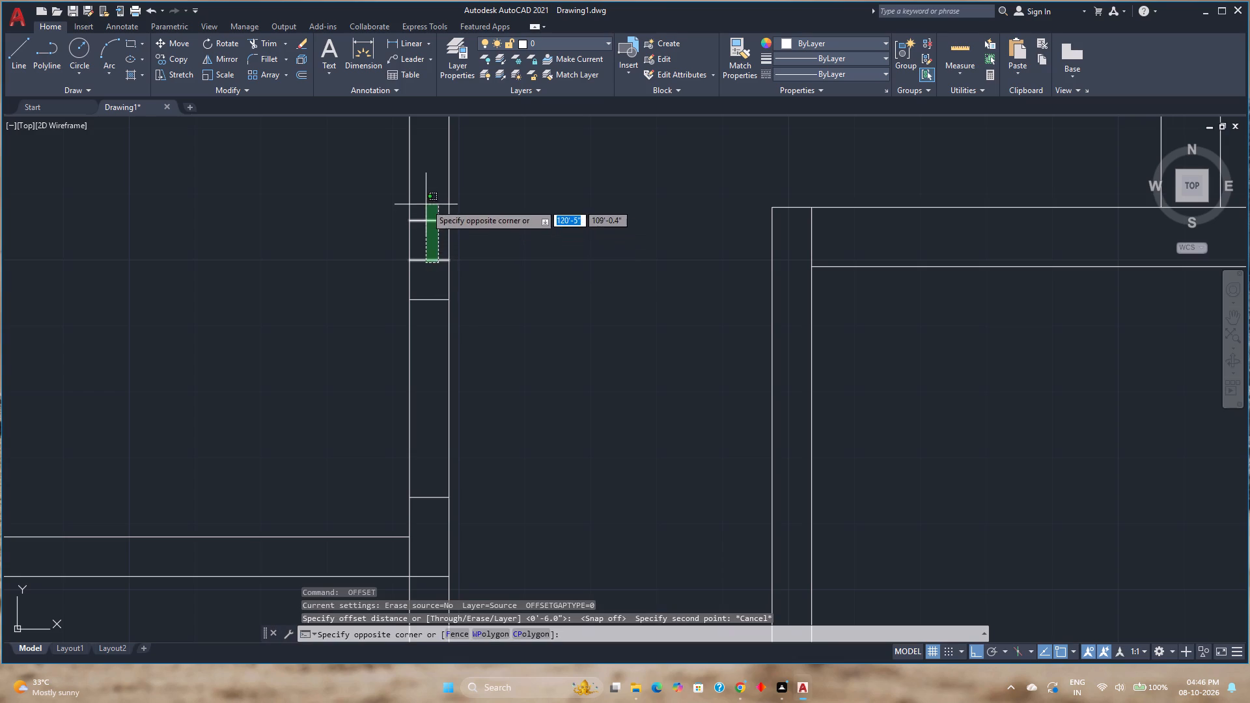
{"action": "left_click", "coordinate": [426, 204]}
{"action": "key", "text": "m"}
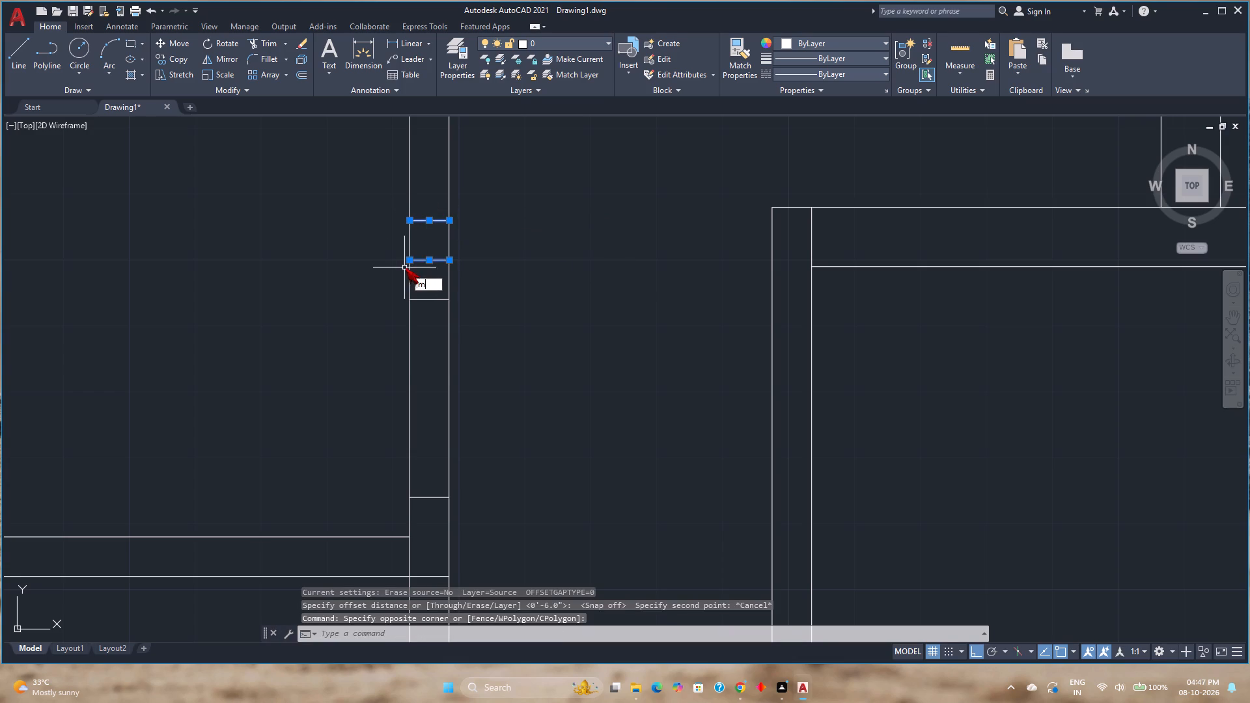
{"action": "key", "text": "Return"}
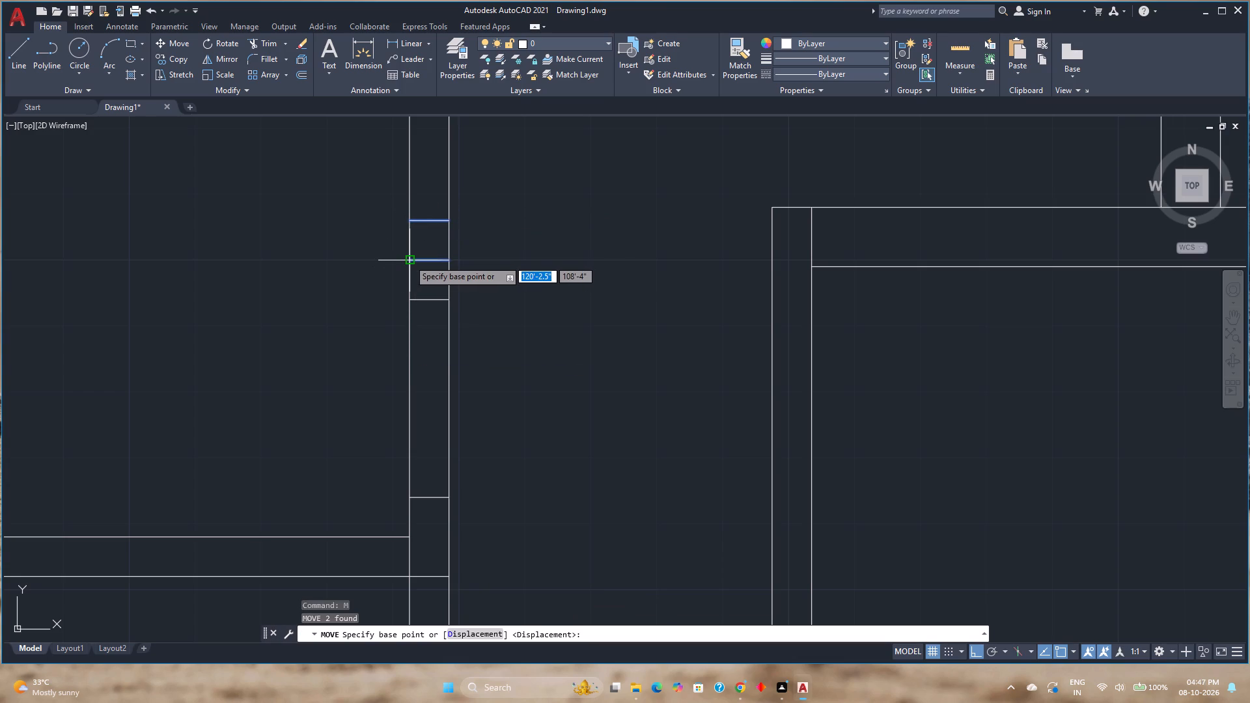
{"action": "left_click", "coordinate": [410, 260]}
{"action": "left_click", "coordinate": [453, 260]}
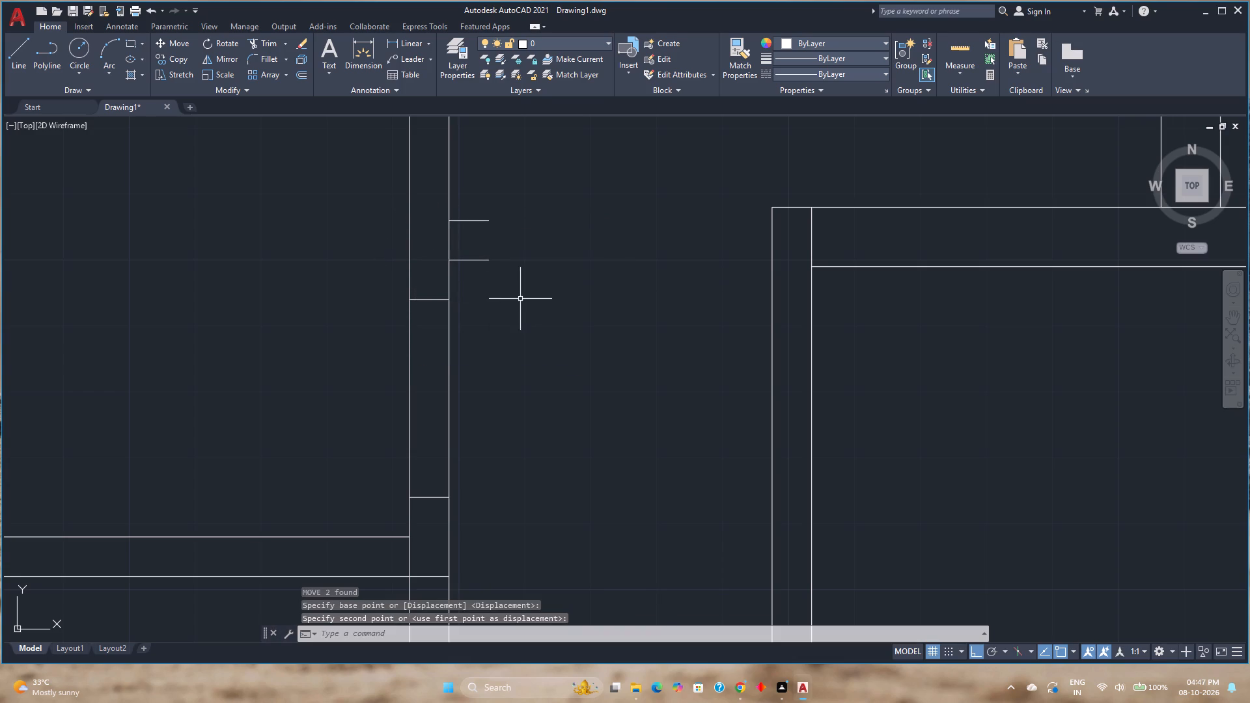
Copy the two moved short lines across the passage so they end on the left face of the right block's wall.
{"action": "left_click", "coordinate": [508, 285]}
{"action": "left_click", "coordinate": [486, 204]}
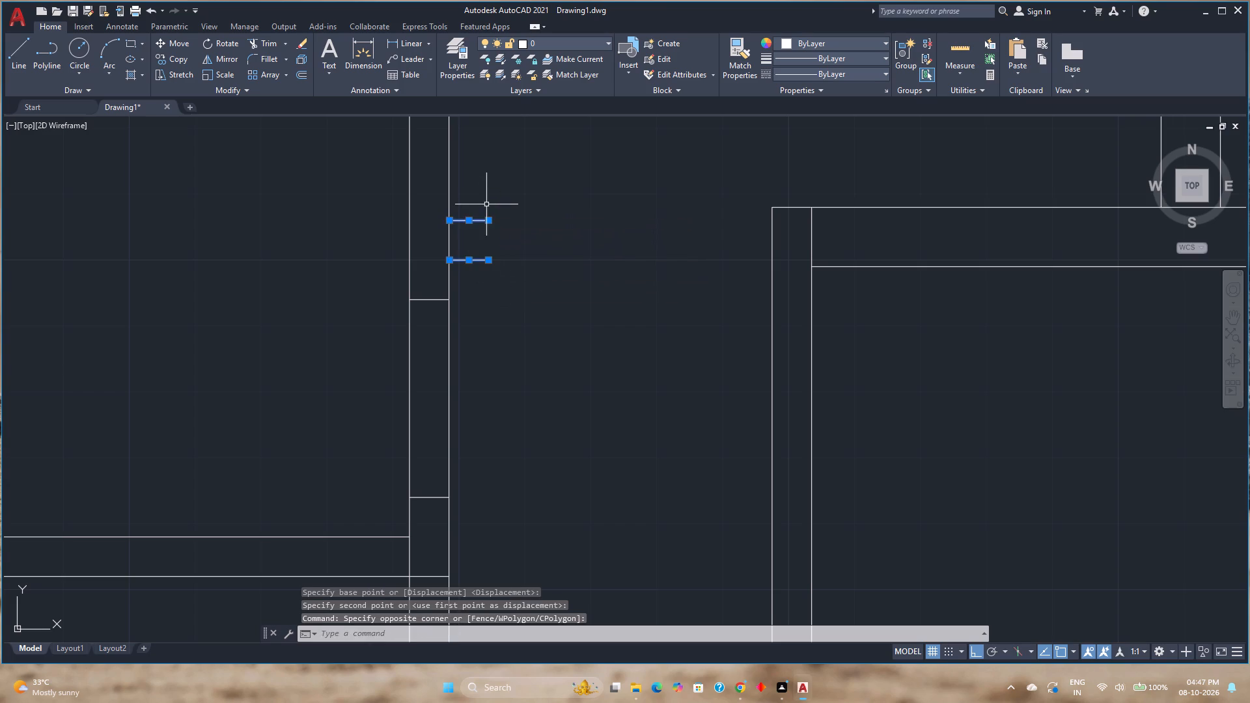
{"action": "left_click", "coordinate": [164, 54]}
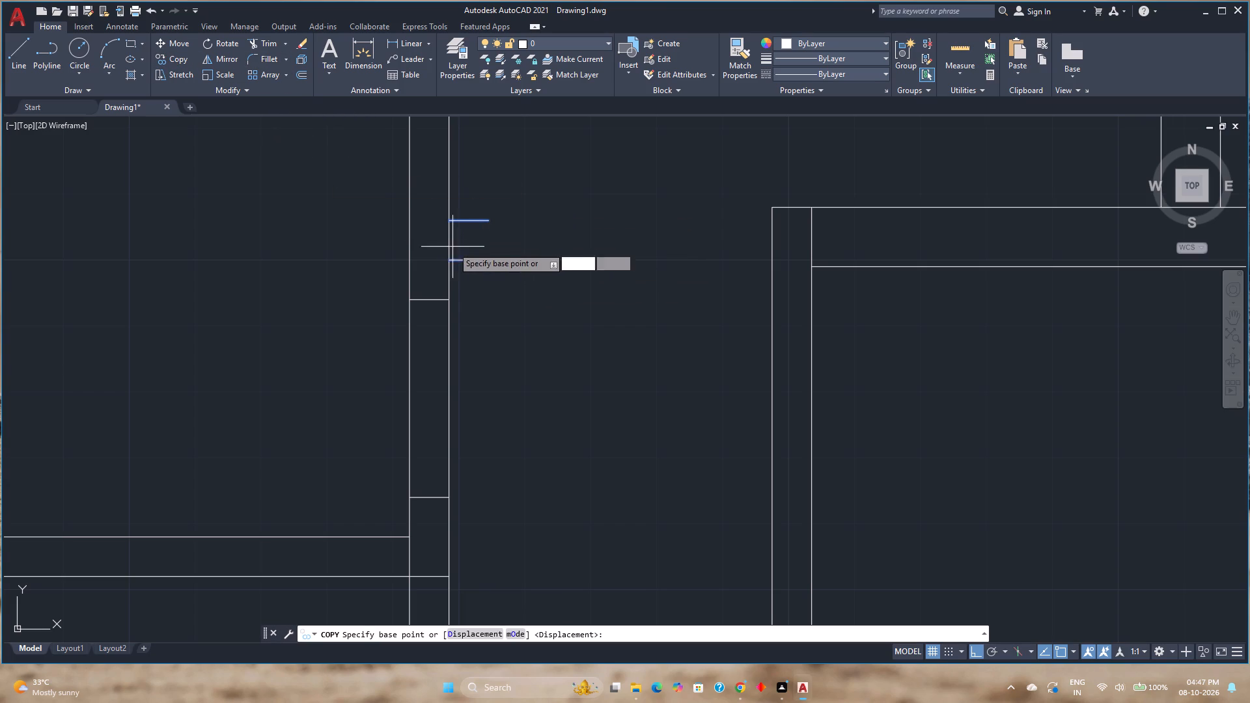
{"action": "left_click", "coordinate": [488, 257]}
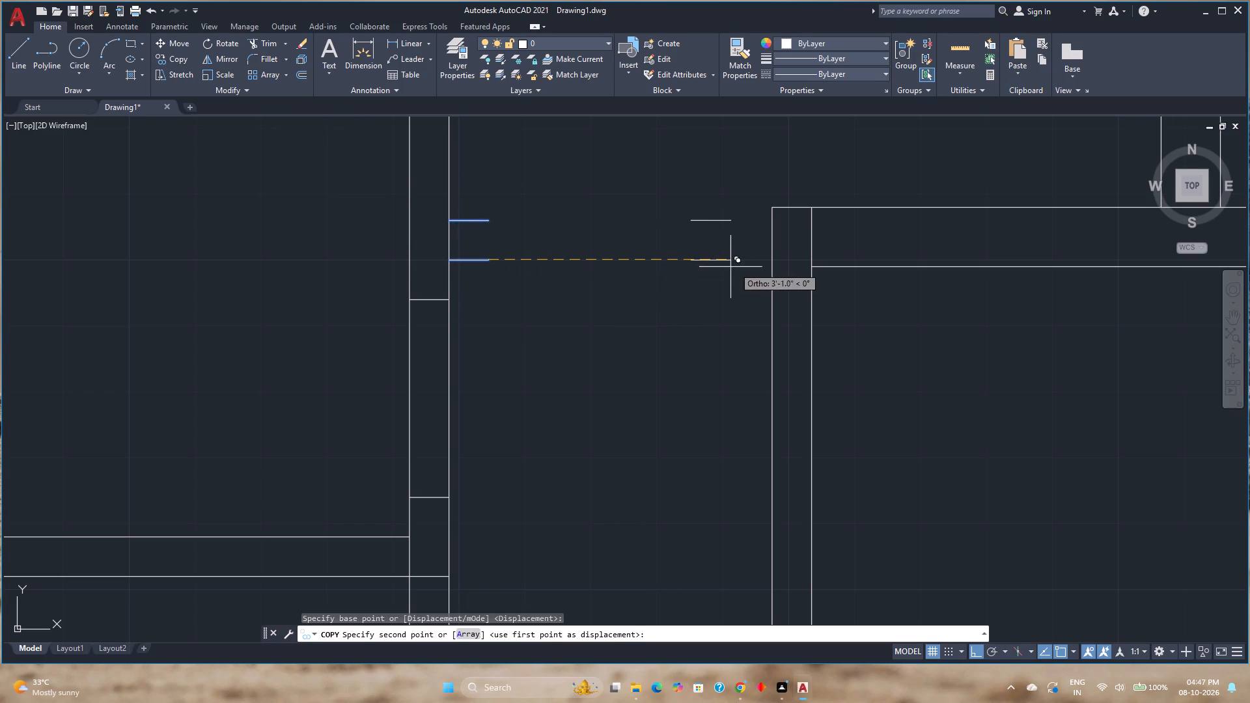
{"action": "left_click", "coordinate": [770, 261]}
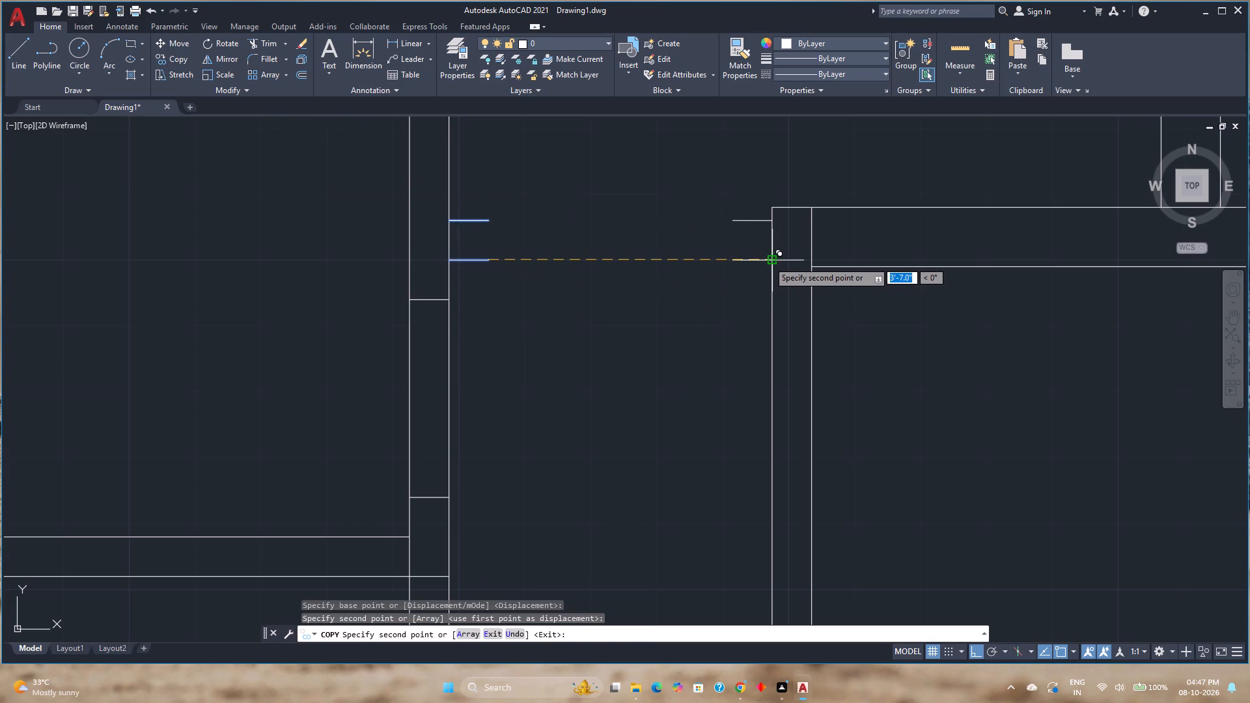
{"action": "key", "text": "Escape"}
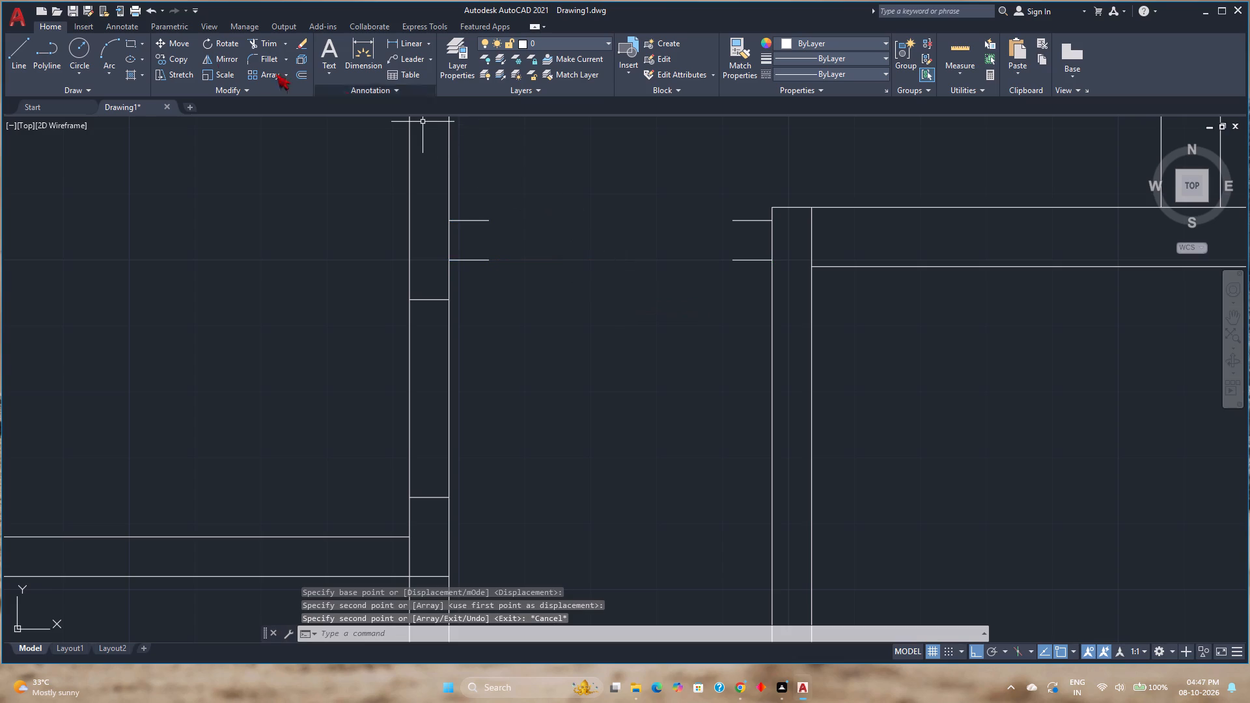
Draw vertical lines closing the free ends of both short line pairs, forming a small jamb on each side of the passage.
{"action": "left_click", "coordinate": [17, 69]}
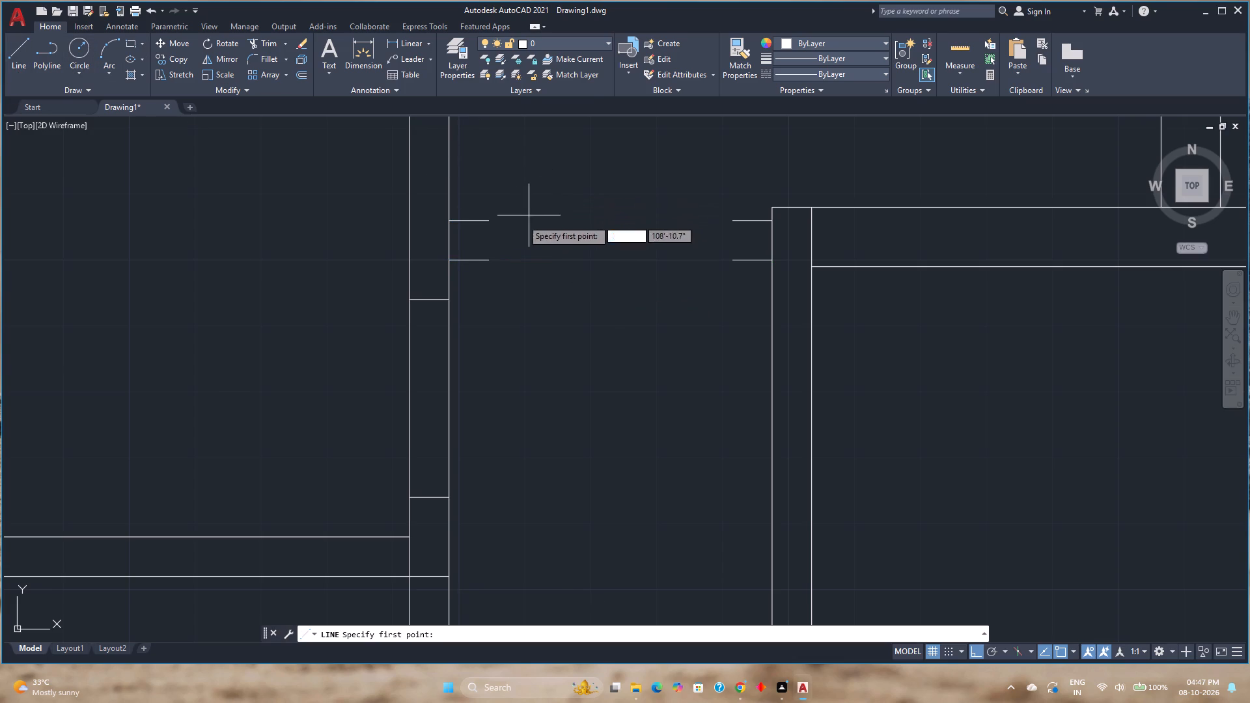
{"action": "left_click", "coordinate": [489, 221]}
{"action": "left_click", "coordinate": [488, 256]}
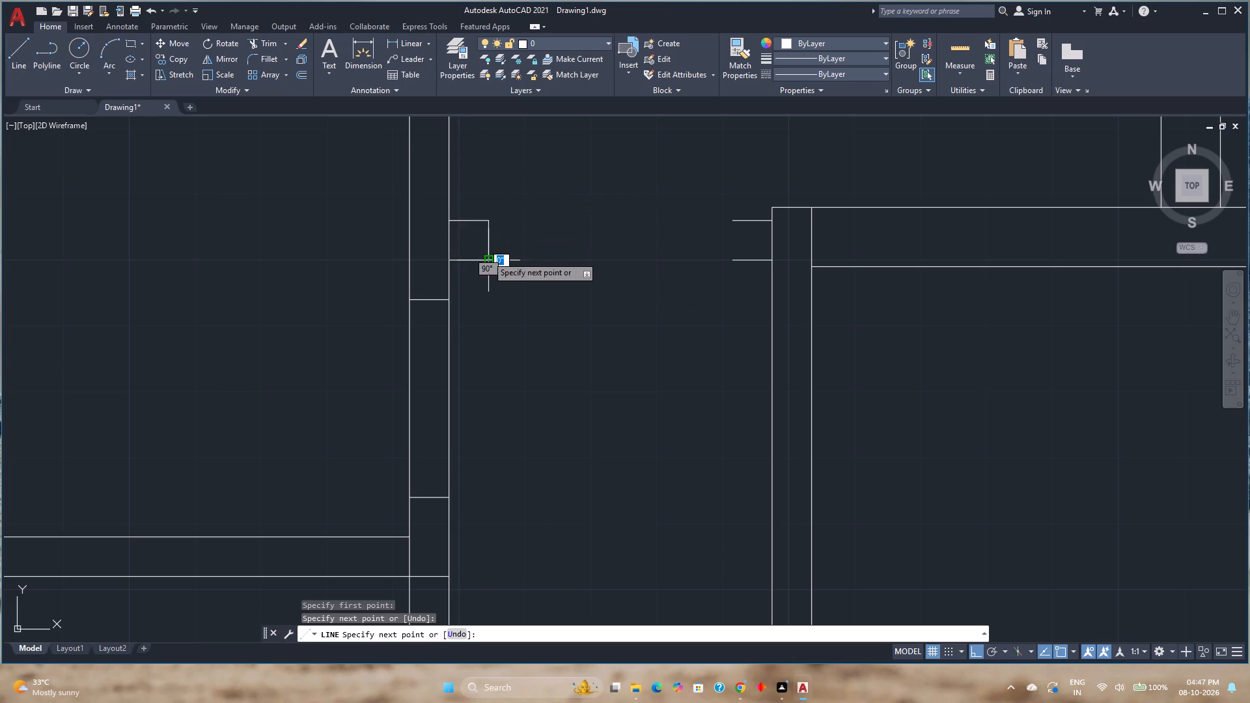
{"action": "key", "text": "Escape"}
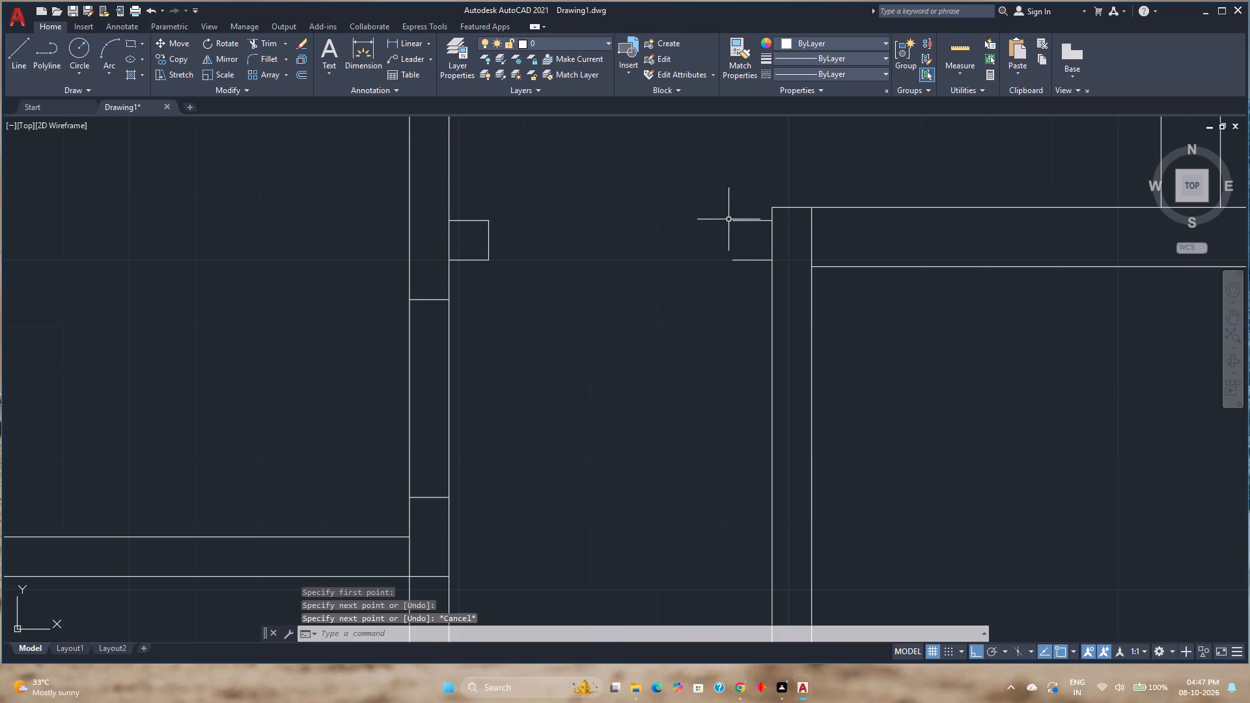
{"action": "key", "text": "space"}
{"action": "left_click", "coordinate": [729, 219]}
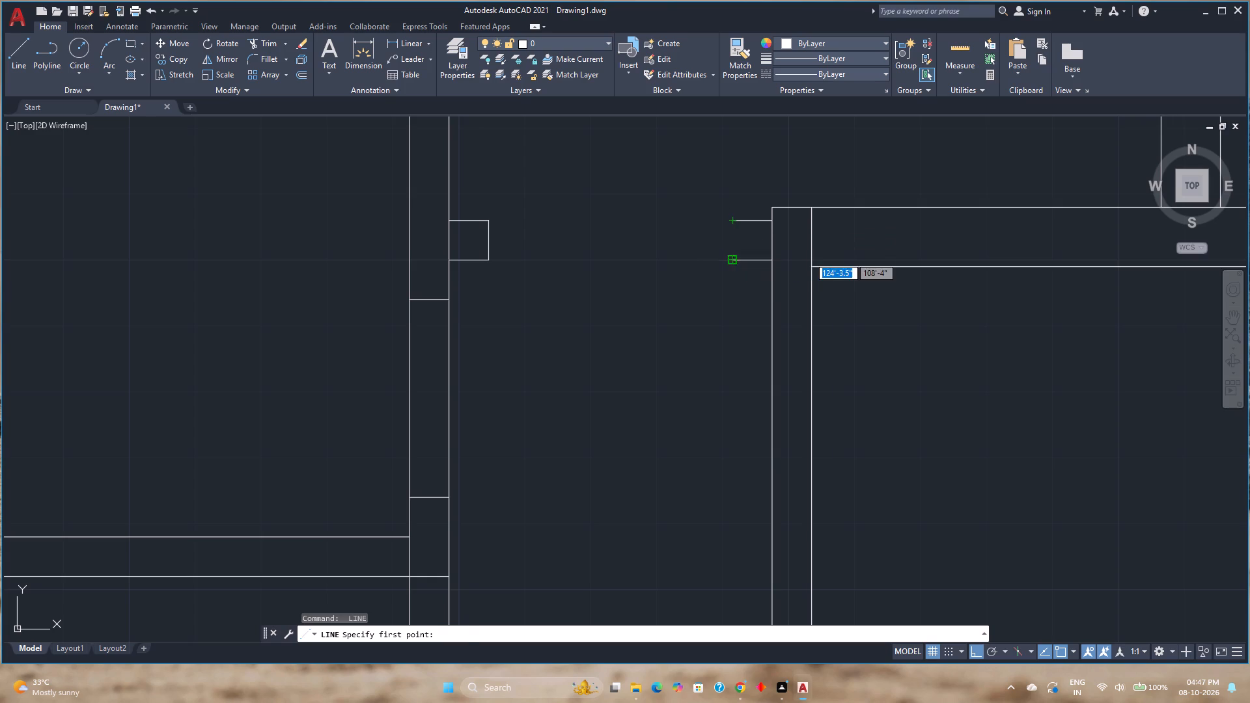
{"action": "left_click", "coordinate": [734, 256]}
{"action": "left_click", "coordinate": [734, 217]}
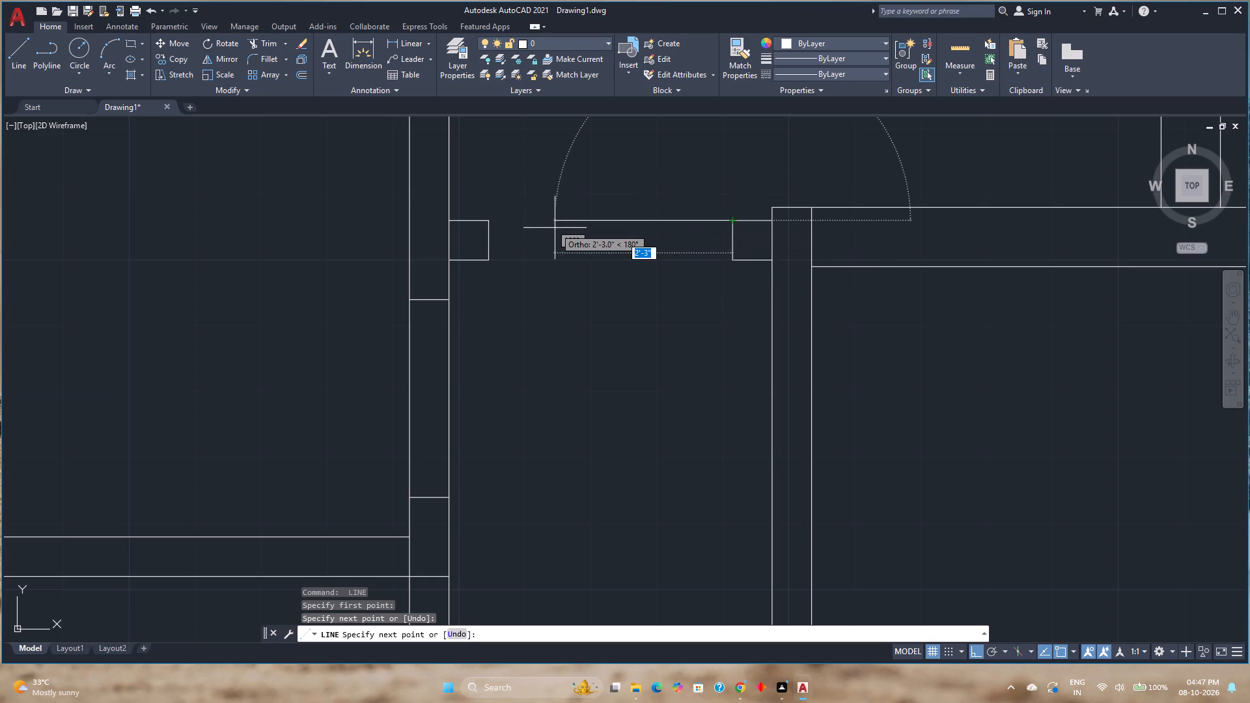
{"action": "key", "text": "Escape"}
Trim the wall lines across the doorway opening and at both jambs, including the right block's wall line crossing its corner.
{"action": "left_click", "coordinate": [249, 41]}
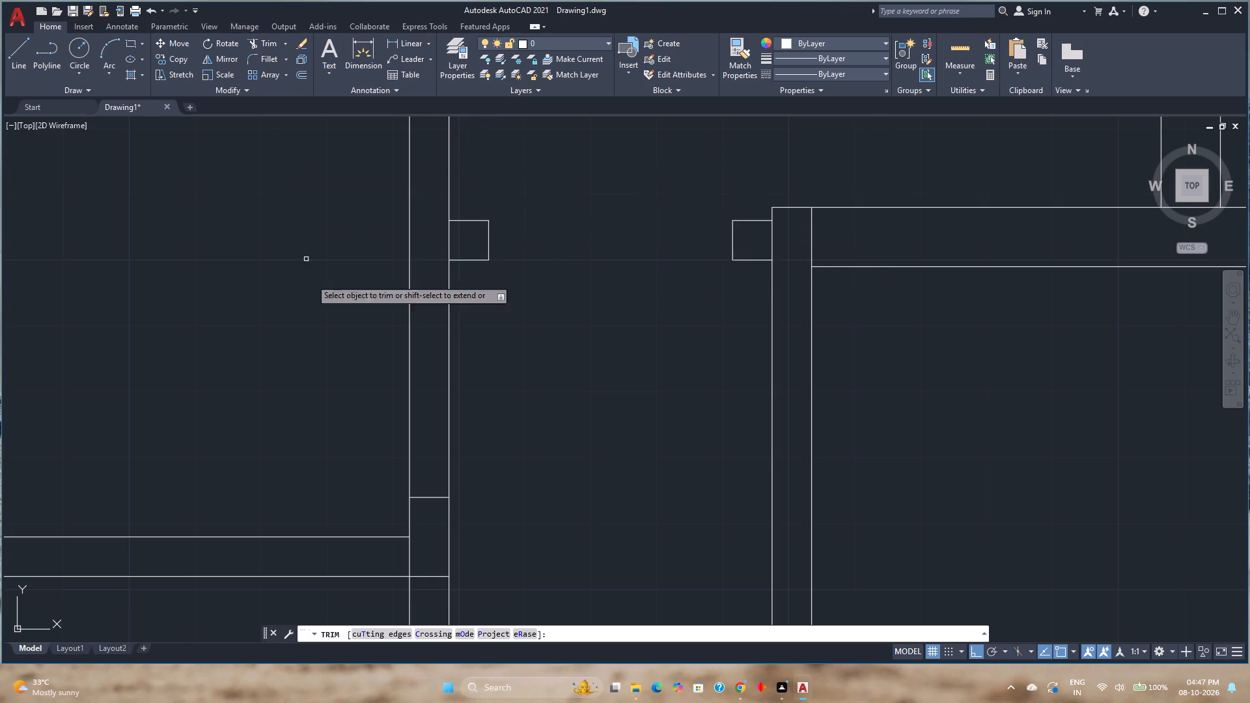
{"action": "left_click", "coordinate": [337, 410]}
{"action": "left_click", "coordinate": [505, 421]}
{"action": "left_click", "coordinate": [442, 241]}
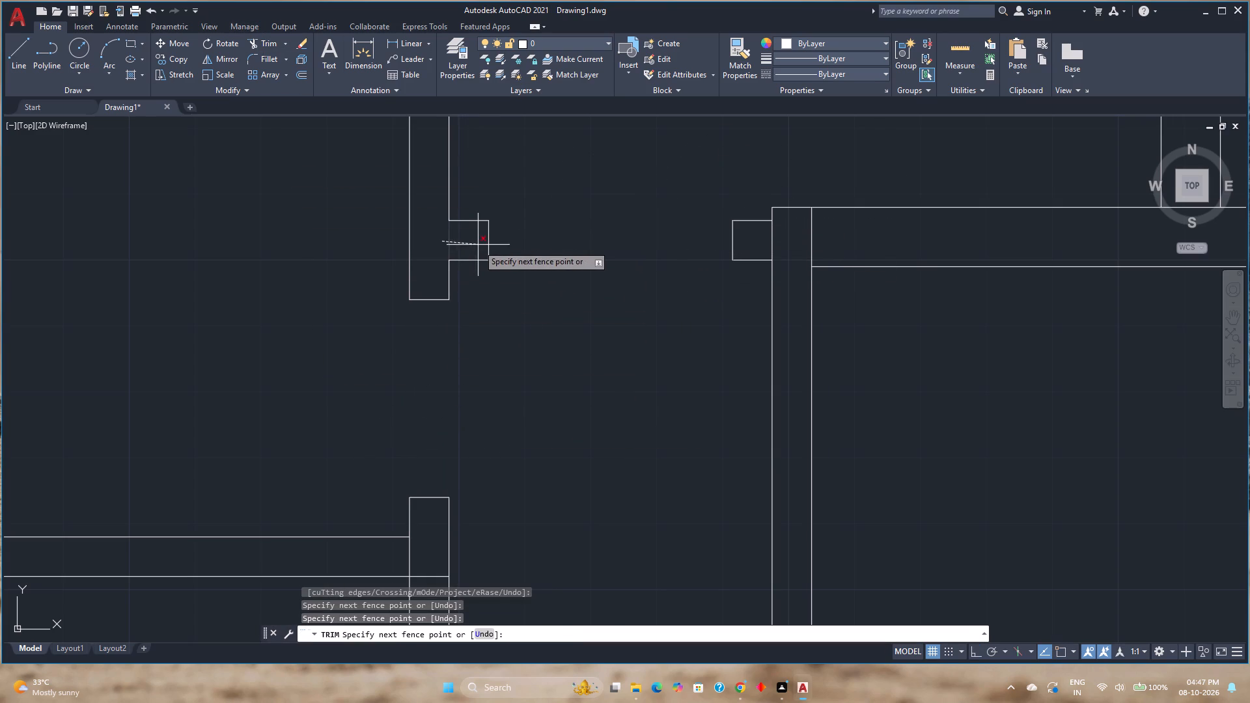
{"action": "left_click", "coordinate": [478, 245]}
{"action": "left_click", "coordinate": [768, 237]}
{"action": "left_click", "coordinate": [831, 241]}
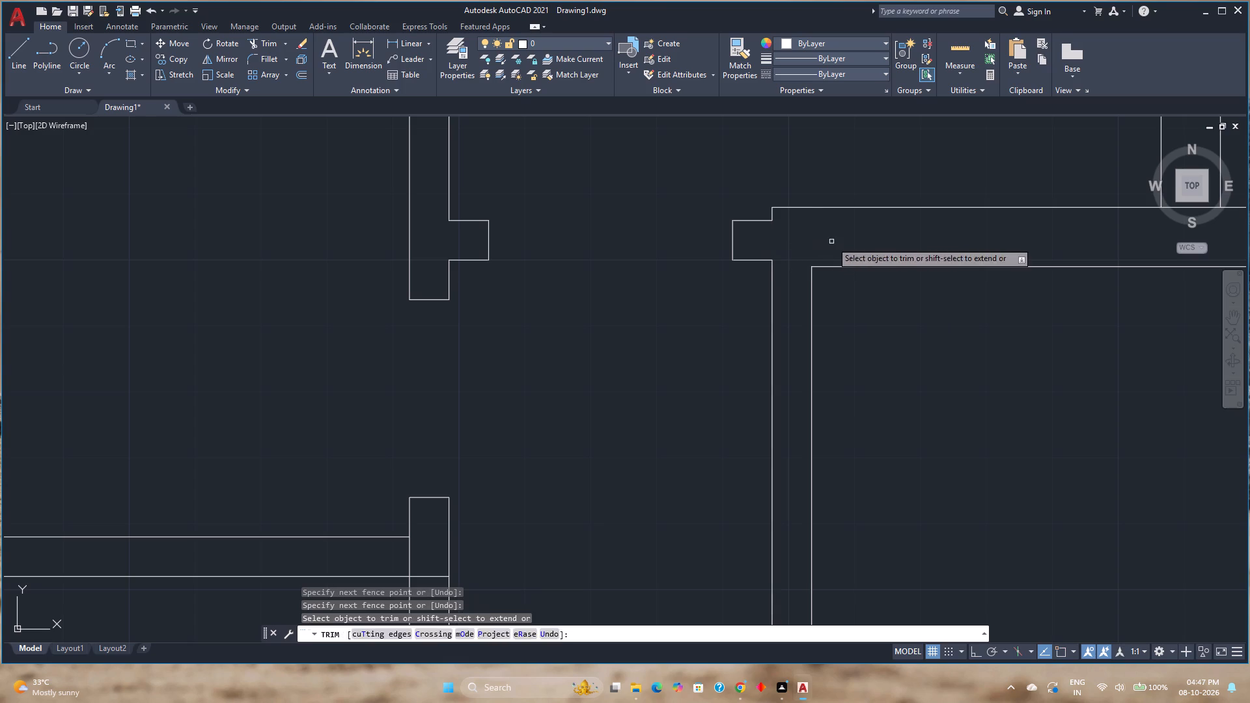
{"action": "key", "text": "Escape"}
Extend both lines of the left block's bottom wall rightward to the inner face of the right block's left wall.
{"action": "scroll", "coordinate": [592, 324], "scroll_direction": "down", "scroll_amount": 3}
{"action": "middle_click_drag", "start_coordinate": [598, 321], "coordinate": [555, 299]}
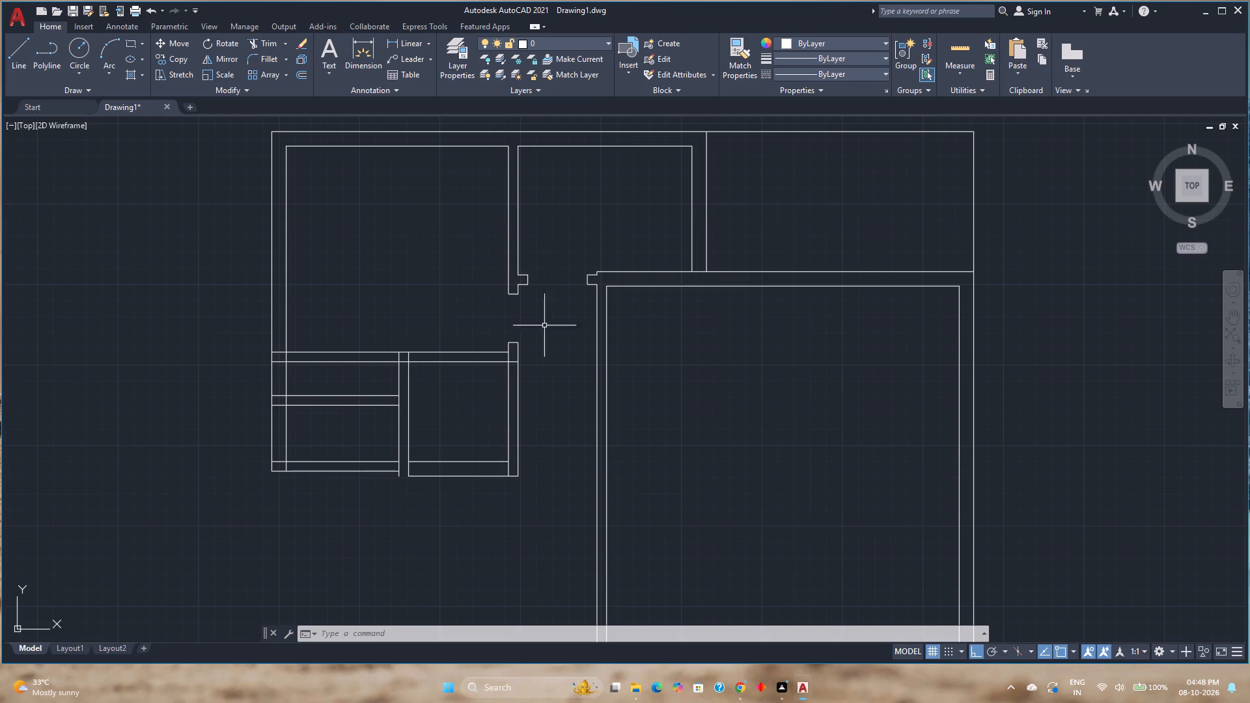
{"action": "scroll", "coordinate": [557, 404], "scroll_direction": "down", "scroll_amount": 2}
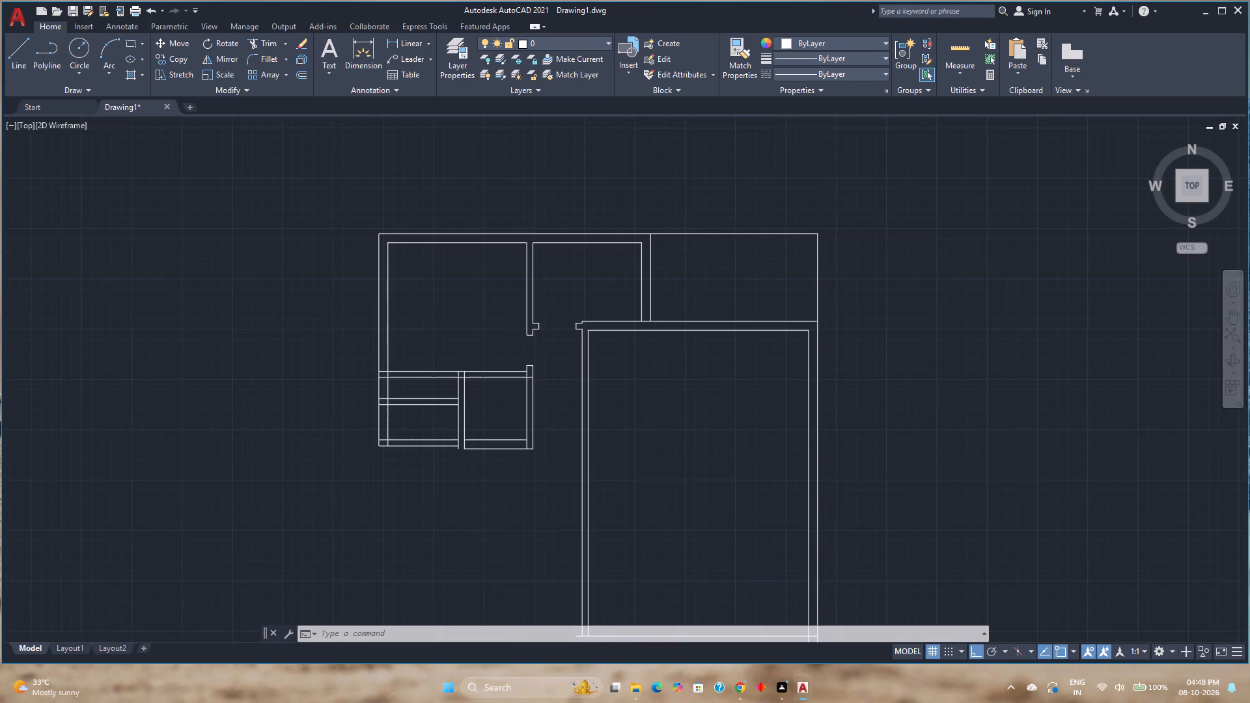
{"action": "scroll", "coordinate": [544, 434], "scroll_direction": "up", "scroll_amount": 2}
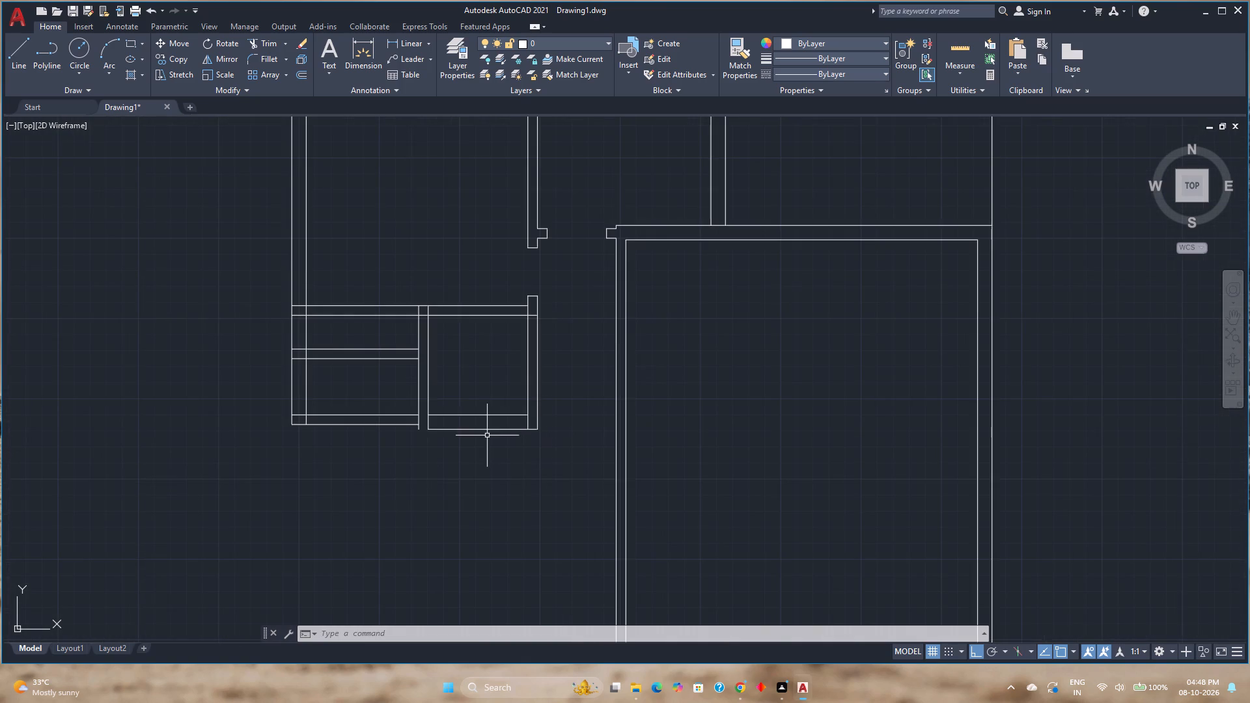
{"action": "scroll", "coordinate": [487, 435], "scroll_direction": "up", "scroll_amount": 1}
{"action": "scroll", "coordinate": [487, 435], "scroll_direction": "down", "scroll_amount": 1}
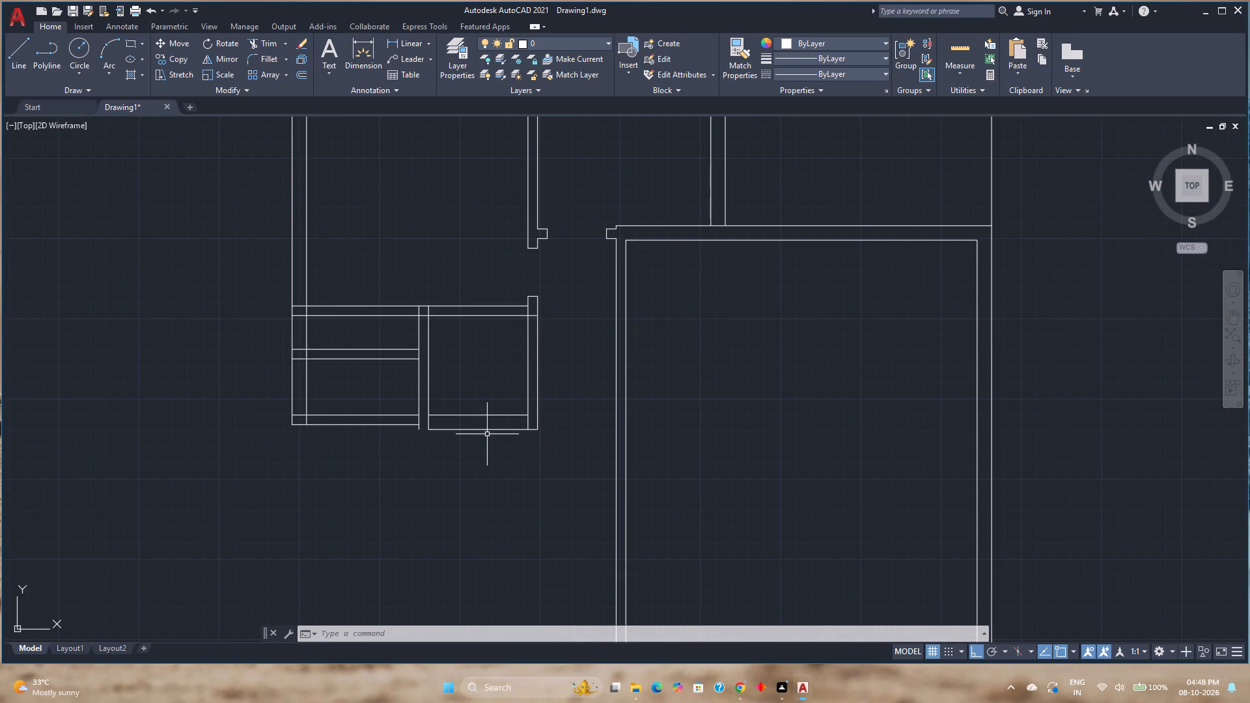
{"action": "key", "text": "e"}
{"action": "key", "text": "x"}
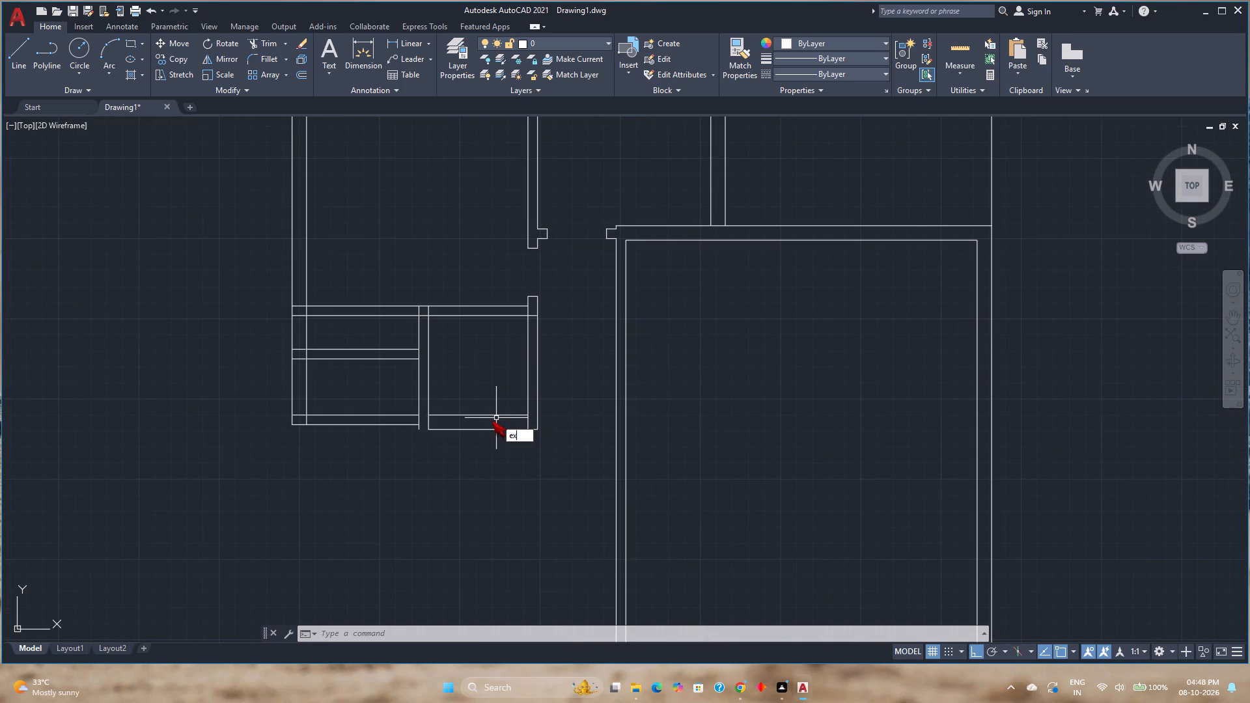
{"action": "key", "text": "Return"}
{"action": "left_click", "coordinate": [495, 415]}
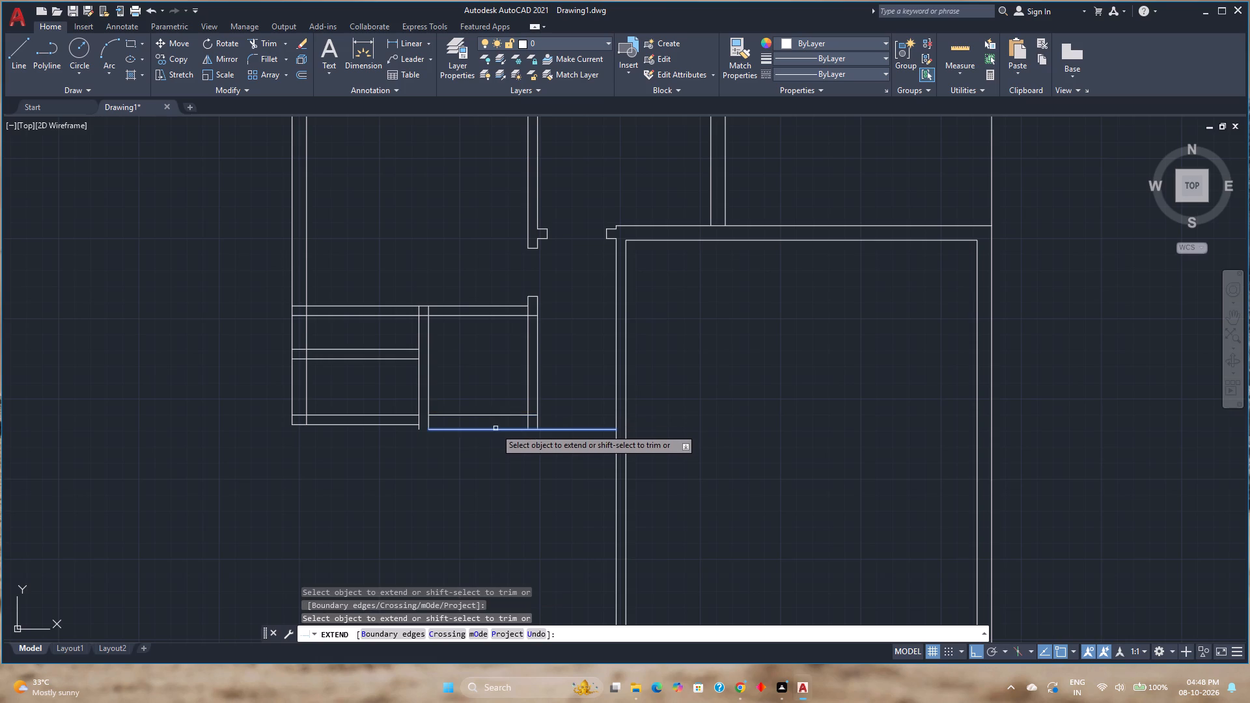
{"action": "left_click", "coordinate": [495, 429]}
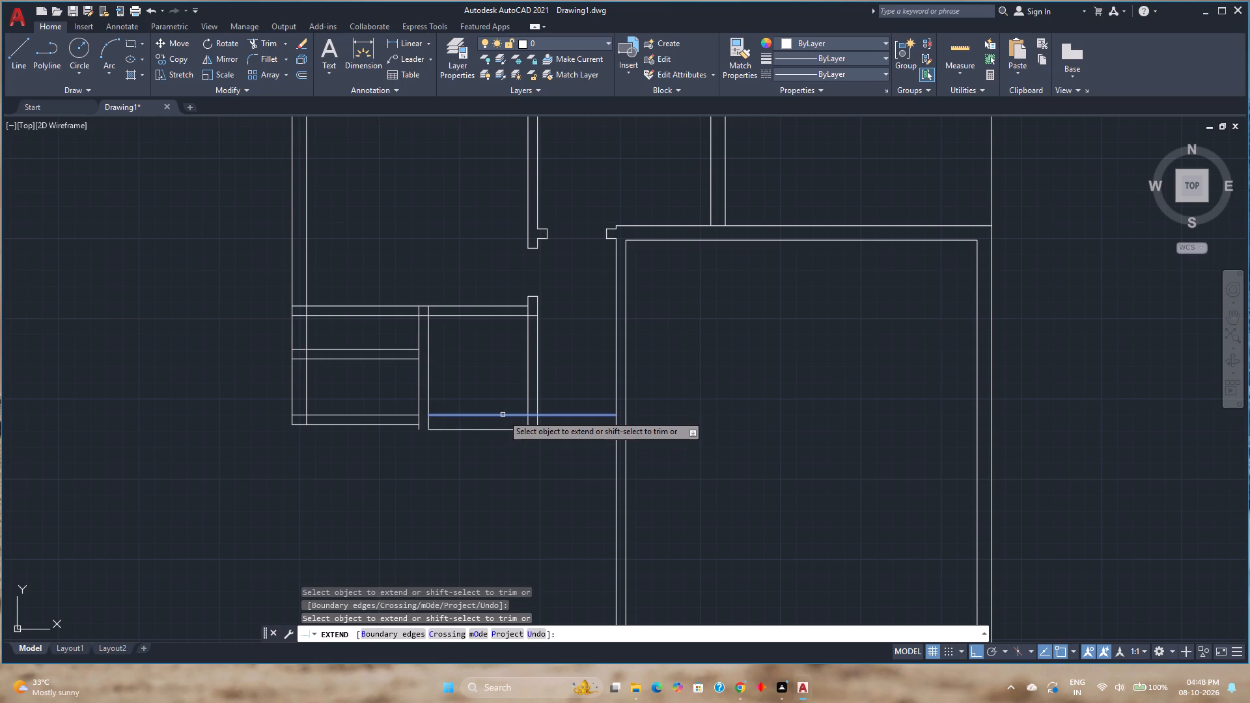
{"action": "left_click", "coordinate": [503, 415]}
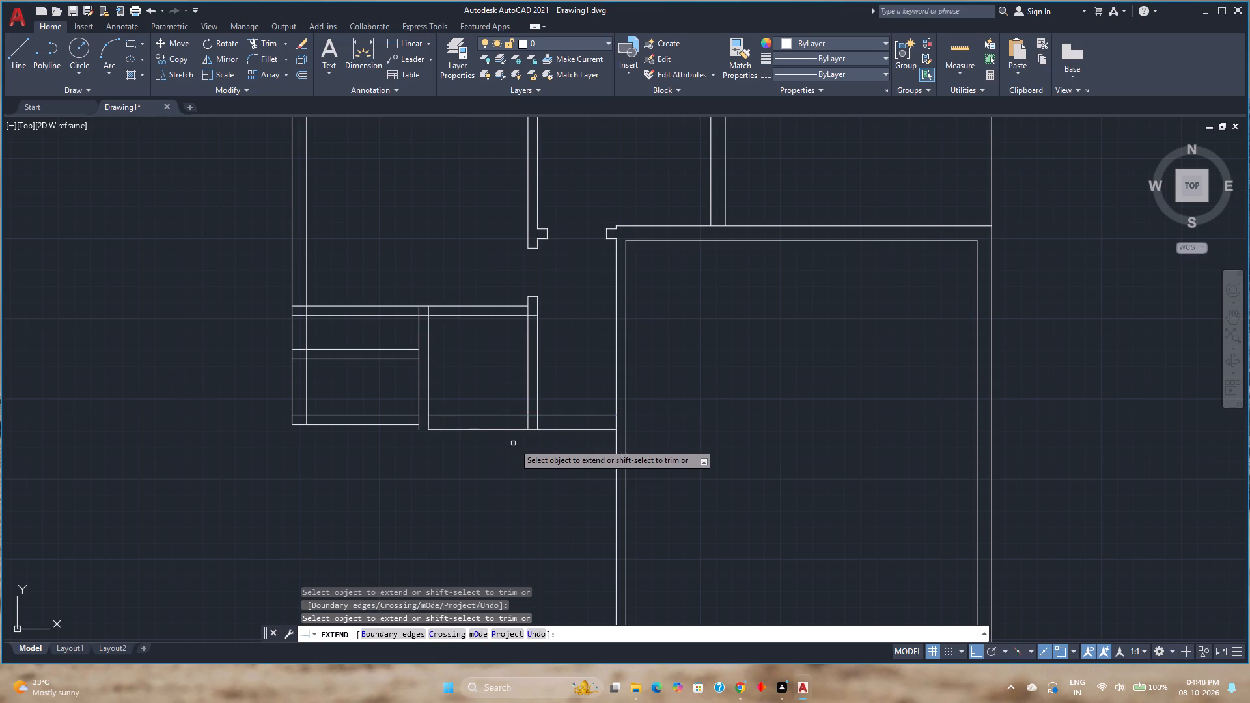
{"action": "left_click", "coordinate": [600, 428]}
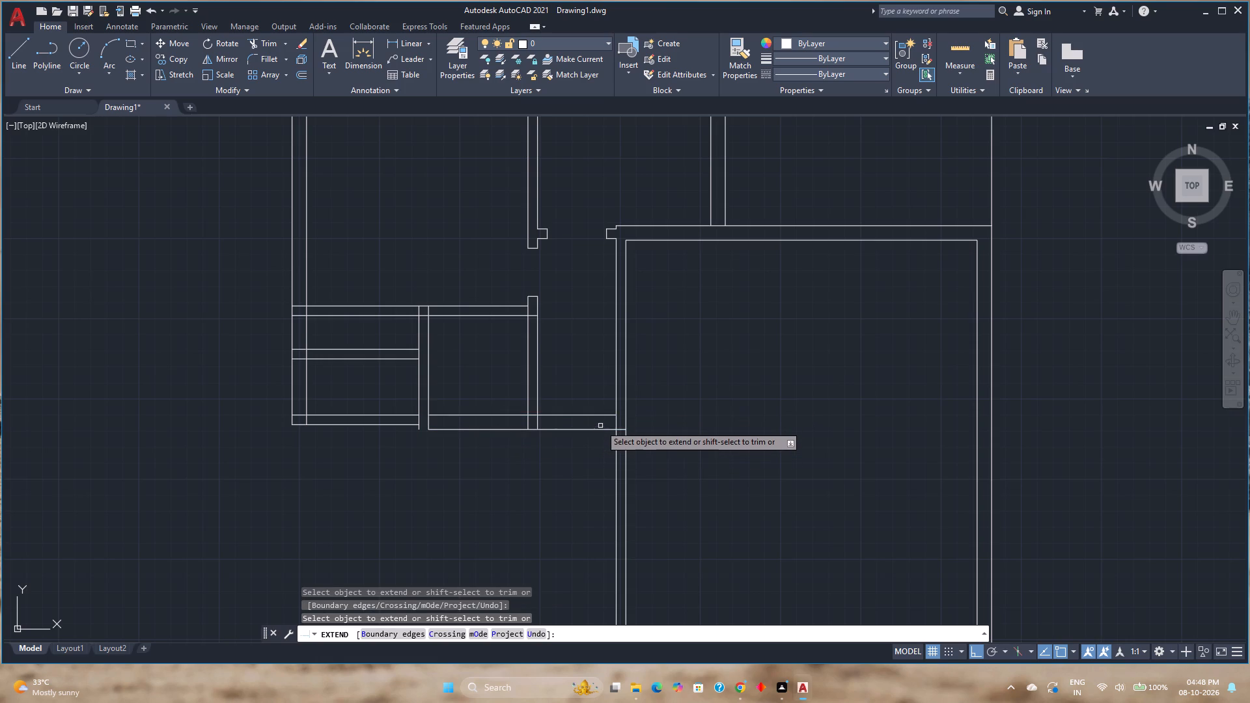
{"action": "left_click", "coordinate": [600, 415]}
{"action": "key", "text": "Escape"}
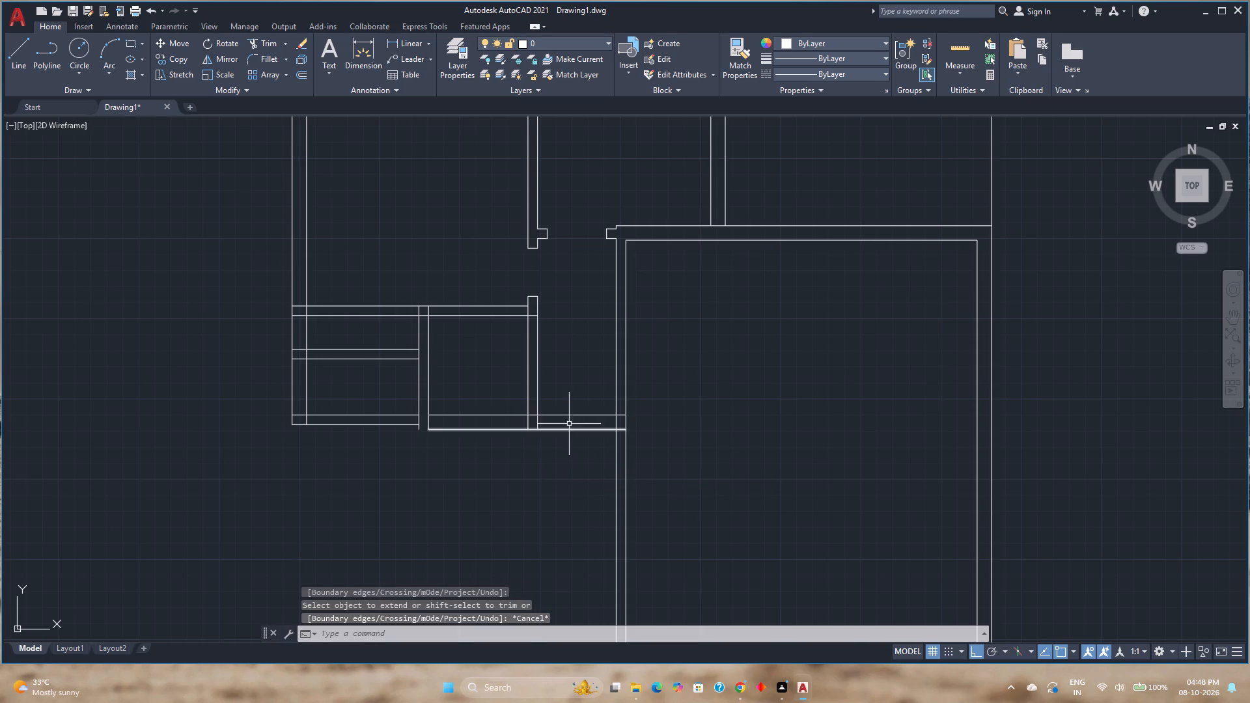
Trim the overlapping lines where the horizontal wall below the doorway meets the left block's right wall.
{"action": "scroll", "coordinate": [535, 311], "scroll_direction": "up", "scroll_amount": 3}
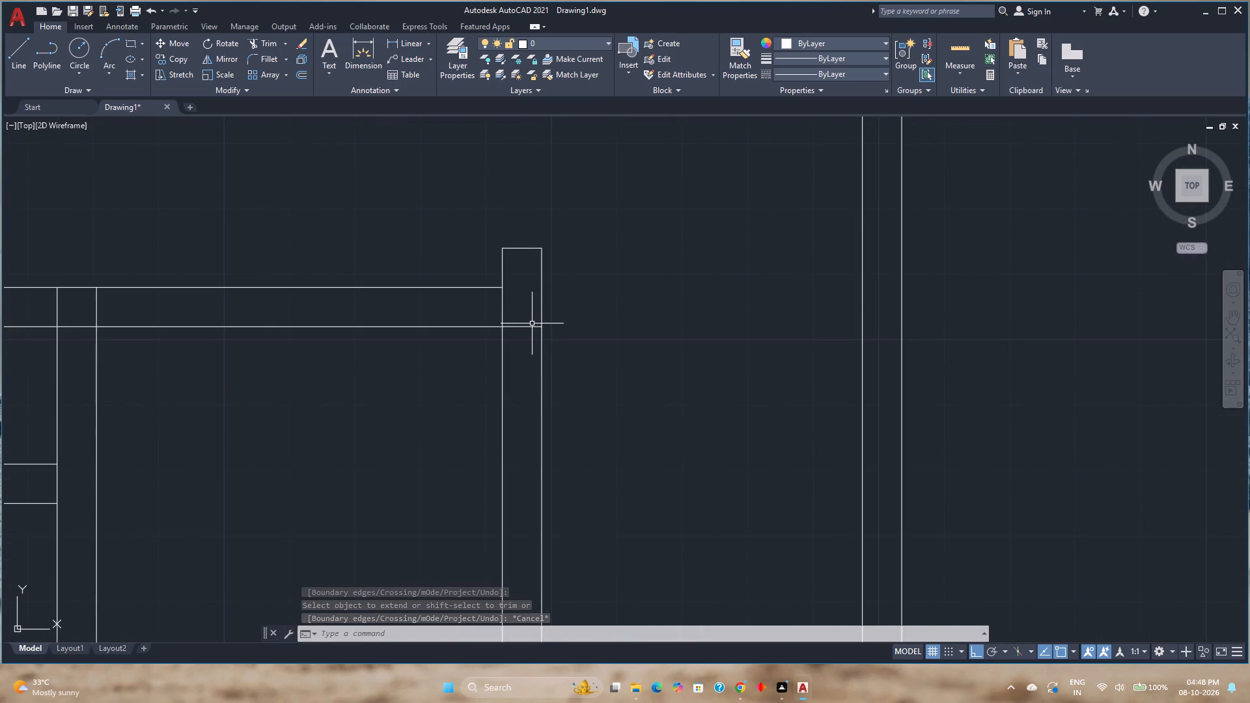
{"action": "type", "text": "tr"}
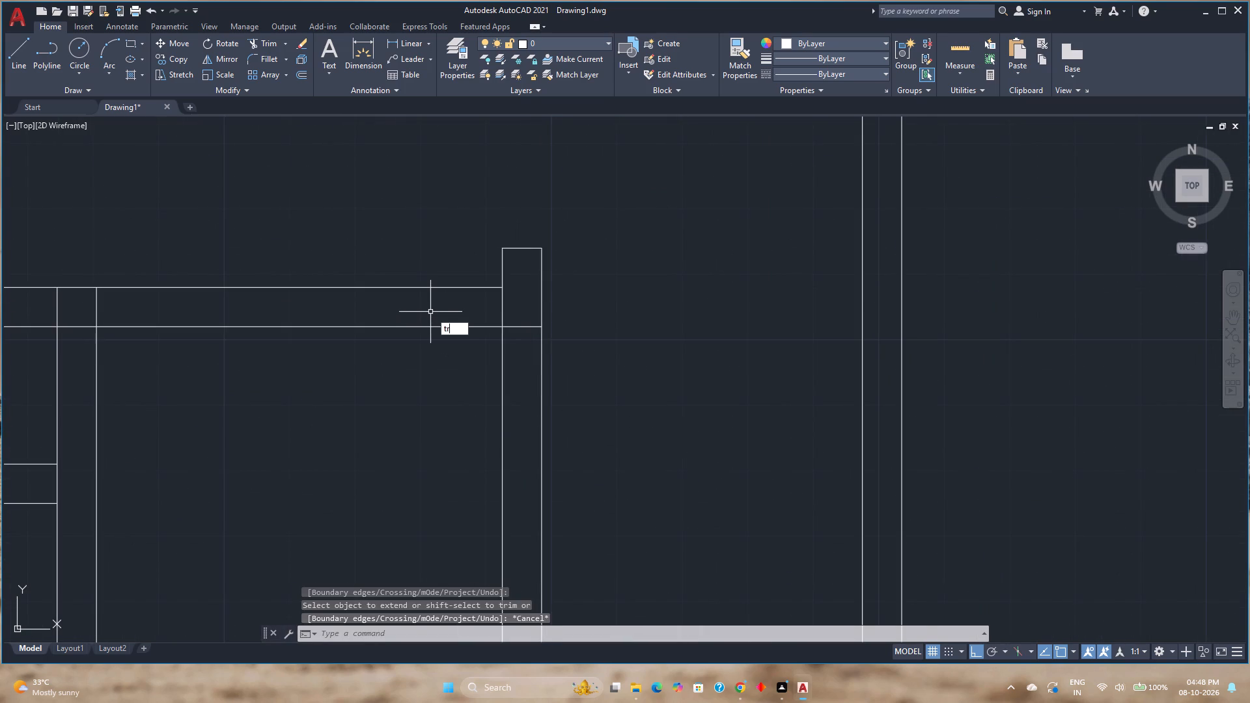
{"action": "key", "text": "Return"}
{"action": "left_click", "coordinate": [516, 314]}
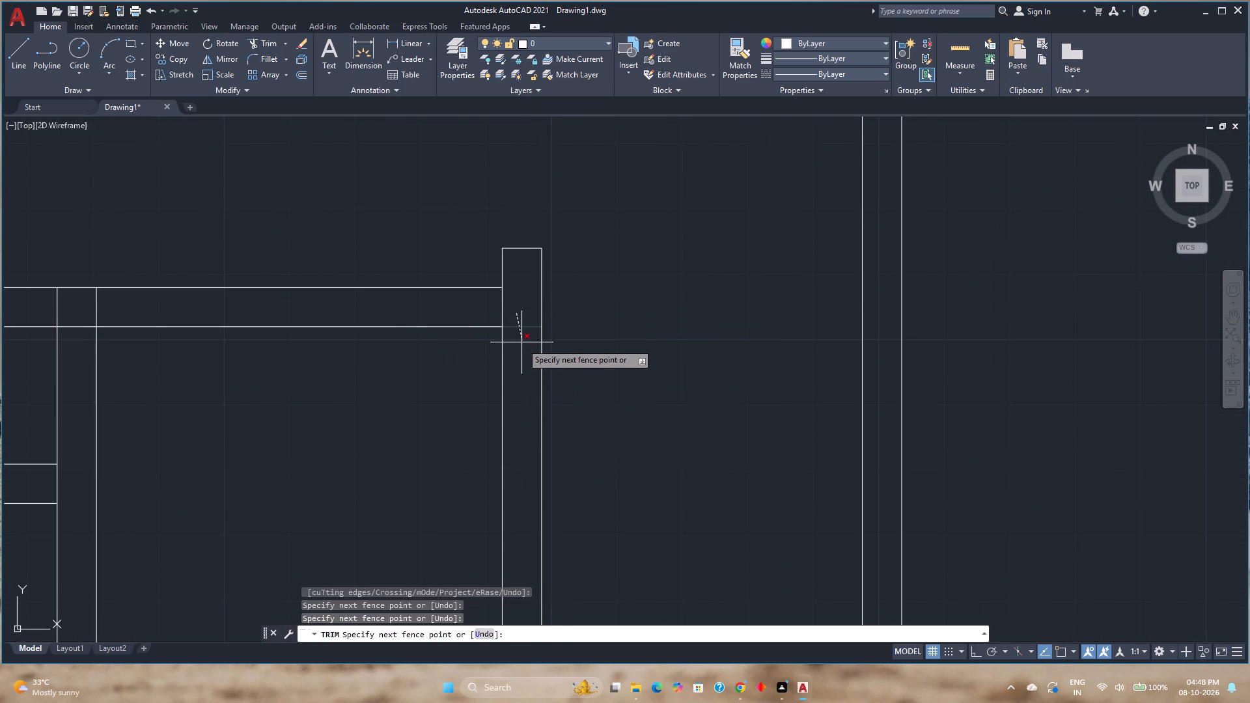
{"action": "left_click", "coordinate": [522, 344]}
{"action": "scroll", "coordinate": [523, 344], "scroll_direction": "down", "scroll_amount": 2}
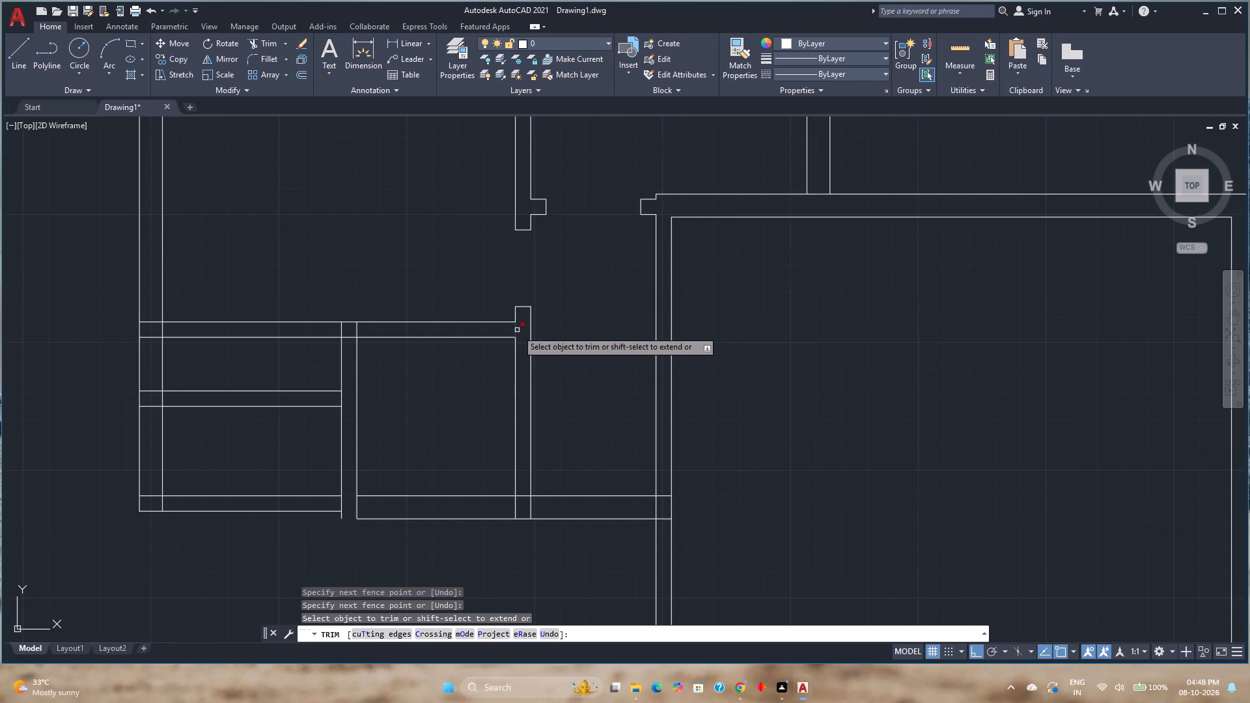
{"action": "left_click", "coordinate": [517, 330]}
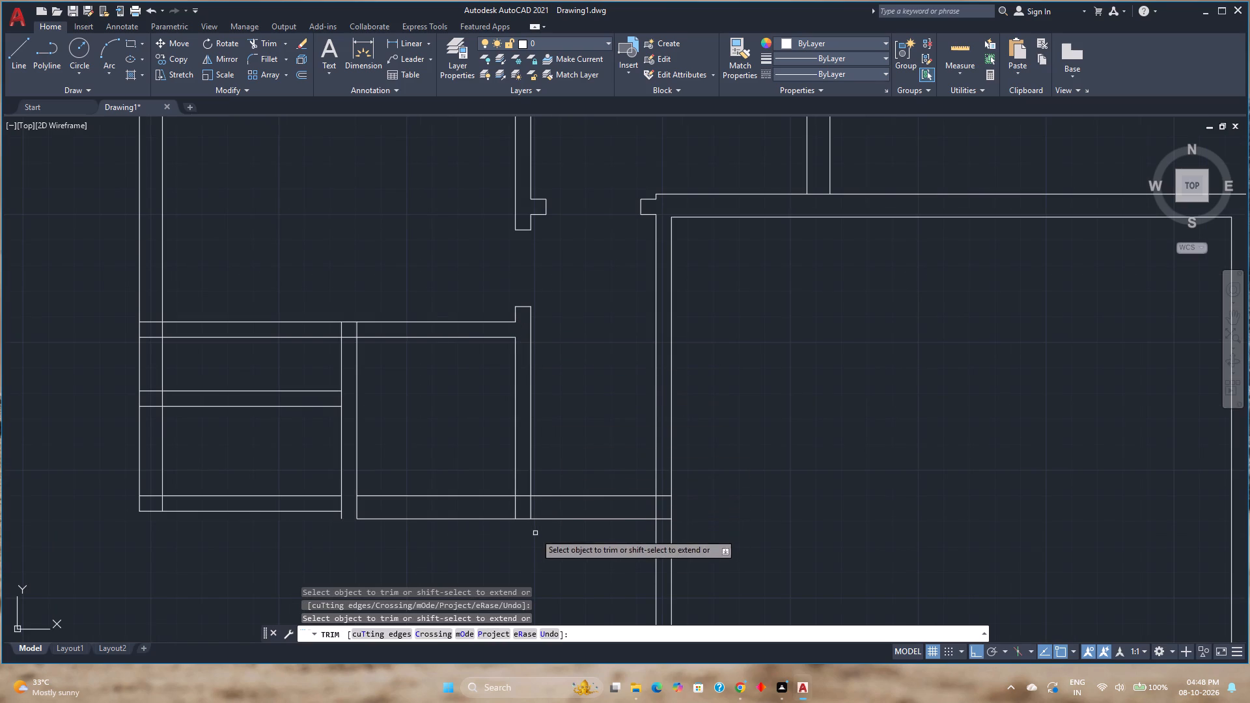
Trim the crossing lines where the extended bottom wall meets the left block's right wall and the right block's left wall.
{"action": "scroll", "coordinate": [523, 513], "scroll_direction": "up", "scroll_amount": 3}
{"action": "left_click_drag", "start_coordinate": [516, 428], "coordinate": [484, 490]}
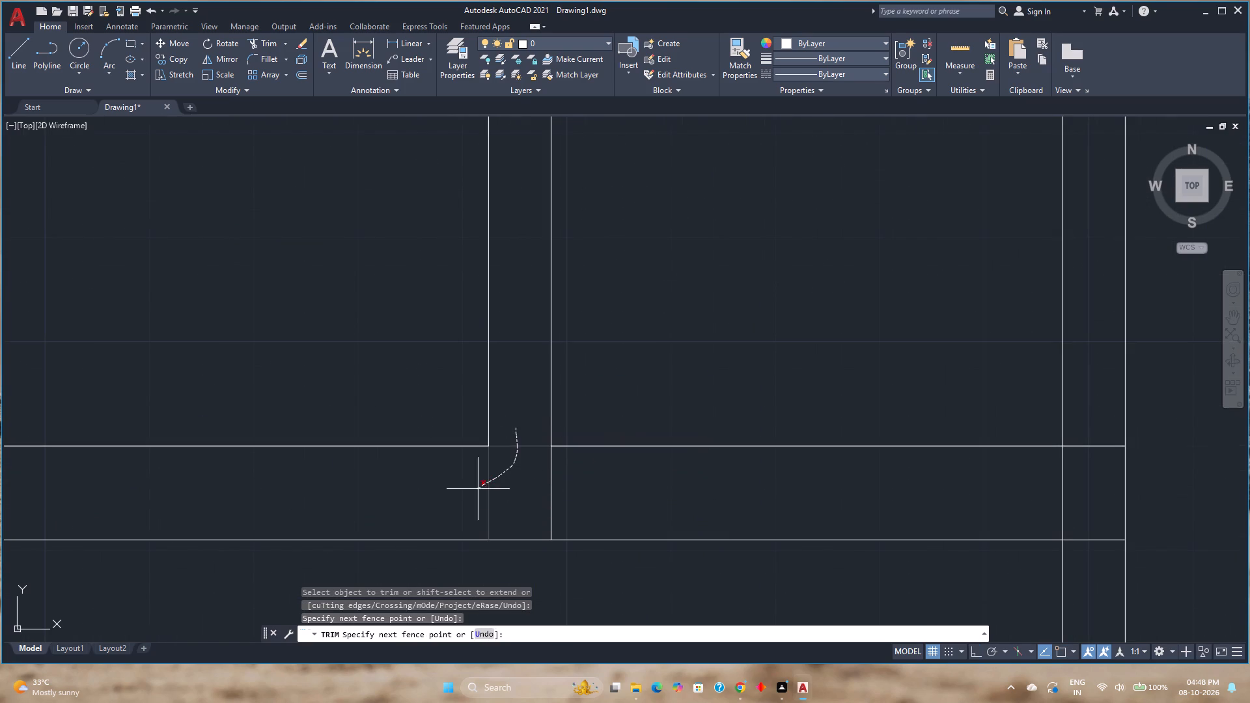
{"action": "left_click_drag", "start_coordinate": [484, 490], "coordinate": [594, 496]}
{"action": "left_click_drag", "start_coordinate": [1087, 430], "coordinate": [1057, 501]}
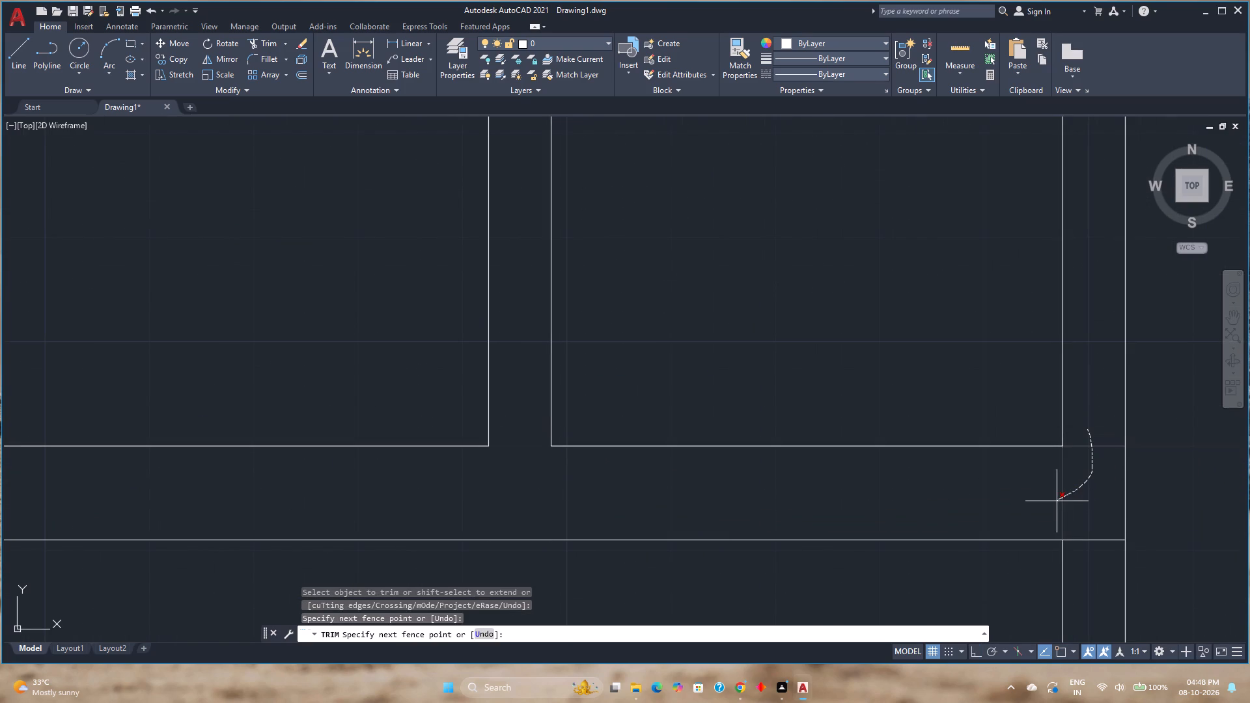
{"action": "left_click_drag", "start_coordinate": [1057, 501], "coordinate": [1060, 501]}
{"action": "scroll", "coordinate": [756, 393], "scroll_direction": "down", "scroll_amount": 2}
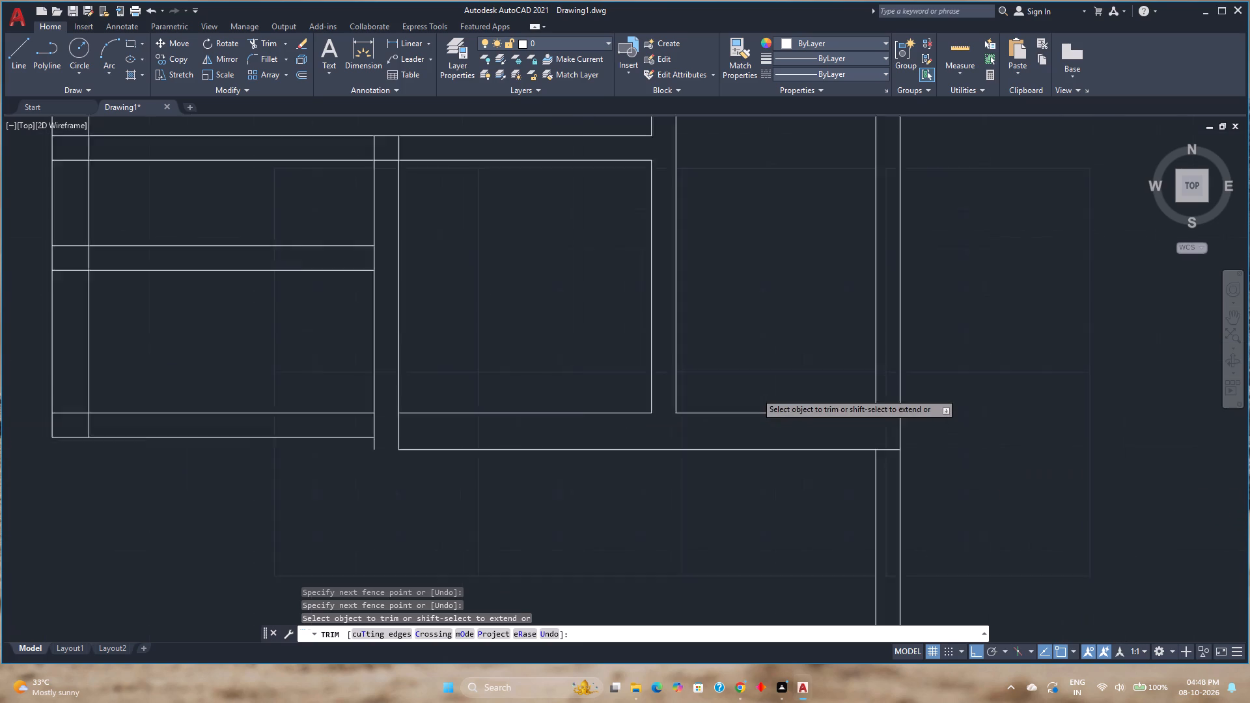
Draw a short line across the left block's right wall, level with the lower line of the horizontal wall below the doorway.
{"action": "scroll", "coordinate": [756, 393], "scroll_direction": "down", "scroll_amount": 2}
{"action": "scroll", "coordinate": [748, 277], "scroll_direction": "up", "scroll_amount": 2}
{"action": "middle_click_drag", "start_coordinate": [748, 274], "coordinate": [626, 310]}
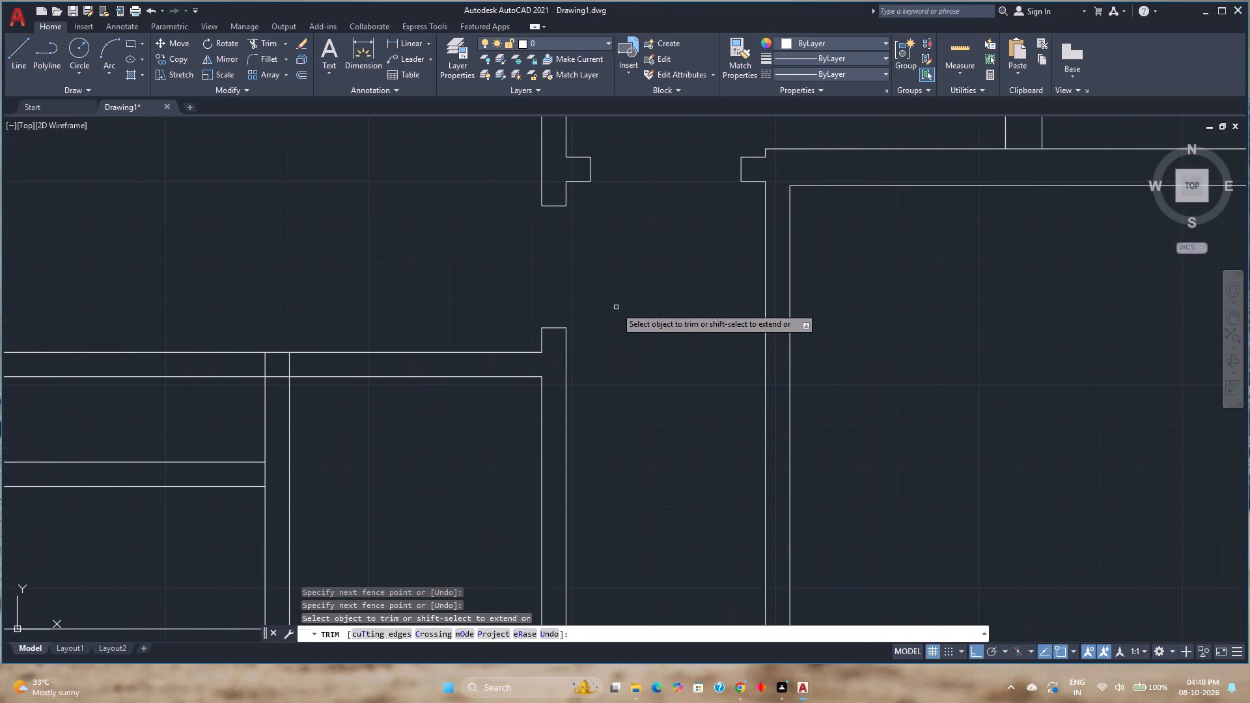
{"action": "left_click", "coordinate": [11, 55]}
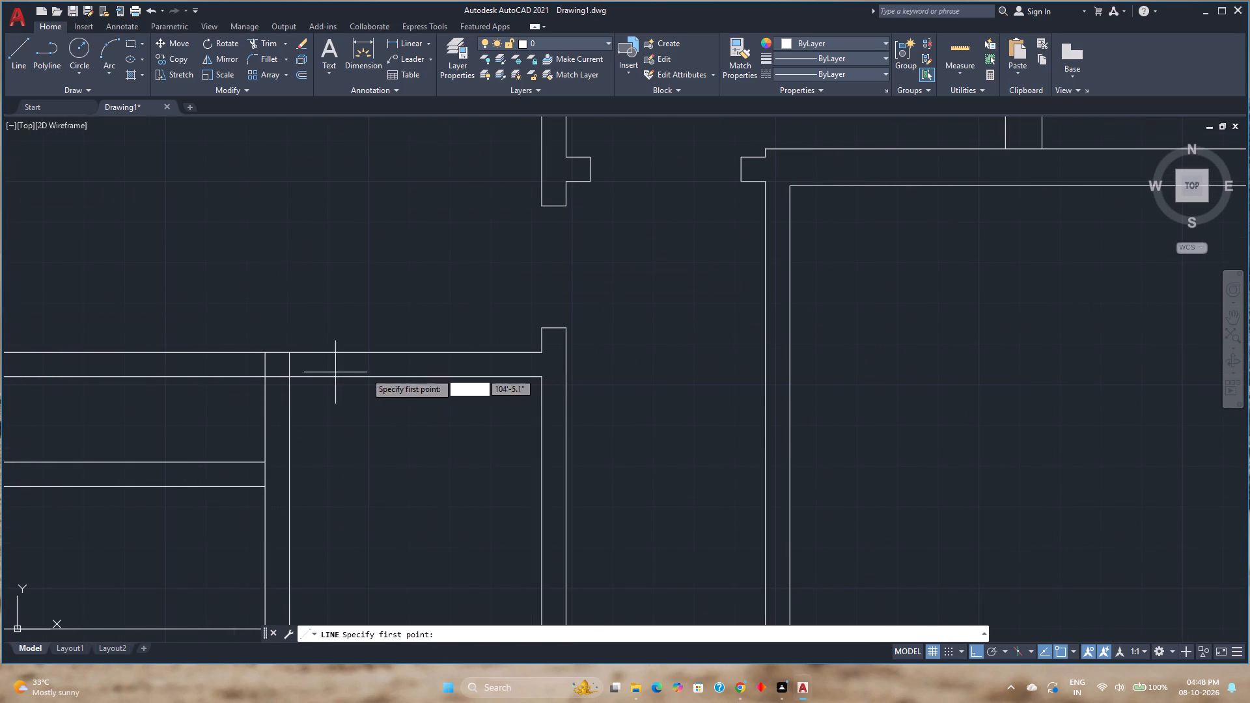
{"action": "left_click", "coordinate": [541, 377]}
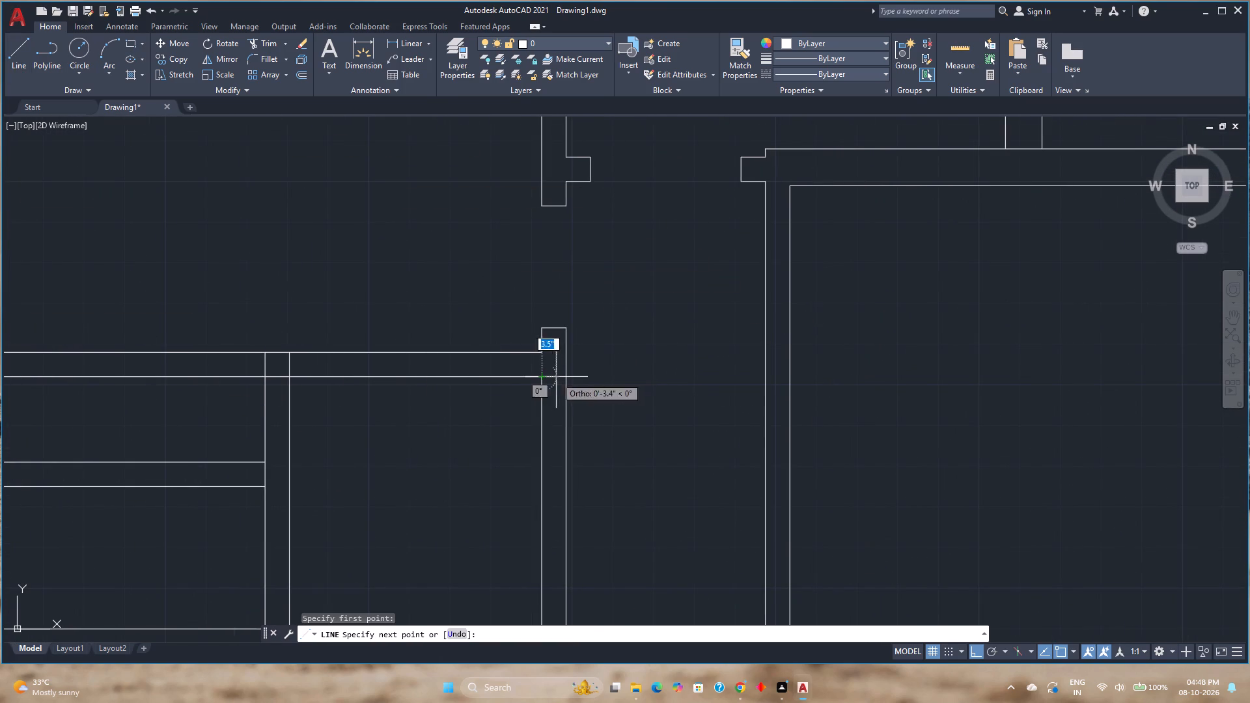
{"action": "left_click", "coordinate": [564, 378]}
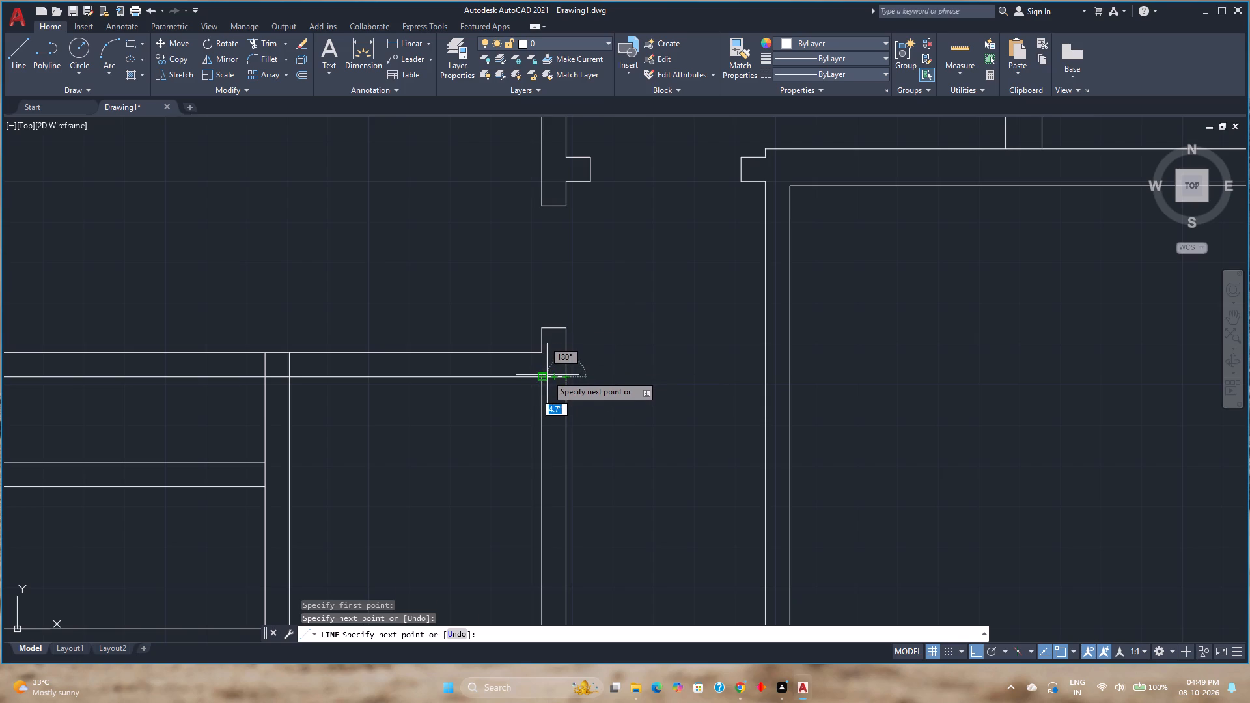
{"action": "key", "text": "Escape"}
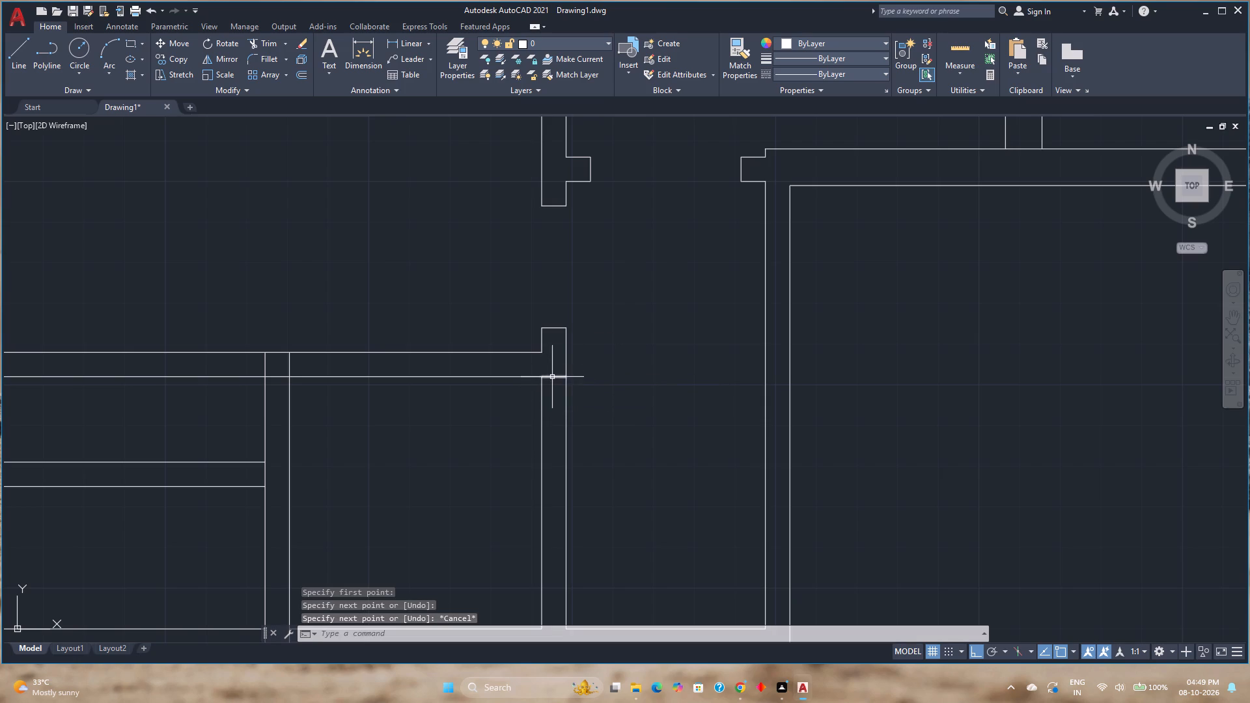
Move the short line across the left block's right wall 6" straight down from the inner corner.
{"action": "left_click", "coordinate": [552, 377]}
{"action": "left_click", "coordinate": [178, 41]}
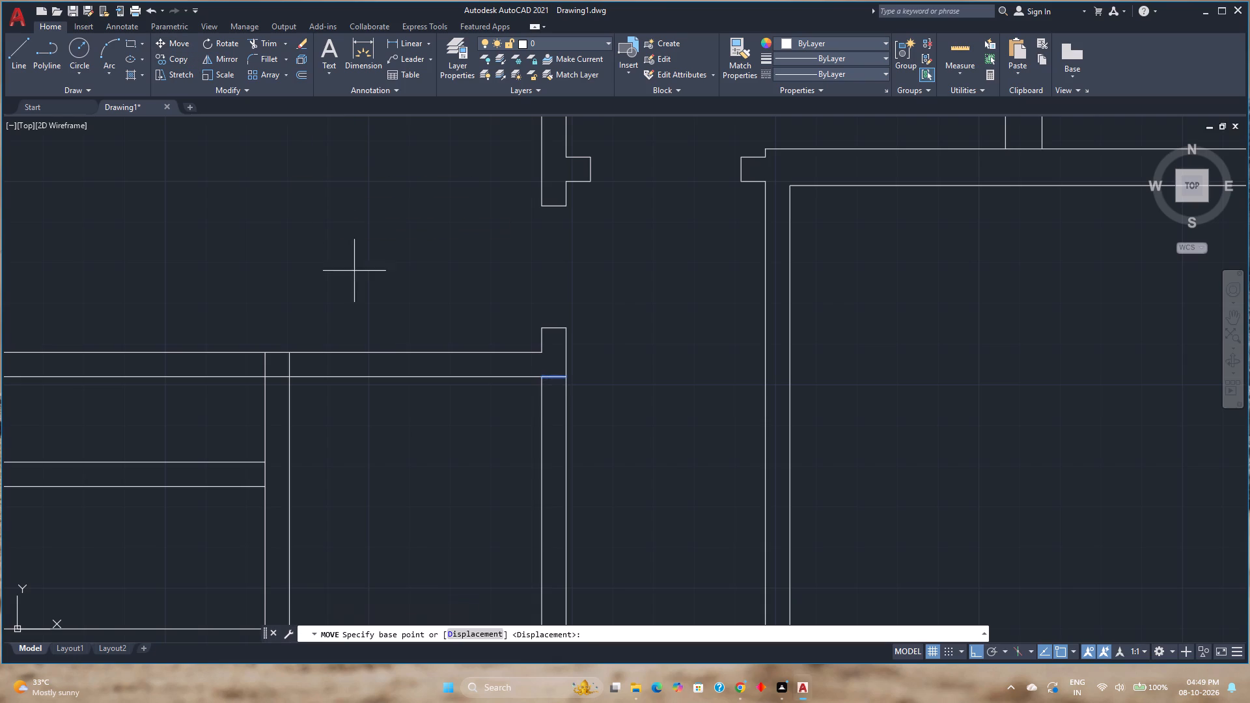
{"action": "scroll", "coordinate": [557, 398], "scroll_direction": "up", "scroll_amount": 3}
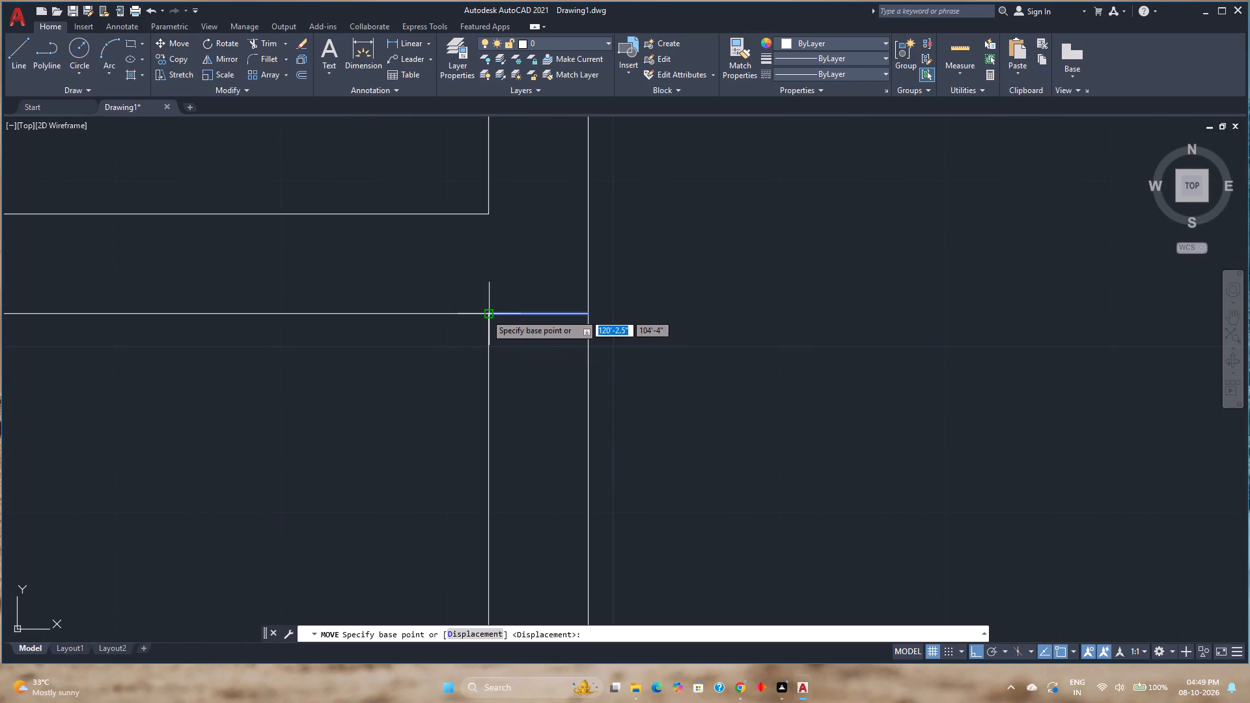
{"action": "left_click", "coordinate": [486, 315]}
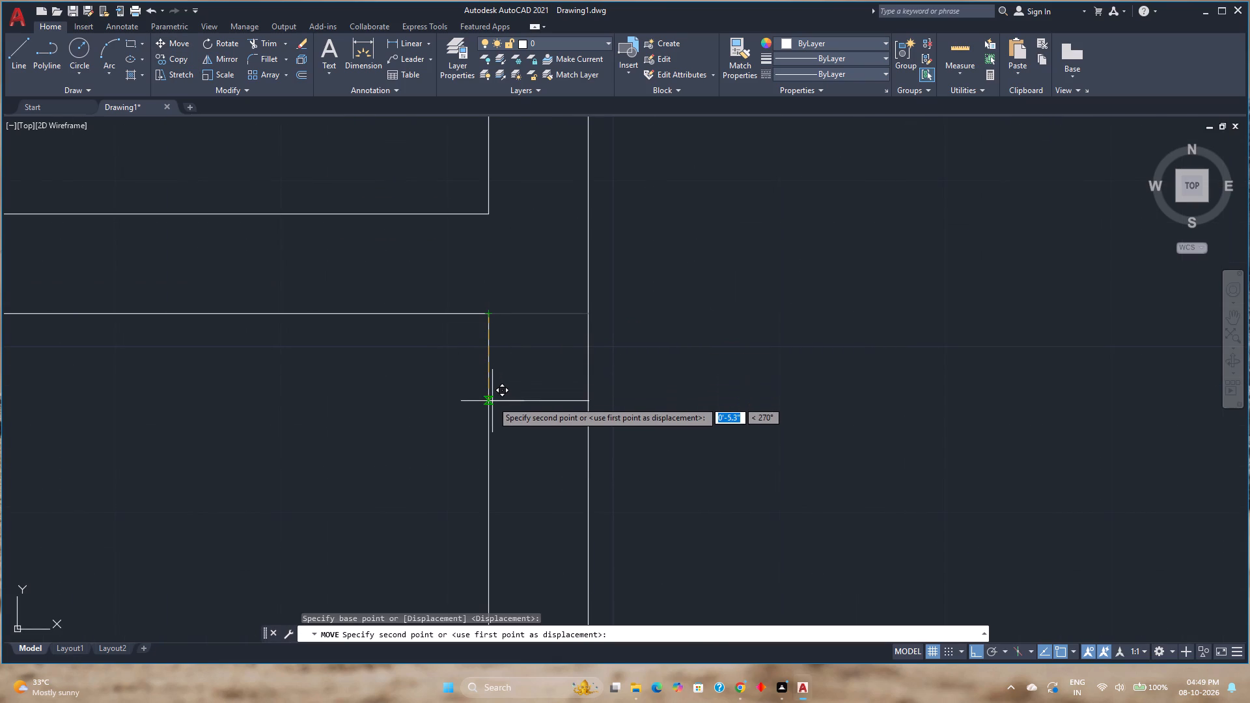
{"action": "key", "text": "6"}
{"action": "key", "text": "Return"}
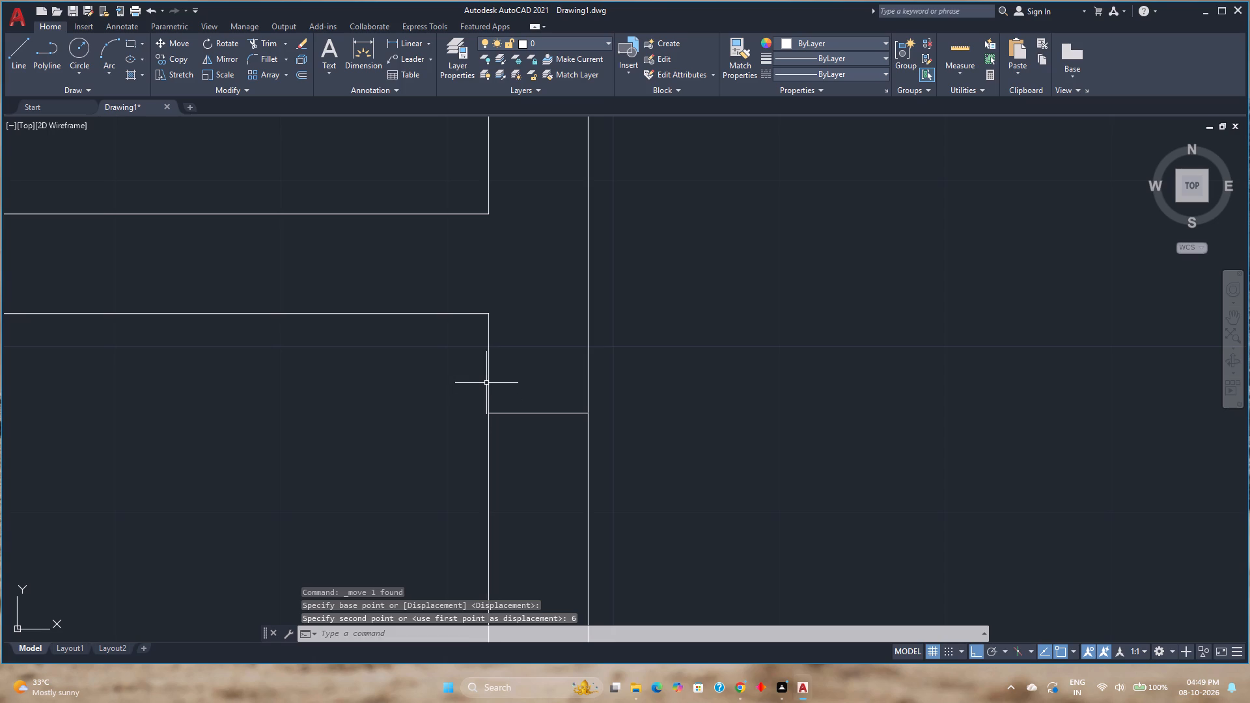
Offset the short line across the left block's right wall 2' downward.
{"action": "scroll", "coordinate": [519, 418], "scroll_direction": "down", "scroll_amount": 3}
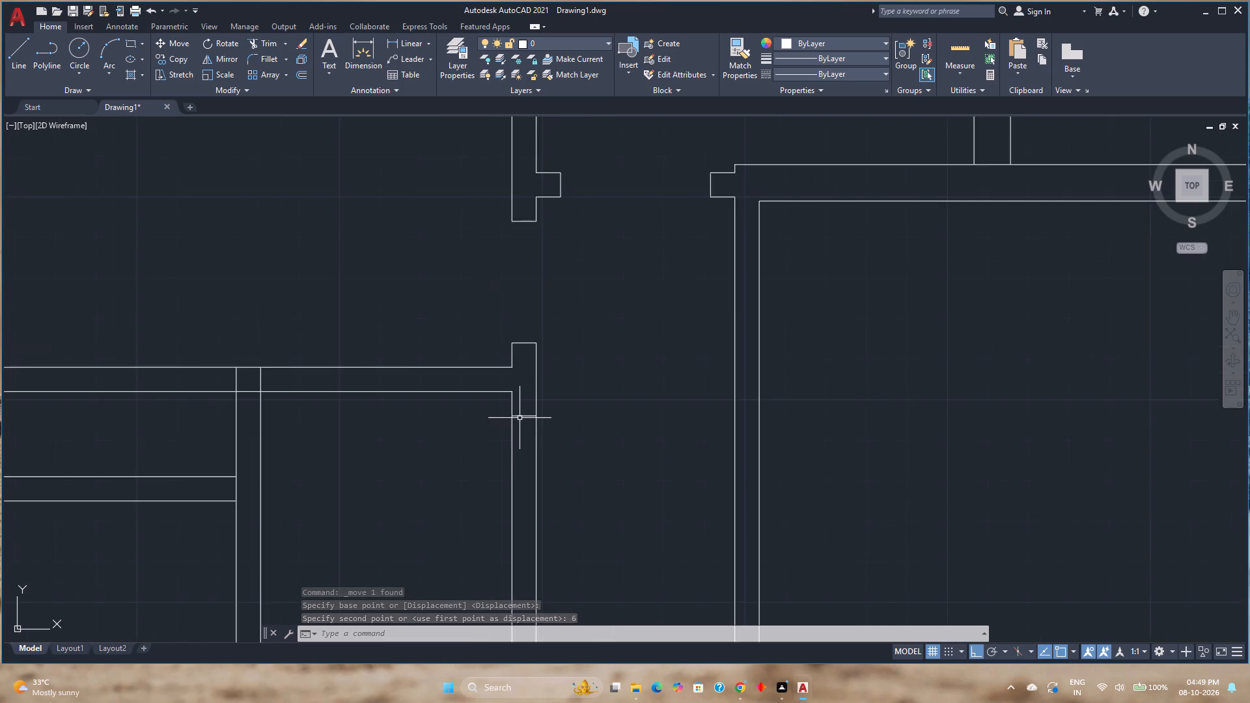
{"action": "scroll", "coordinate": [520, 418], "scroll_direction": "down", "scroll_amount": 2}
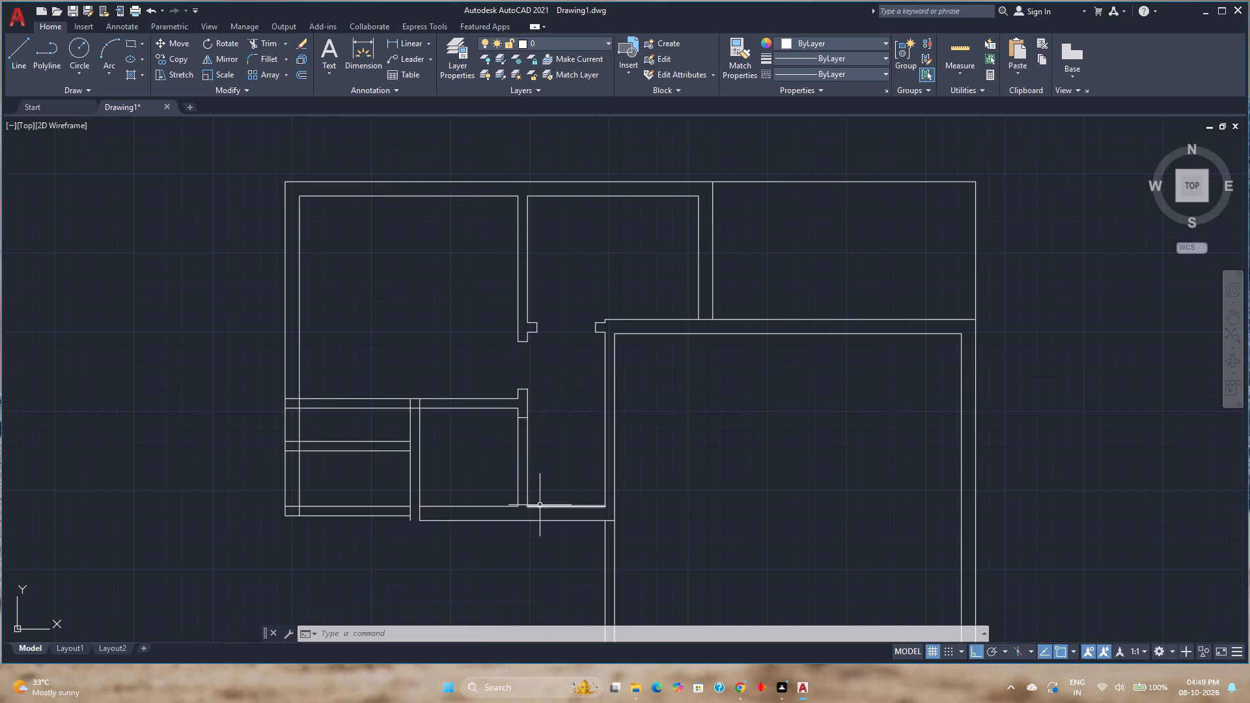
{"action": "scroll", "coordinate": [540, 505], "scroll_direction": "up", "scroll_amount": 2}
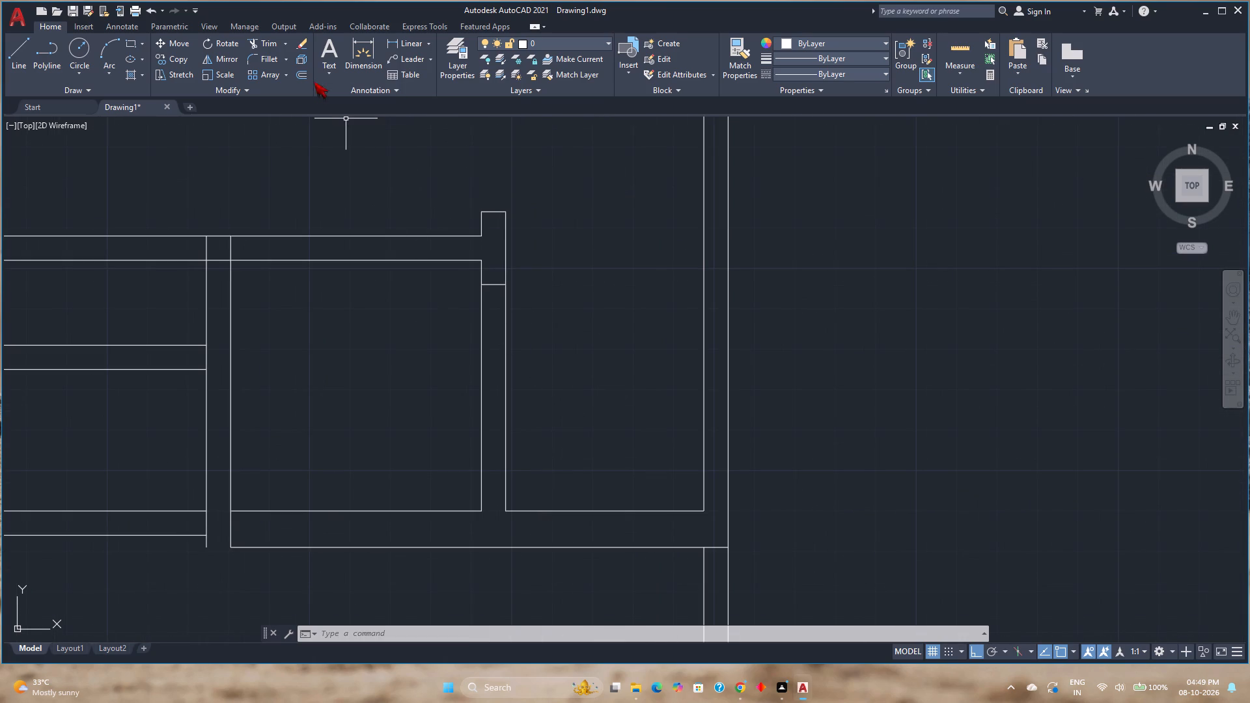
{"action": "left_click", "coordinate": [301, 77]}
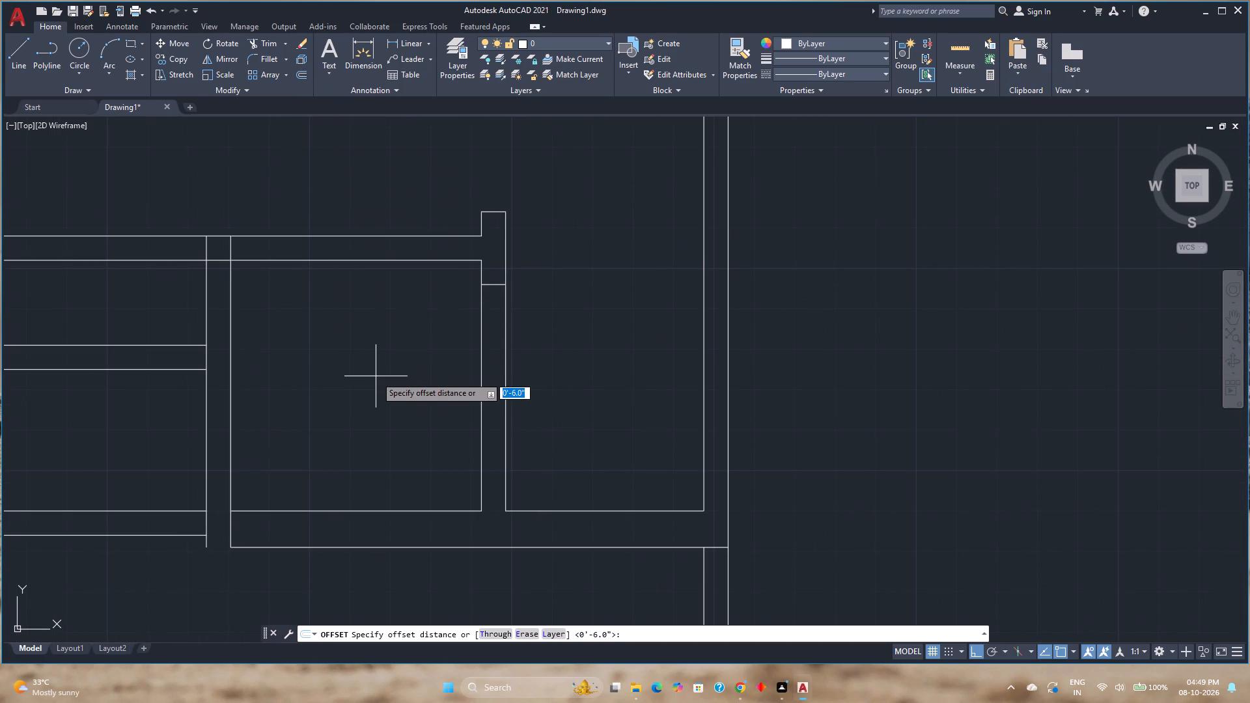
{"action": "type", "text": "2'"}
{"action": "key", "text": "Return"}
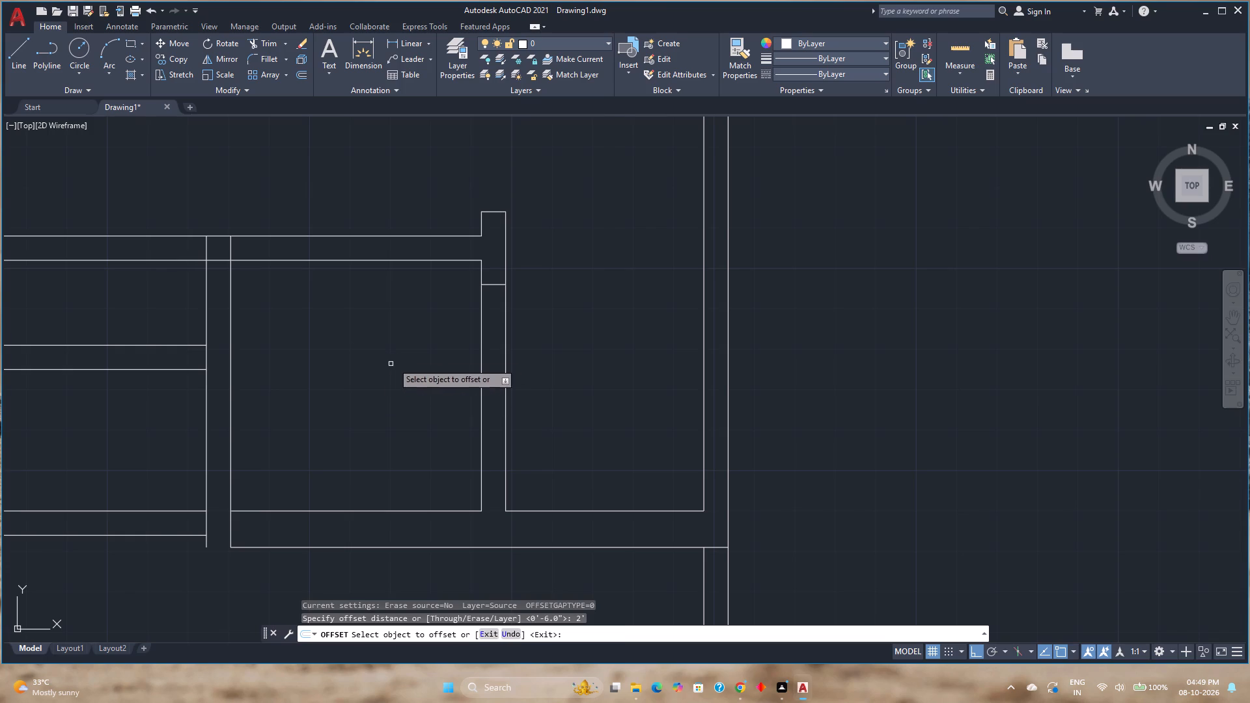
{"action": "left_click", "coordinate": [495, 284]}
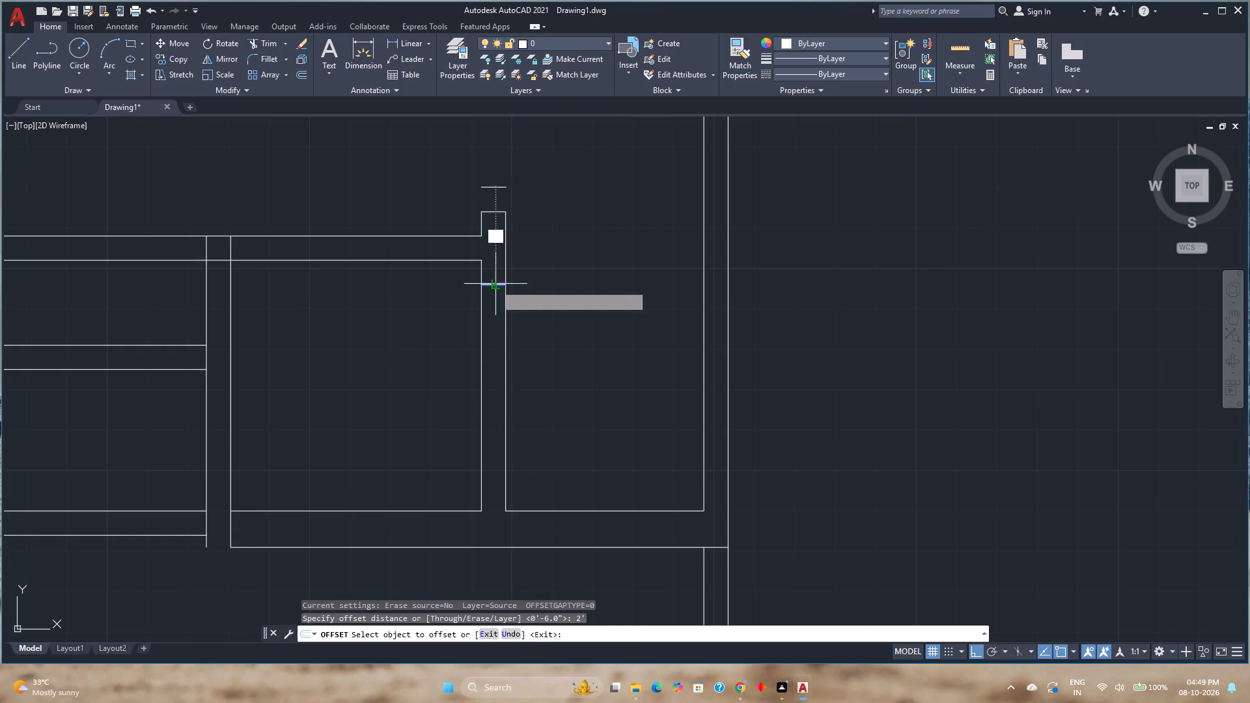
{"action": "left_click", "coordinate": [507, 406]}
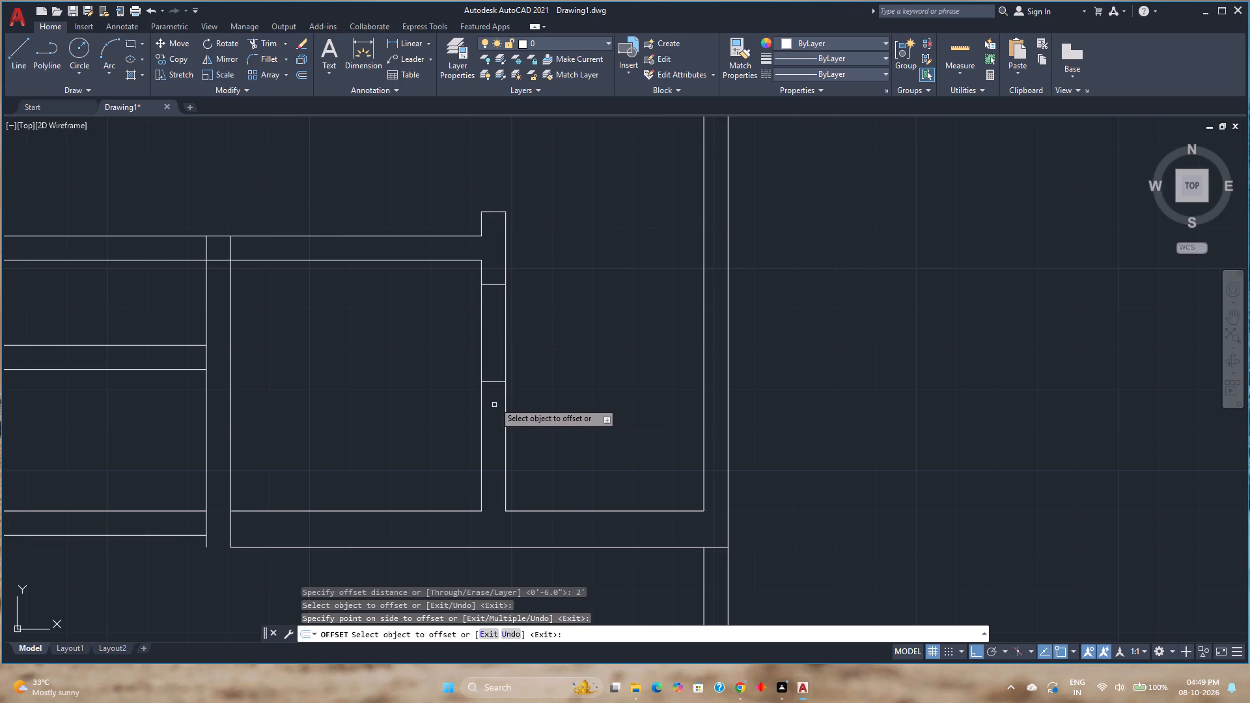
Offset the lower of the two cross lines 6" downward, and offset the resulting line another 6" downward.
{"action": "left_click", "coordinate": [494, 381]}
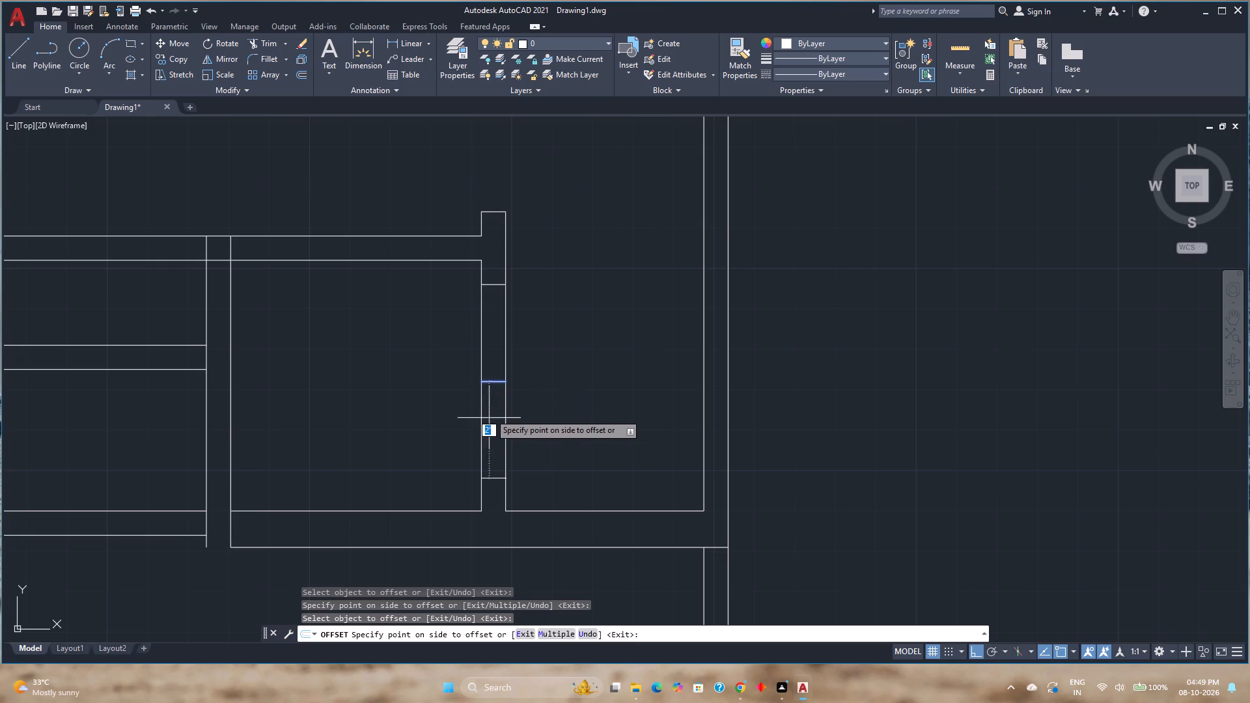
{"action": "key", "text": "6"}
{"action": "key", "text": "Return"}
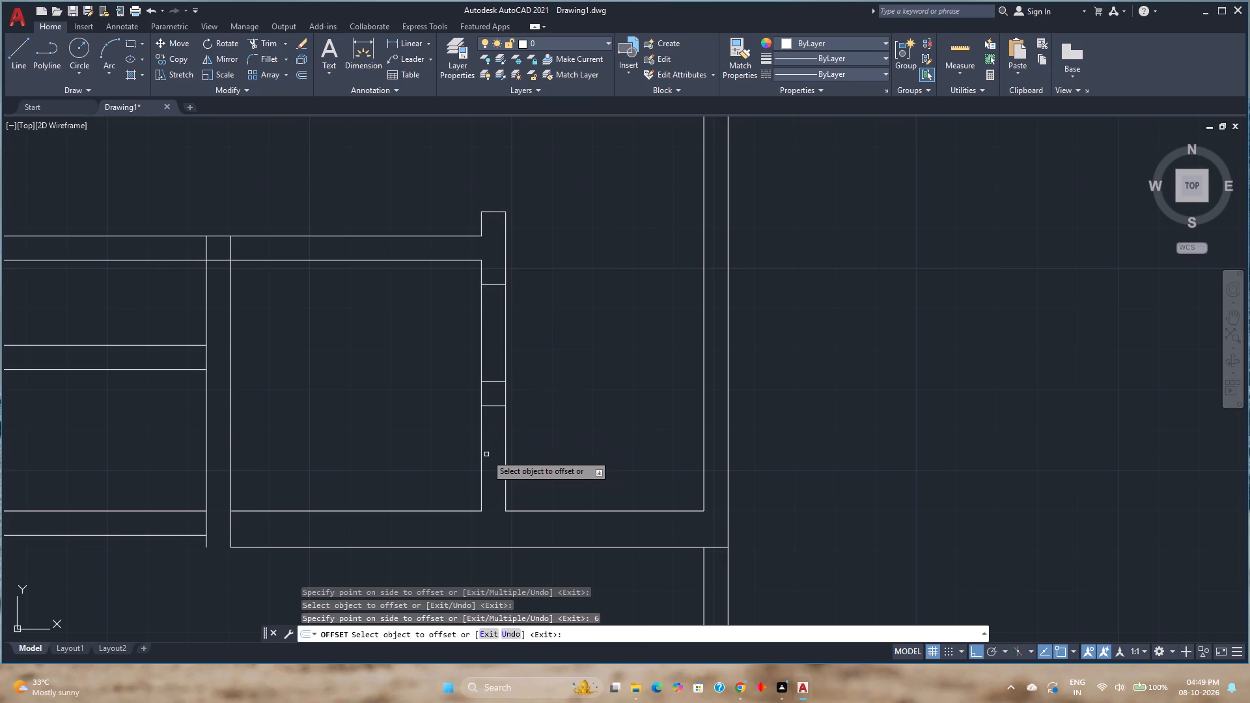
{"action": "left_click", "coordinate": [495, 406]}
{"action": "key", "text": "6"}
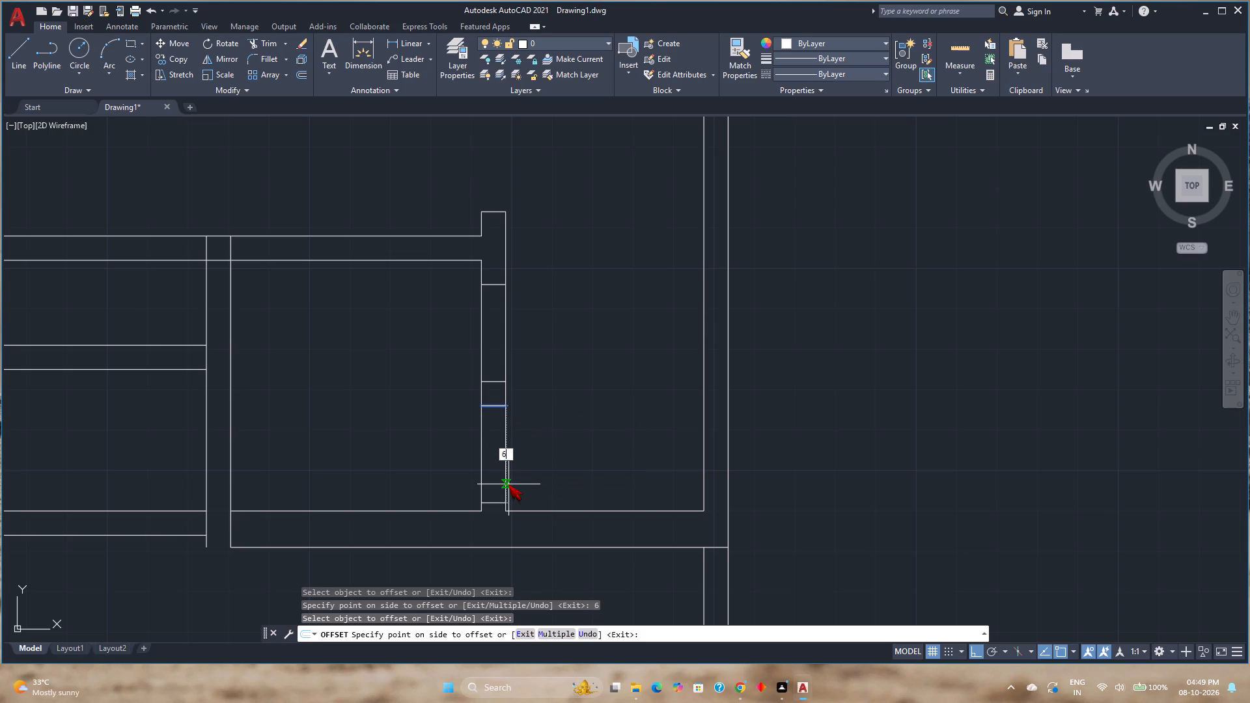
{"action": "key", "text": "Return"}
{"action": "key", "text": "space"}
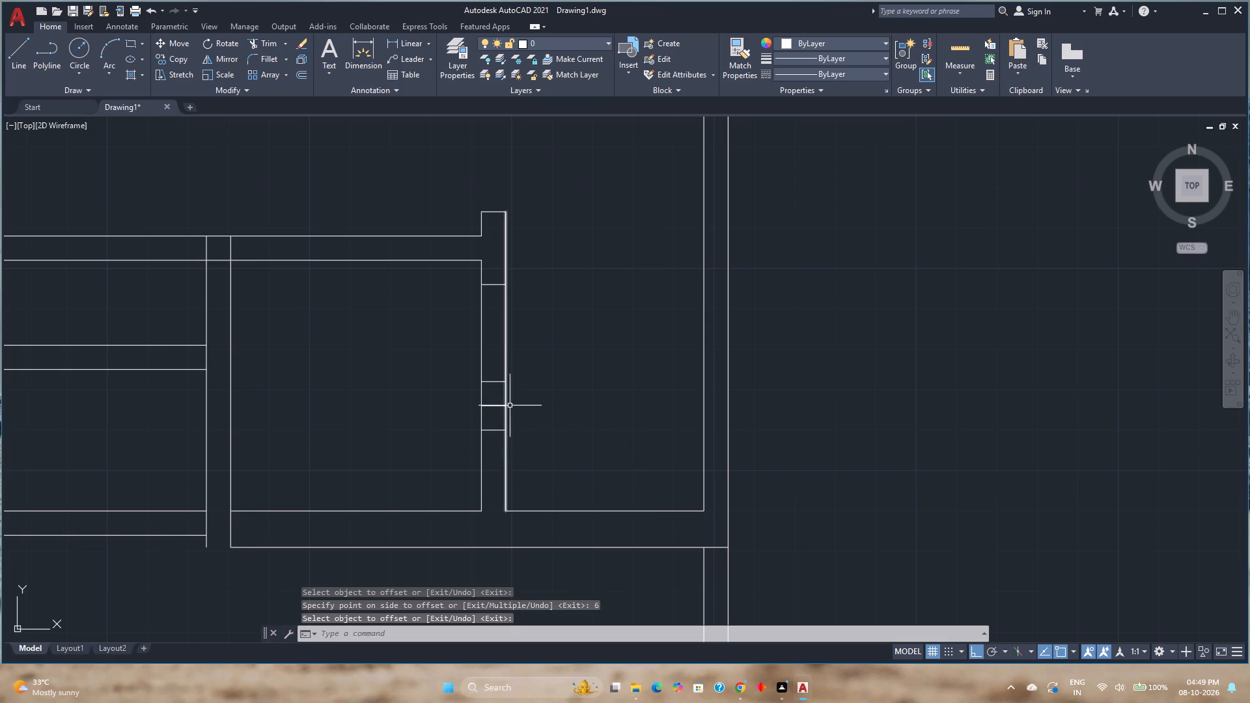
Move the two lowest cross lines rightward so they project from the outer face of the left block's right wall.
{"action": "scroll", "coordinate": [507, 399], "scroll_direction": "up", "scroll_amount": 2}
{"action": "left_click", "coordinate": [491, 494]}
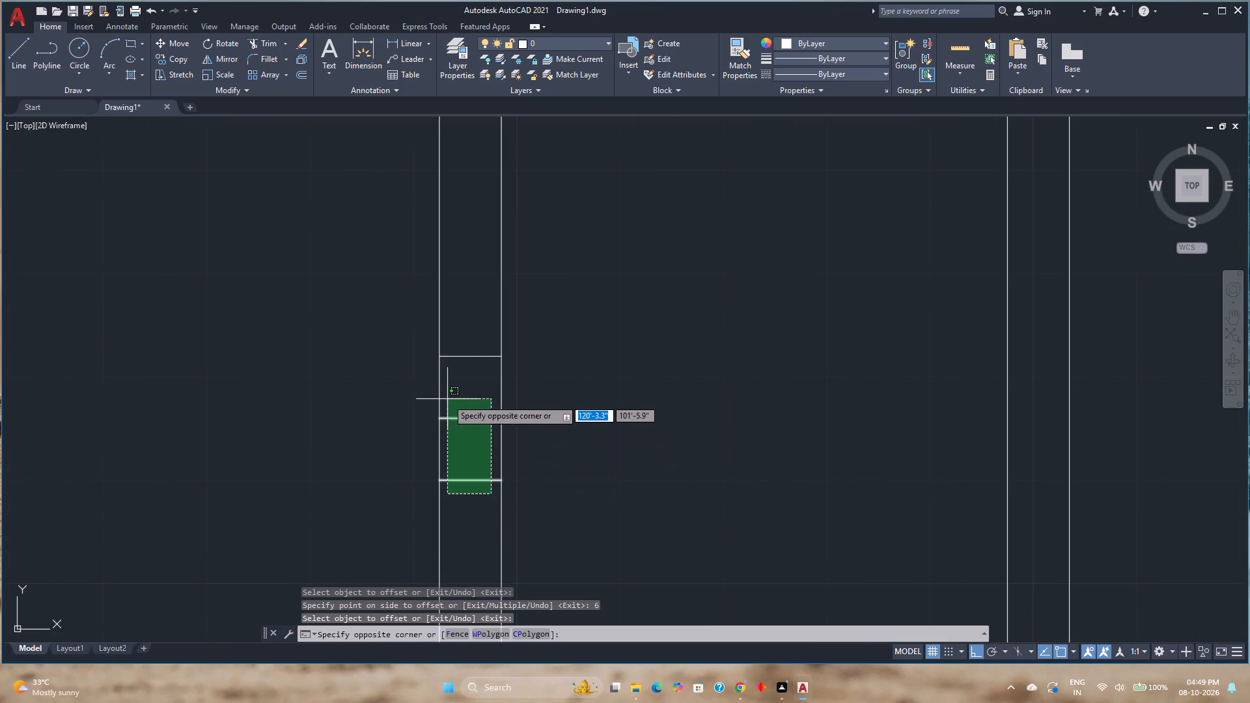
{"action": "left_click", "coordinate": [455, 396]}
{"action": "key", "text": "m"}
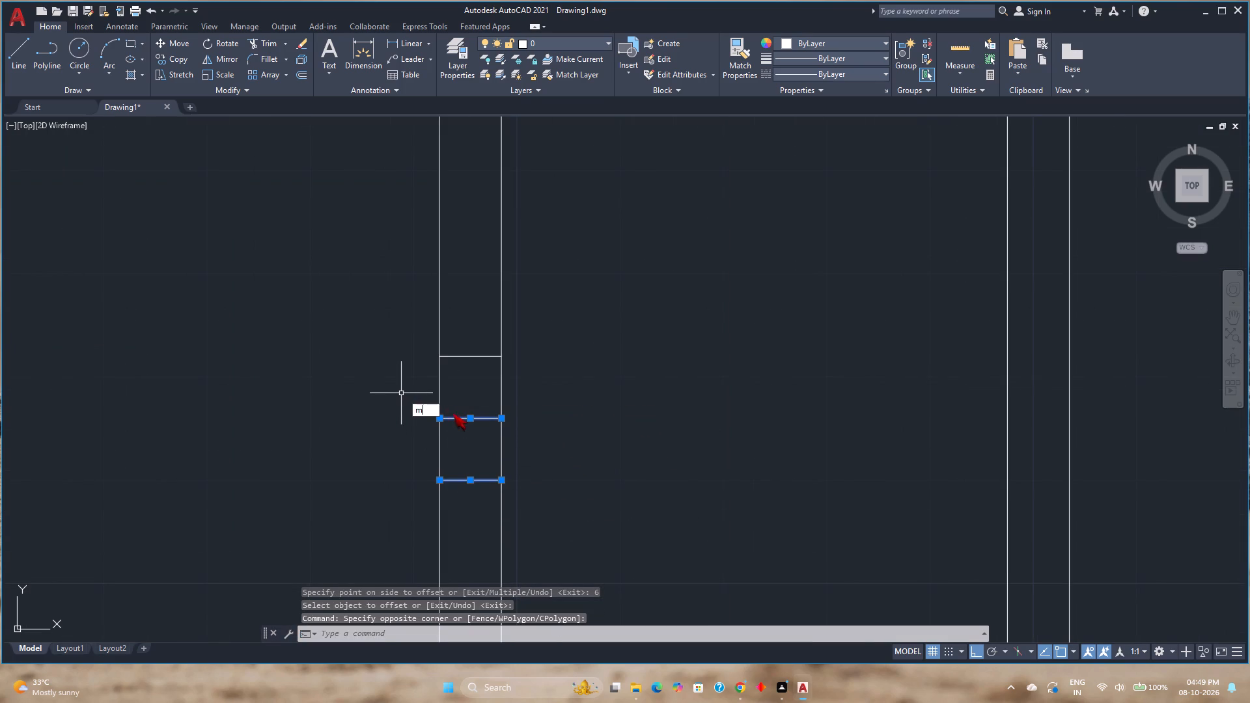
{"action": "key", "text": "Return"}
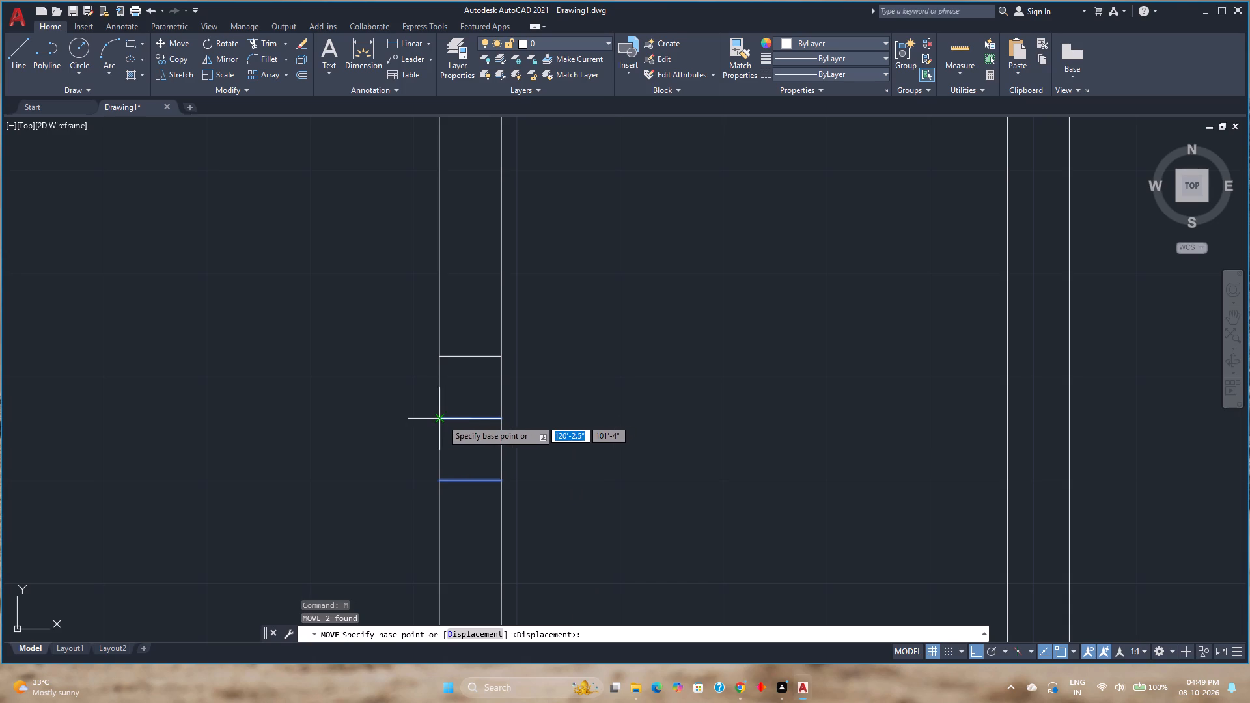
{"action": "left_click", "coordinate": [442, 419]}
{"action": "left_click", "coordinate": [499, 415]}
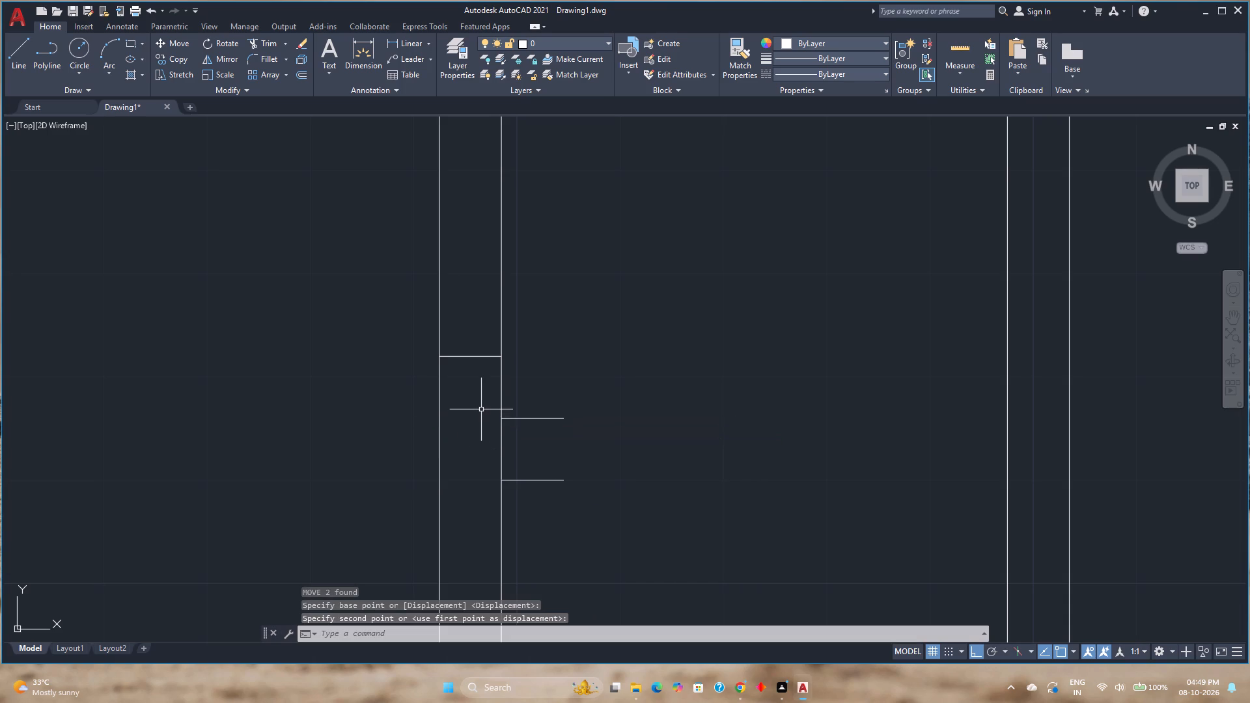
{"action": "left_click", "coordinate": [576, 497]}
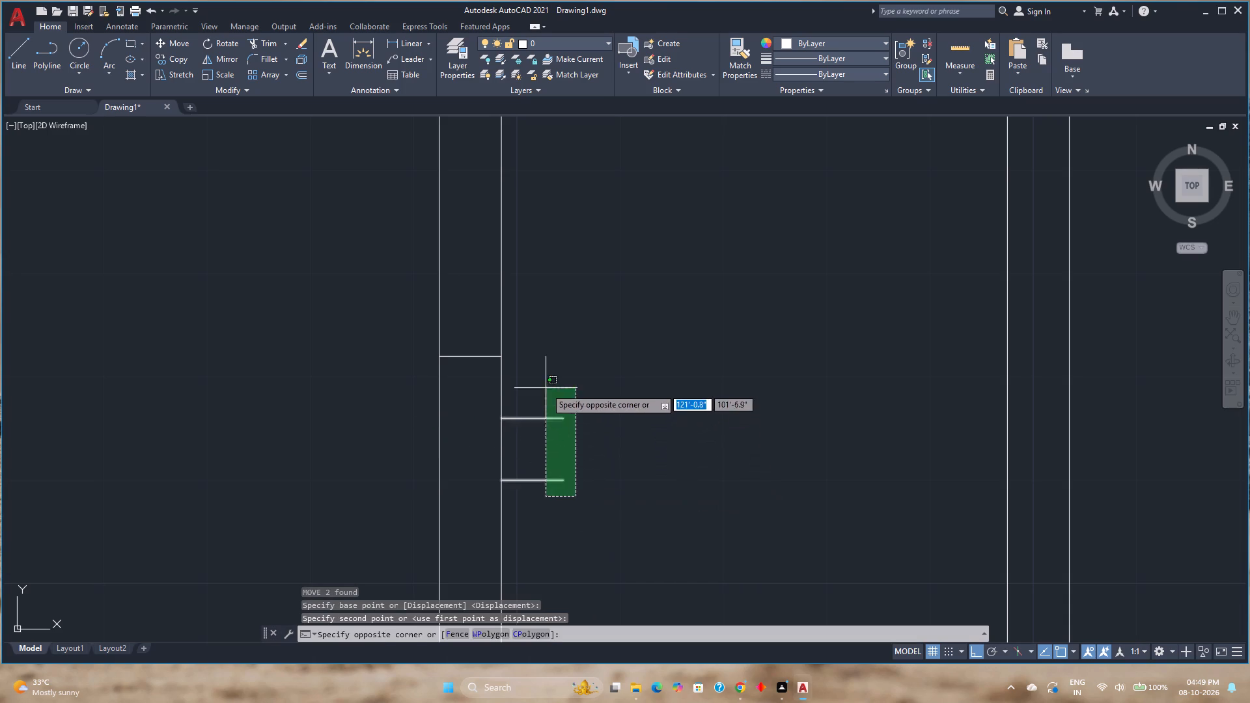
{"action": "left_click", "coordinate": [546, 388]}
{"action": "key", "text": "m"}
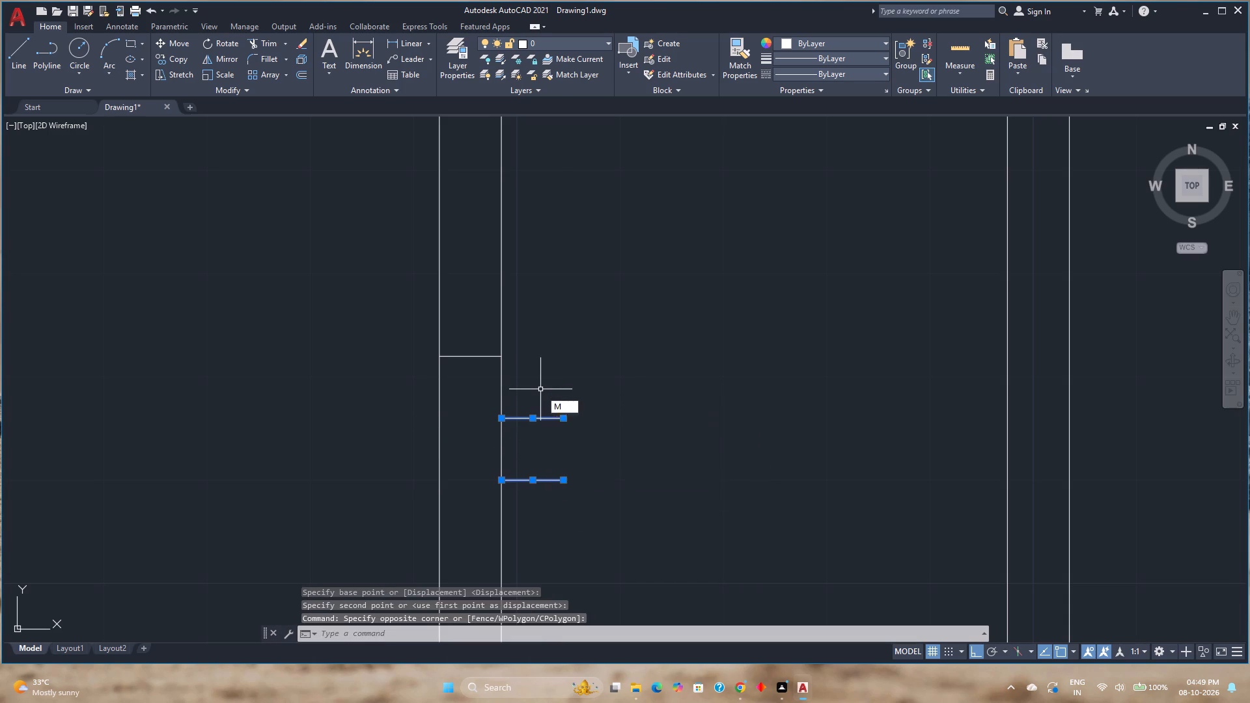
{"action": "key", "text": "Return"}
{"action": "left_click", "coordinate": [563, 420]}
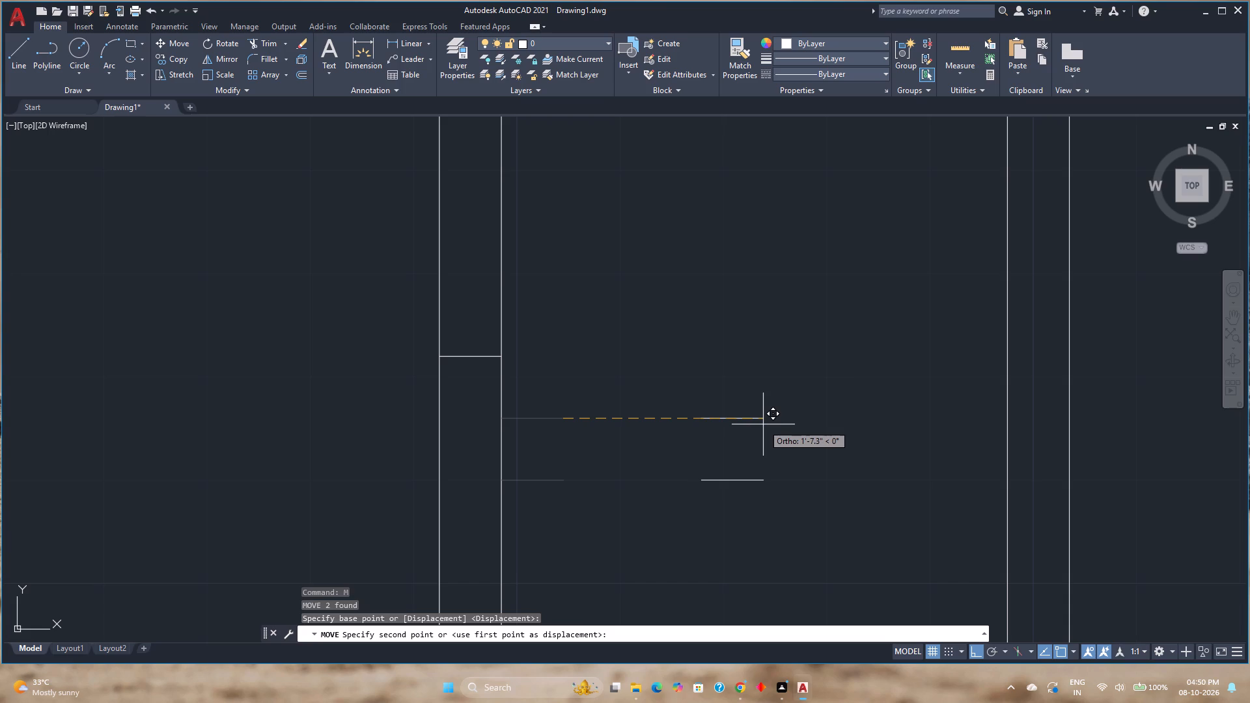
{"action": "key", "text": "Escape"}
Copy the two projecting lines horizontally across the passage so their right ends meet the right block's left wall.
{"action": "left_click", "coordinate": [666, 508]}
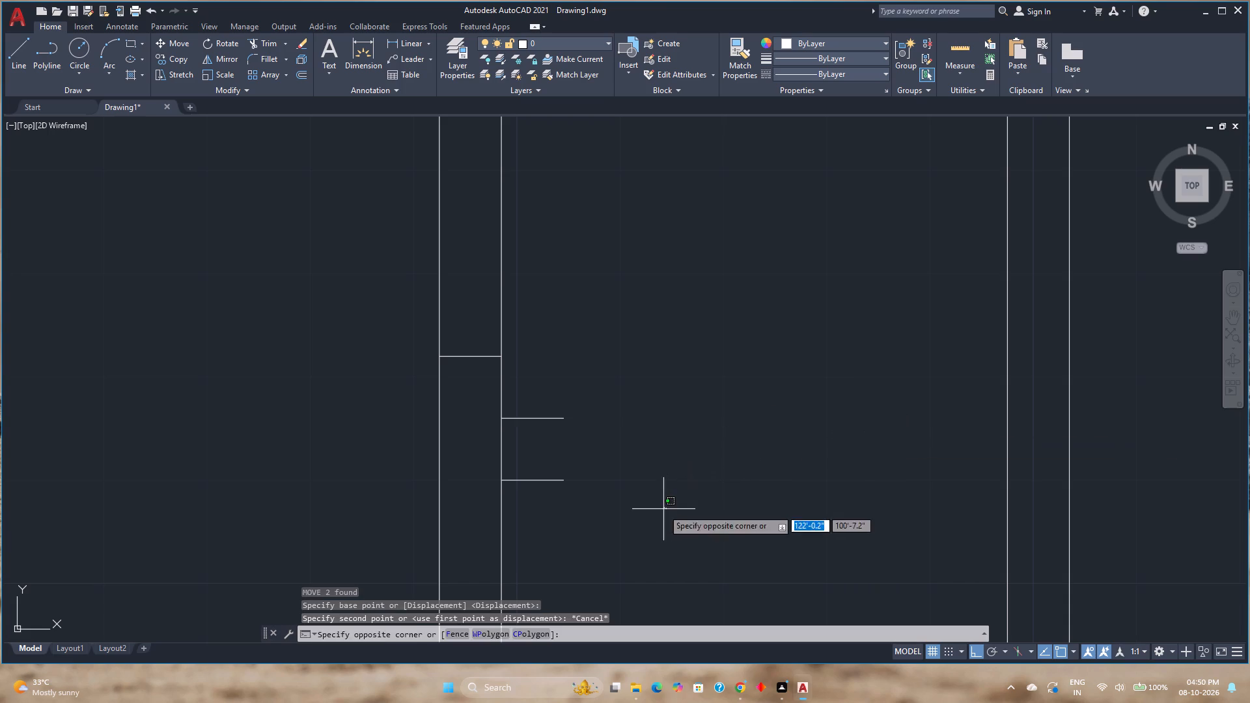
{"action": "left_click", "coordinate": [537, 385]}
{"action": "left_click", "coordinate": [167, 52]}
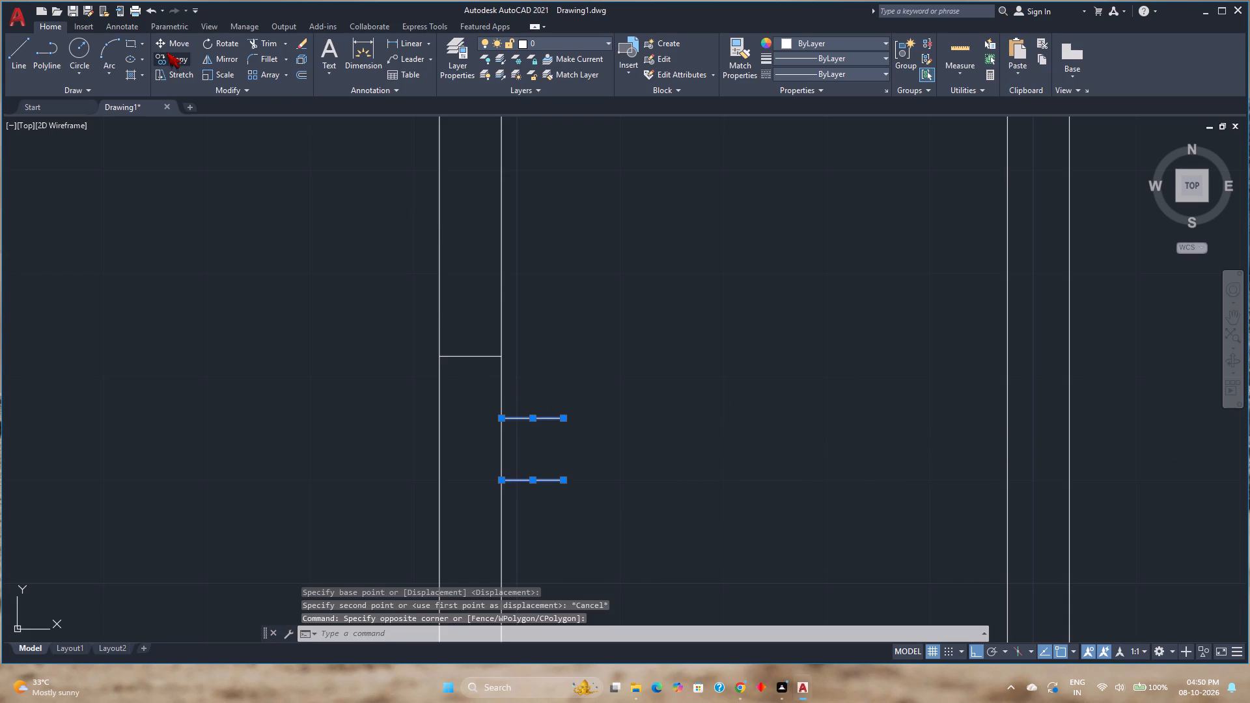
{"action": "left_click", "coordinate": [563, 419]}
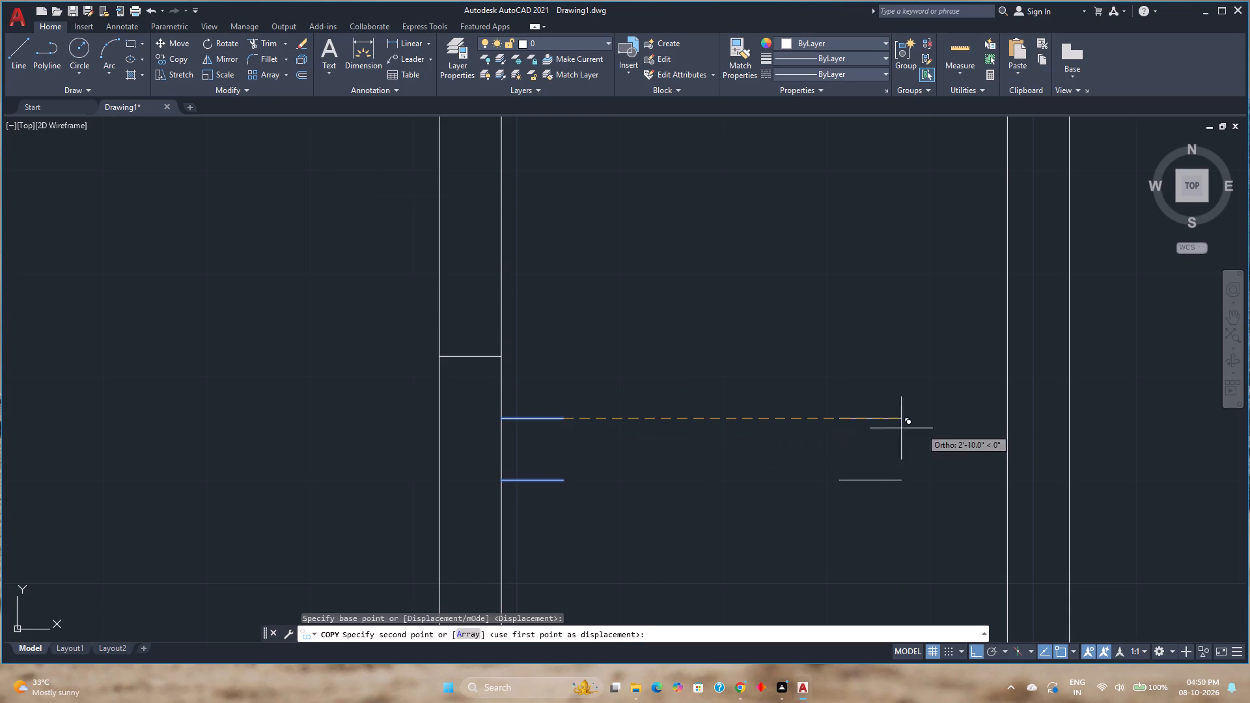
{"action": "left_click", "coordinate": [1006, 419]}
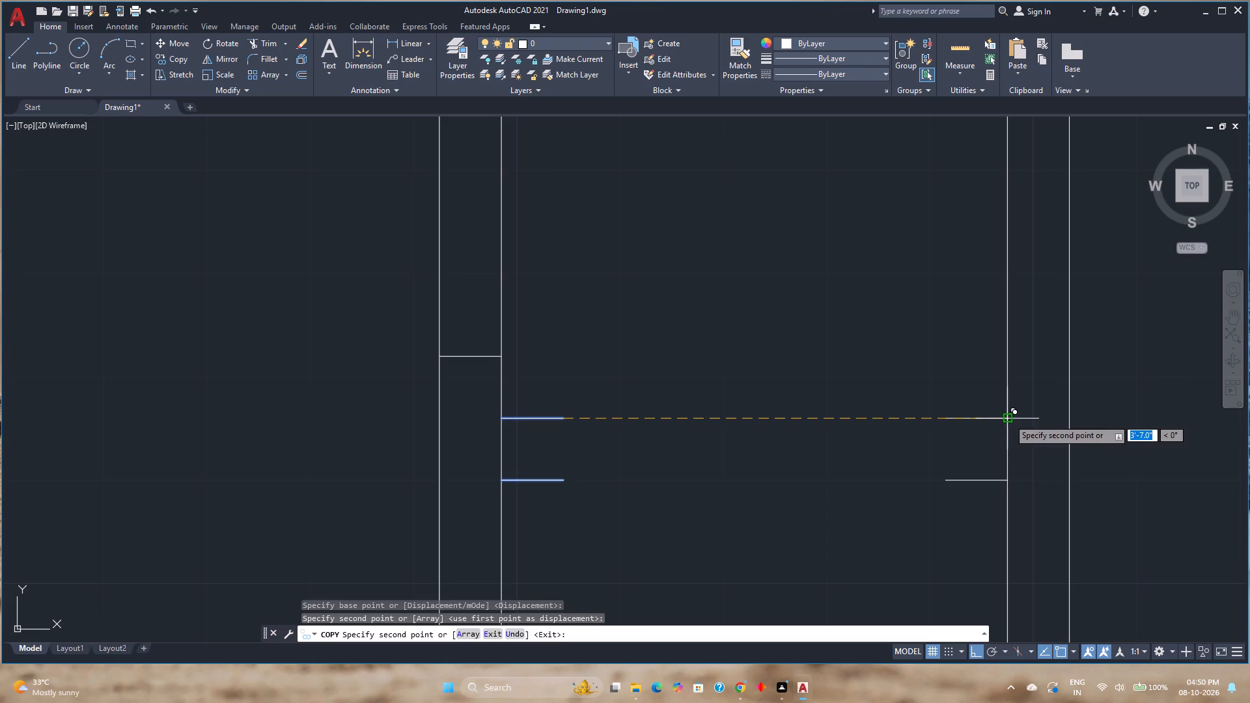
{"action": "key", "text": "Escape"}
Draw vertical lines closing the open ends of both pairs of projecting lines, forming facing jambs across the passage.
{"action": "left_click", "coordinate": [10, 55]}
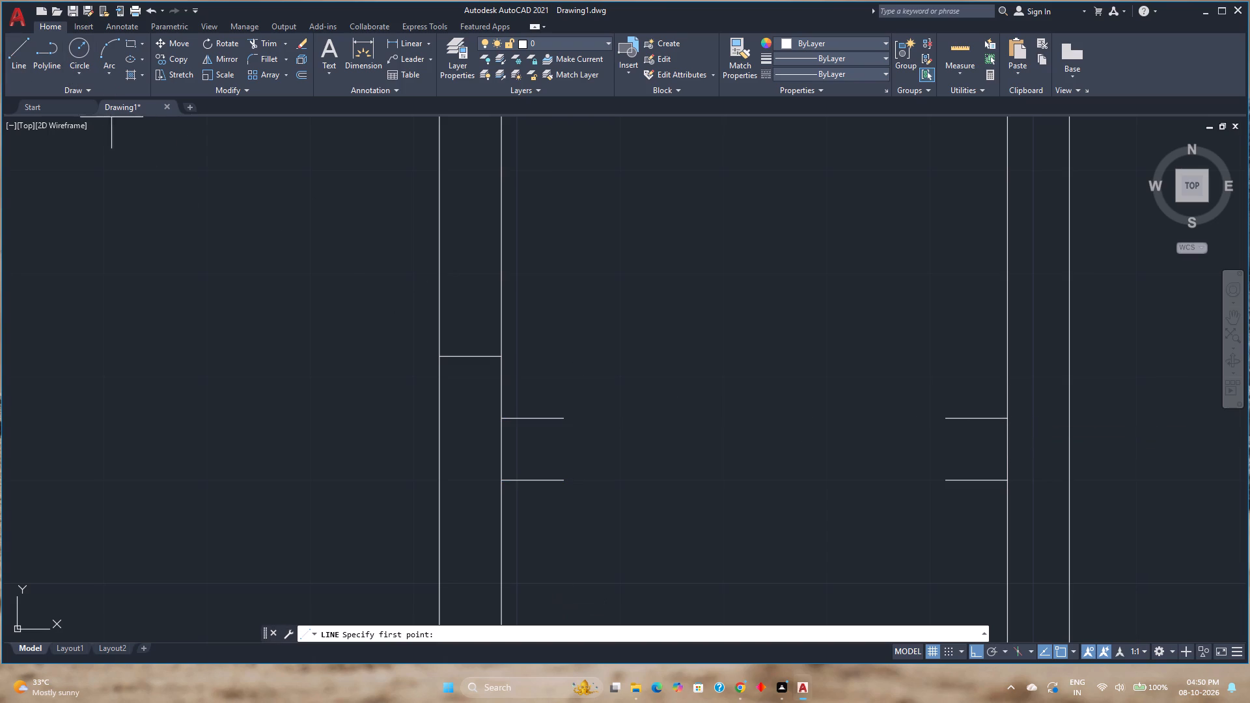
{"action": "left_click", "coordinate": [564, 421]}
{"action": "left_click", "coordinate": [562, 477]}
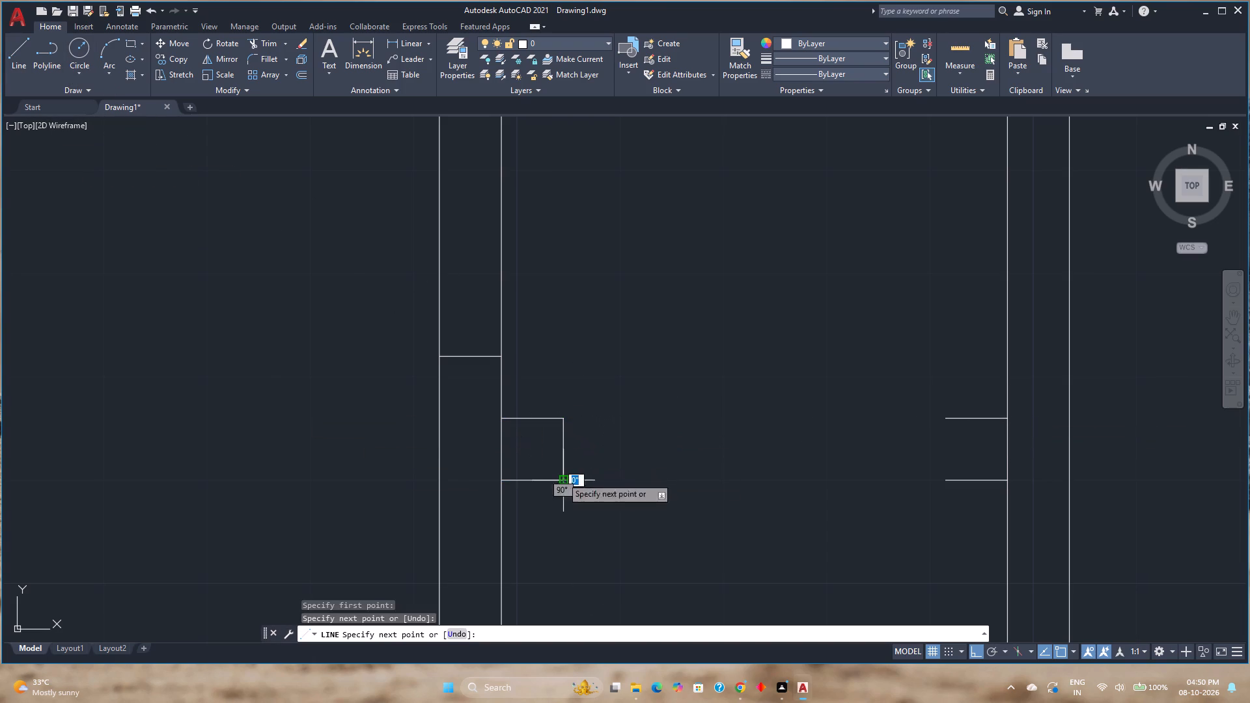
{"action": "key", "text": "Escape"}
{"action": "key", "text": "space"}
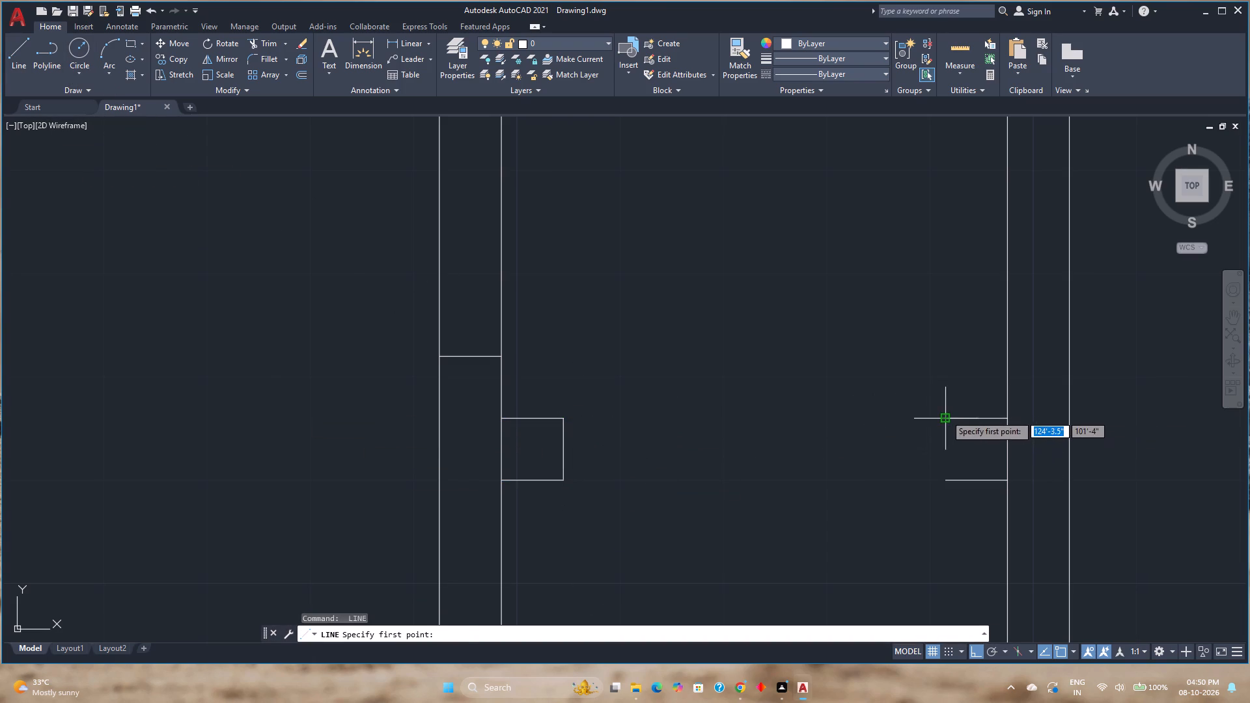
{"action": "left_click", "coordinate": [945, 415]}
{"action": "left_click", "coordinate": [949, 478]}
{"action": "key", "text": "Escape"}
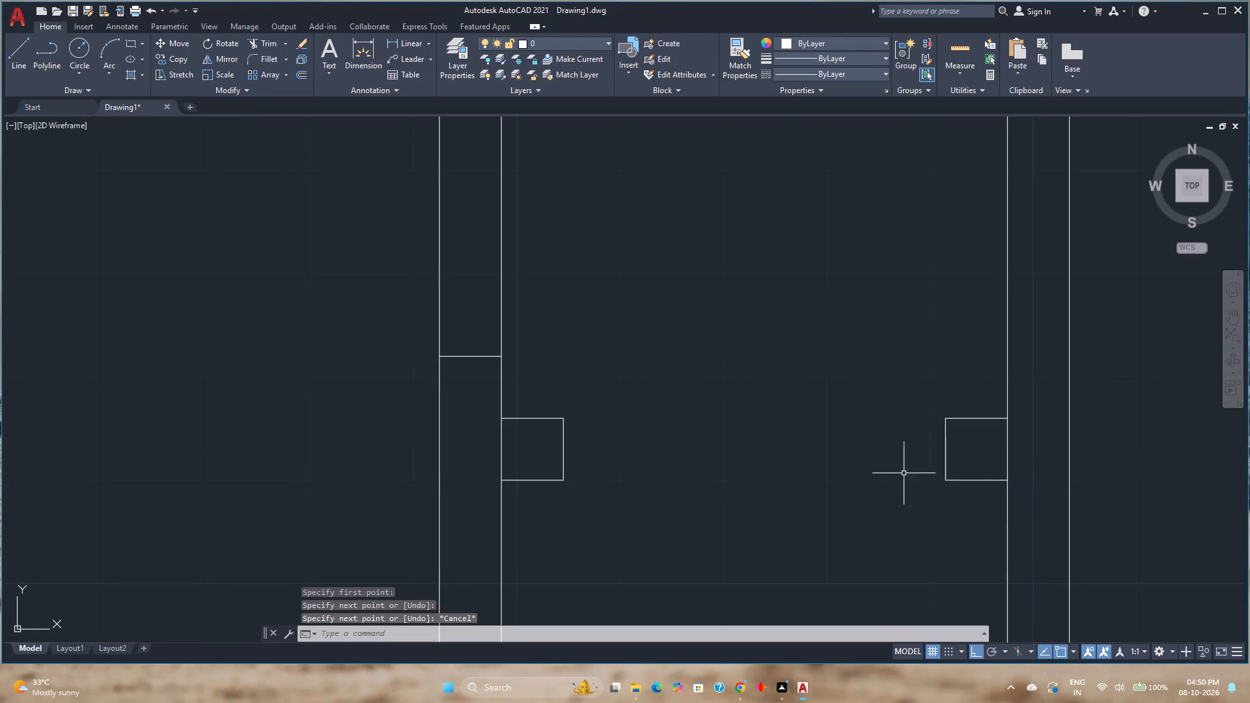
Trim the left block's right wall face between the two lines of the lower jamb so the jamb joins the wall.
{"action": "type", "text": "tr"}
{"action": "key", "text": "Return"}
{"action": "left_click", "coordinate": [521, 447]}
{"action": "left_click", "coordinate": [479, 447]}
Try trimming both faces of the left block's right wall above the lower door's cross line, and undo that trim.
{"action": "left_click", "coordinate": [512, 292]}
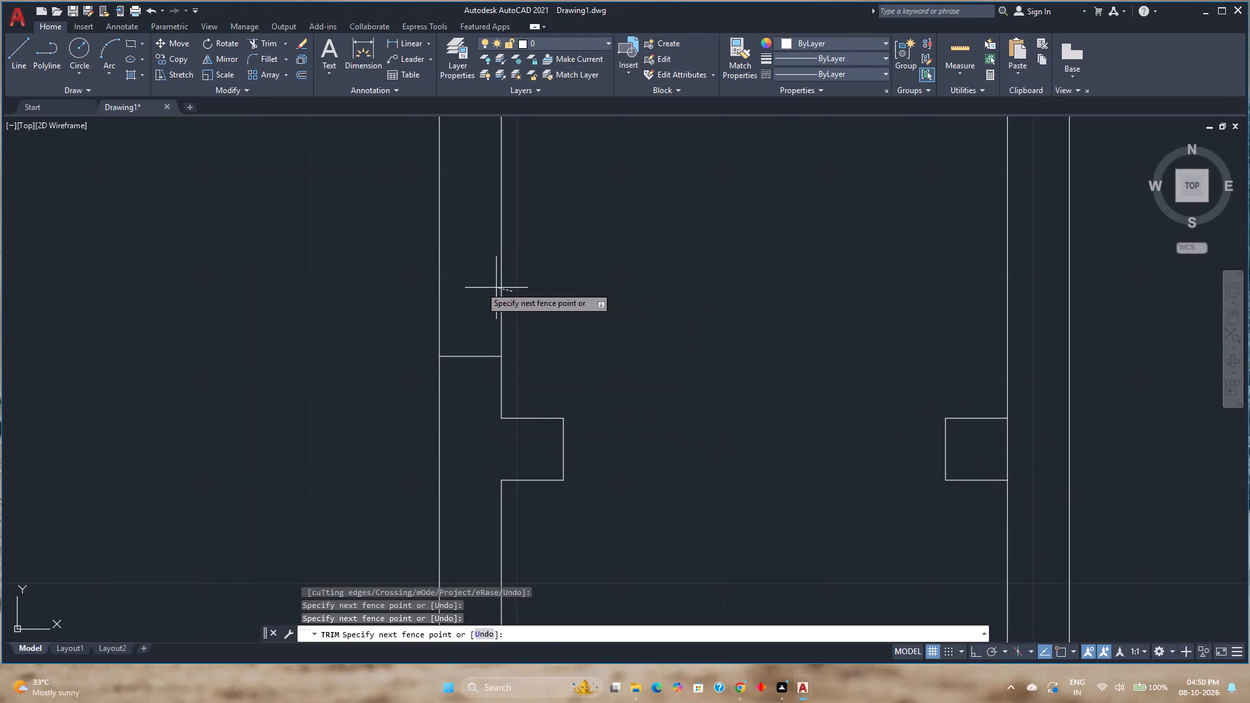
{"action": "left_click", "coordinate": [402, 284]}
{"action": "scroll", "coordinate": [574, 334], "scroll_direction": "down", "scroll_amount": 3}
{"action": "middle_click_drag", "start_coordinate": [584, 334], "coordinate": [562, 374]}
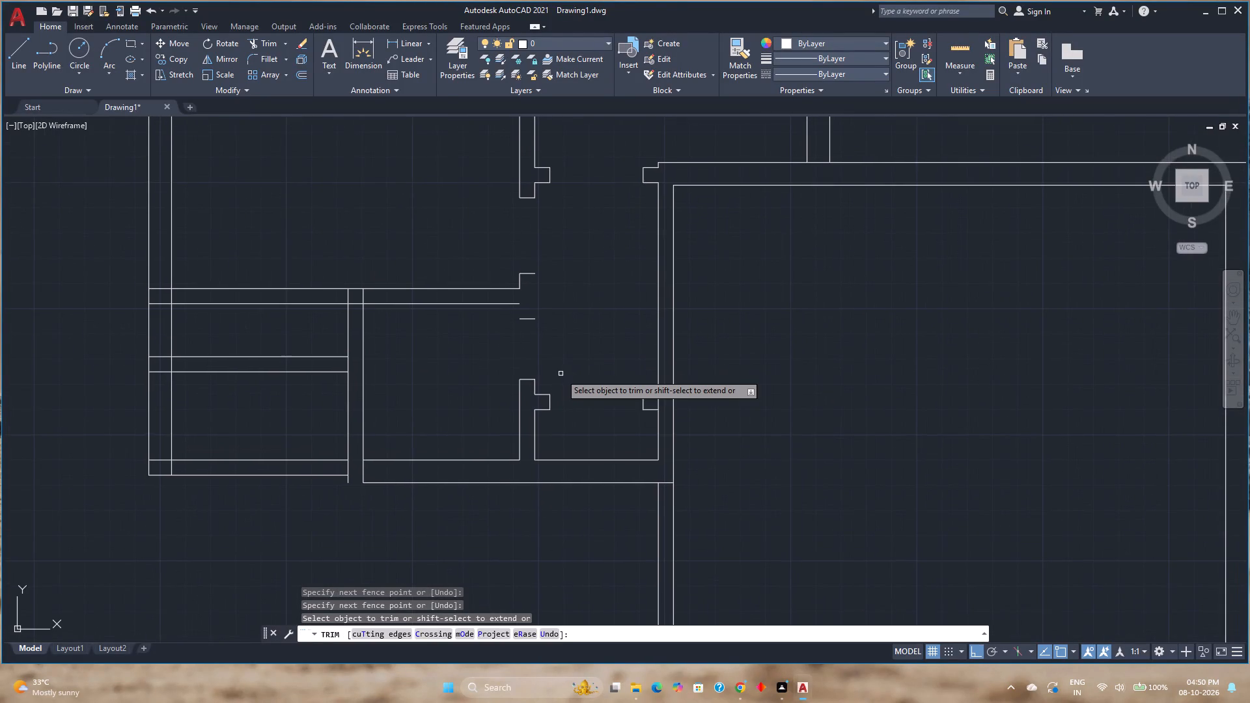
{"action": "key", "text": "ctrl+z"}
Trim both faces of the left block's right wall between the two cross lines to form the lower door opening.
{"action": "scroll", "coordinate": [556, 369], "scroll_direction": "down", "scroll_amount": 5}
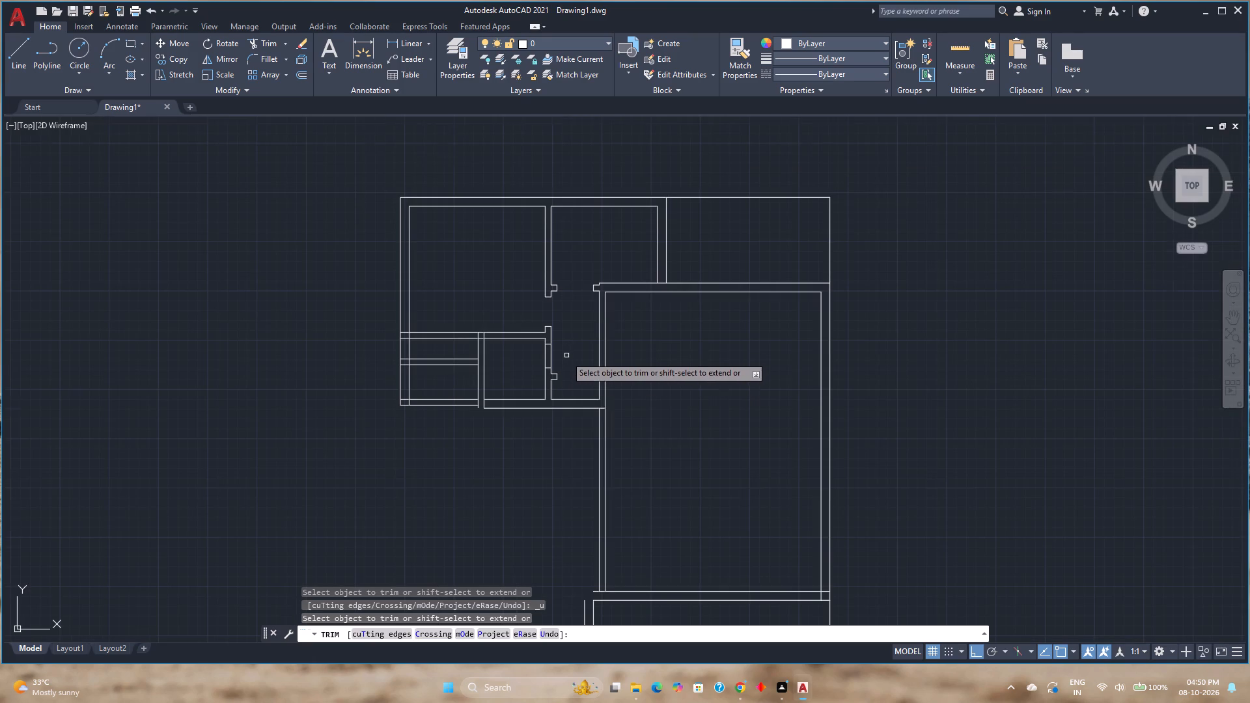
{"action": "scroll", "coordinate": [566, 356], "scroll_direction": "up", "scroll_amount": 3}
{"action": "left_click", "coordinate": [566, 356]}
{"action": "left_click", "coordinate": [466, 355]}
{"action": "scroll", "coordinate": [577, 350], "scroll_direction": "down", "scroll_amount": 3}
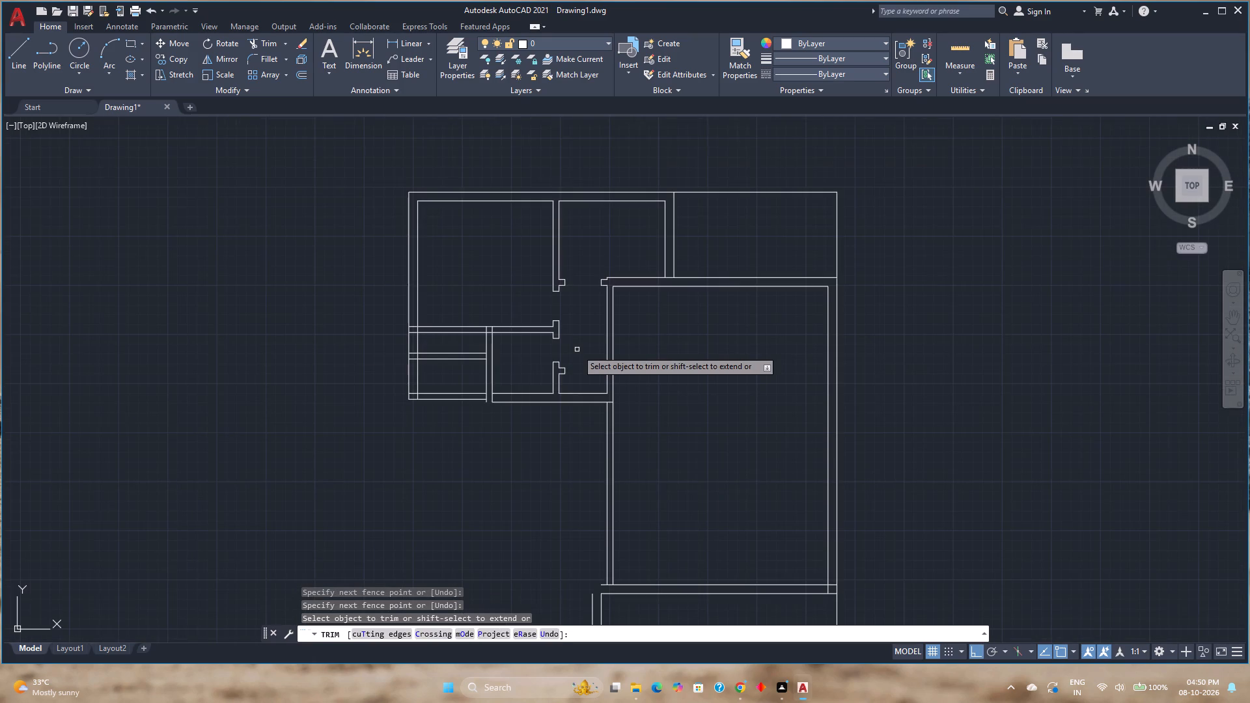
Extend the top line of the lower jamb opposite across the full thickness of the right block's left wall.
{"action": "scroll", "coordinate": [597, 370], "scroll_direction": "up", "scroll_amount": 3}
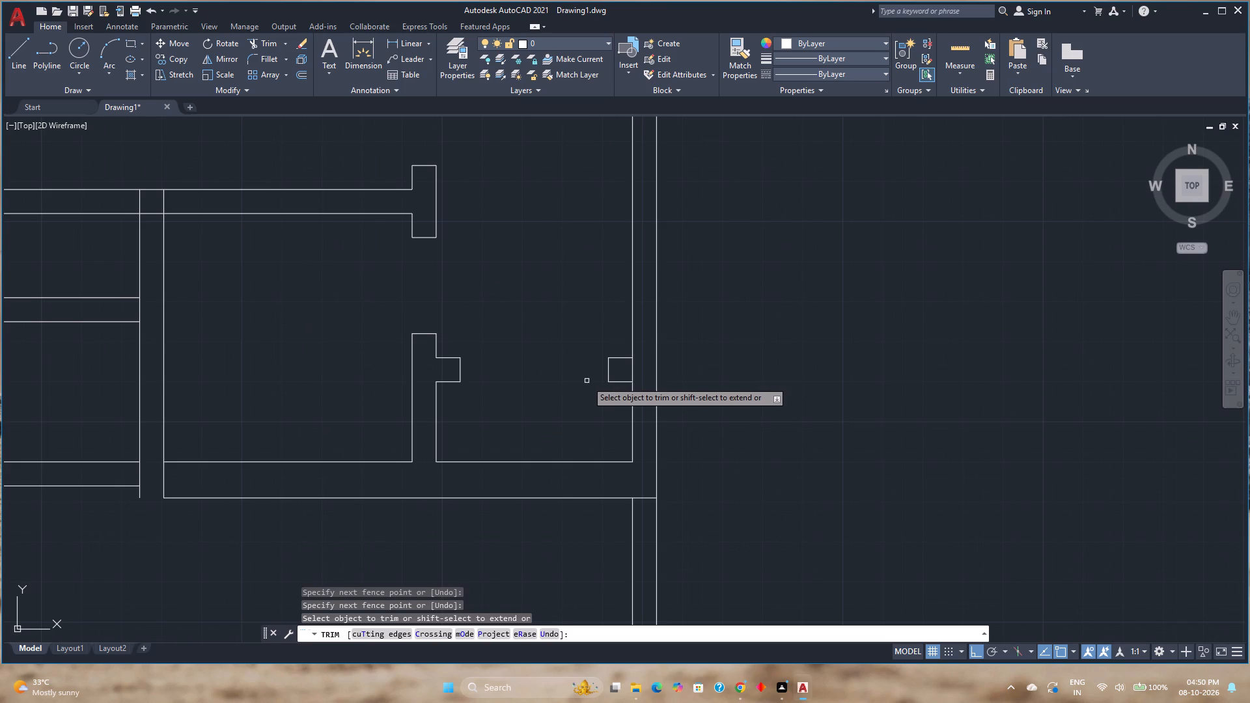
{"action": "scroll", "coordinate": [639, 372], "scroll_direction": "up", "scroll_amount": 3}
{"action": "type", "text": "ex"}
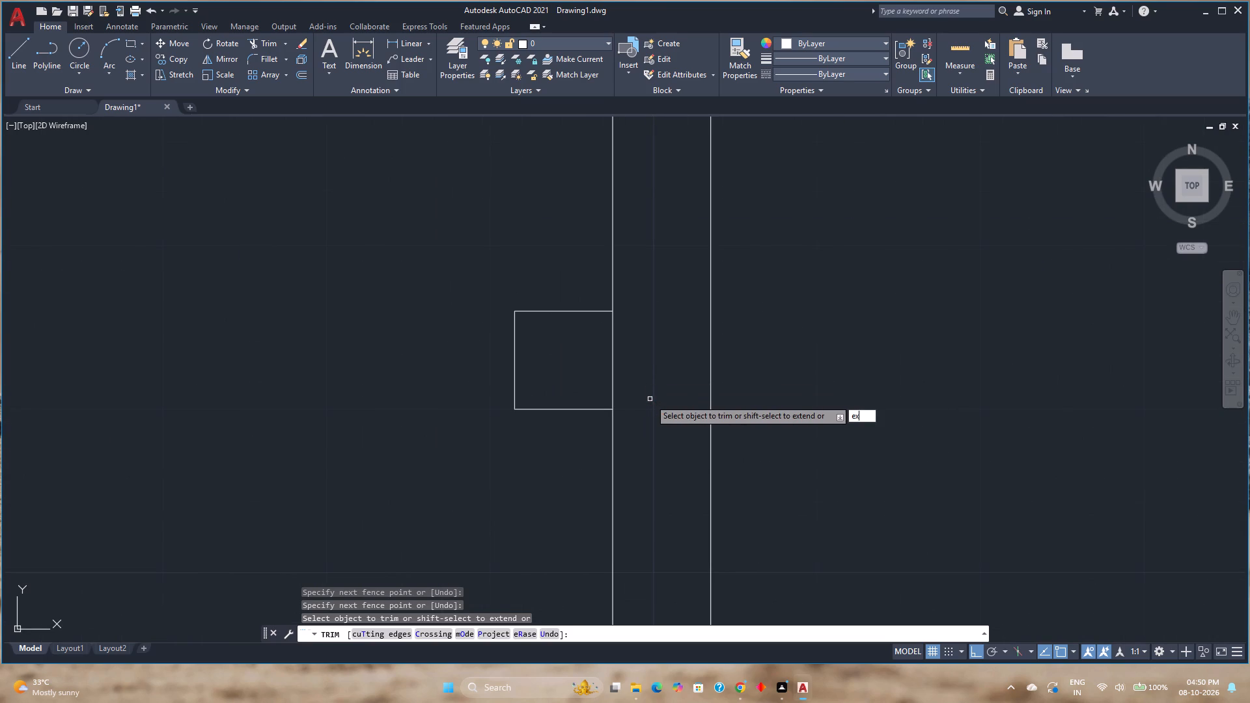
{"action": "key", "text": "Escape"}
{"action": "type", "text": "ex"}
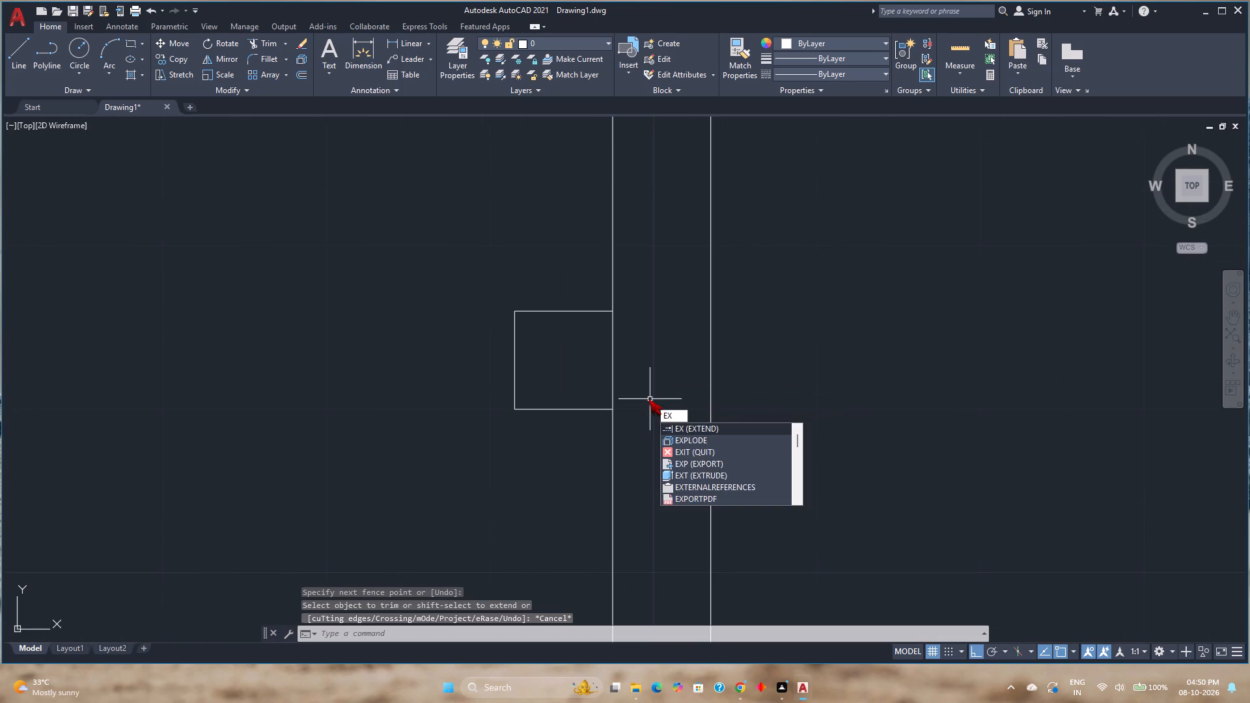
{"action": "key", "text": "Return"}
{"action": "left_click", "coordinate": [574, 311]}
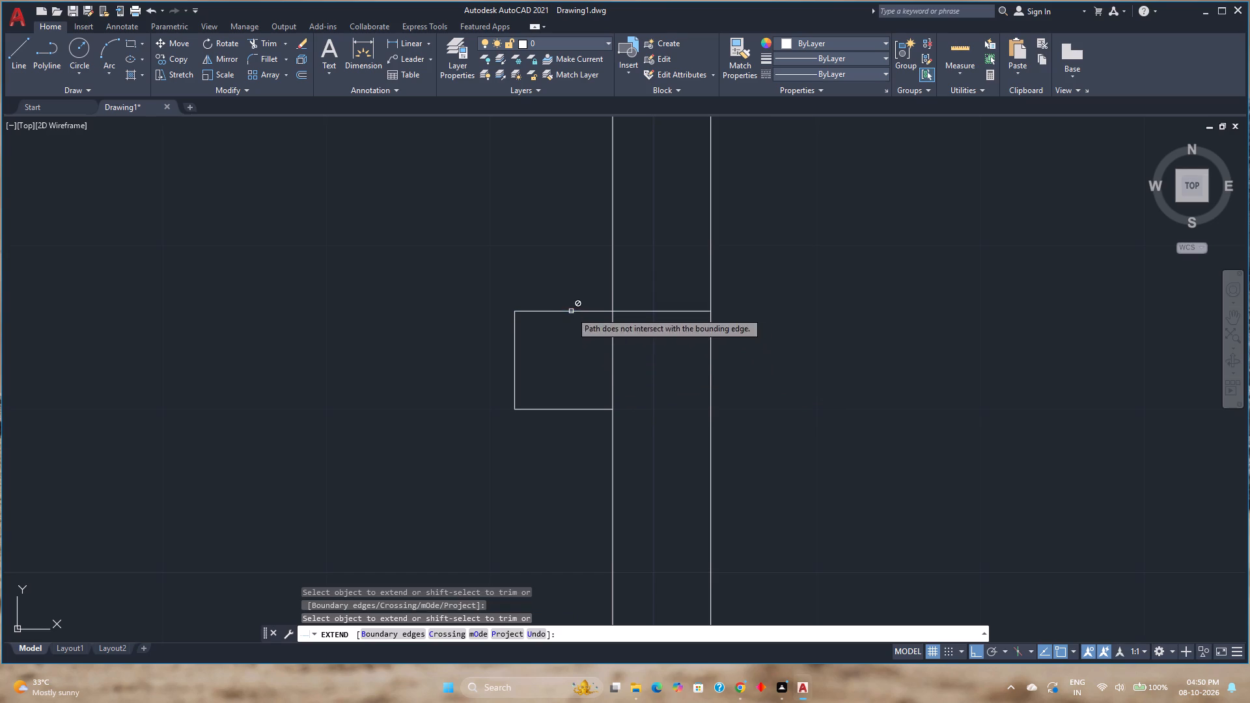
Offset the extended jamb line upward by 1'4".
{"action": "left_click", "coordinate": [294, 71]}
{"action": "scroll", "coordinate": [361, 260], "scroll_direction": "down", "scroll_amount": 2}
{"action": "middle_click_drag", "start_coordinate": [361, 260], "coordinate": [376, 381]}
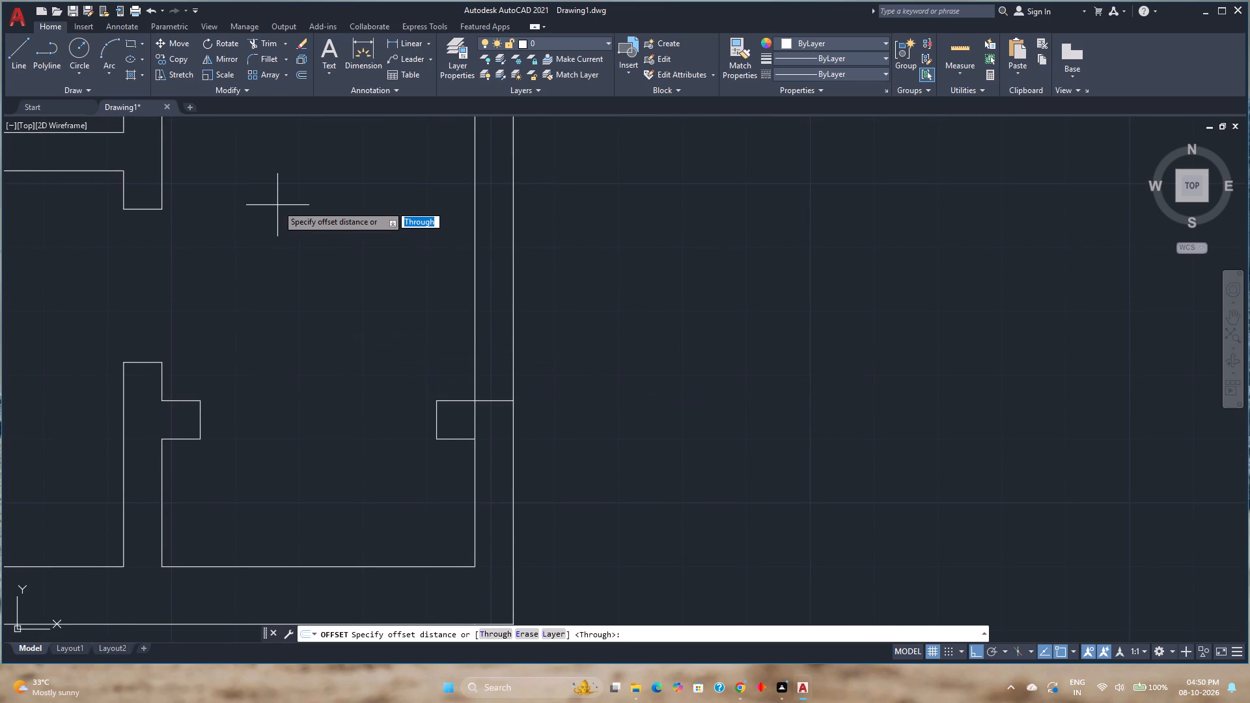
{"action": "type", "text": "1'"}
{"action": "key", "text": "Return"}
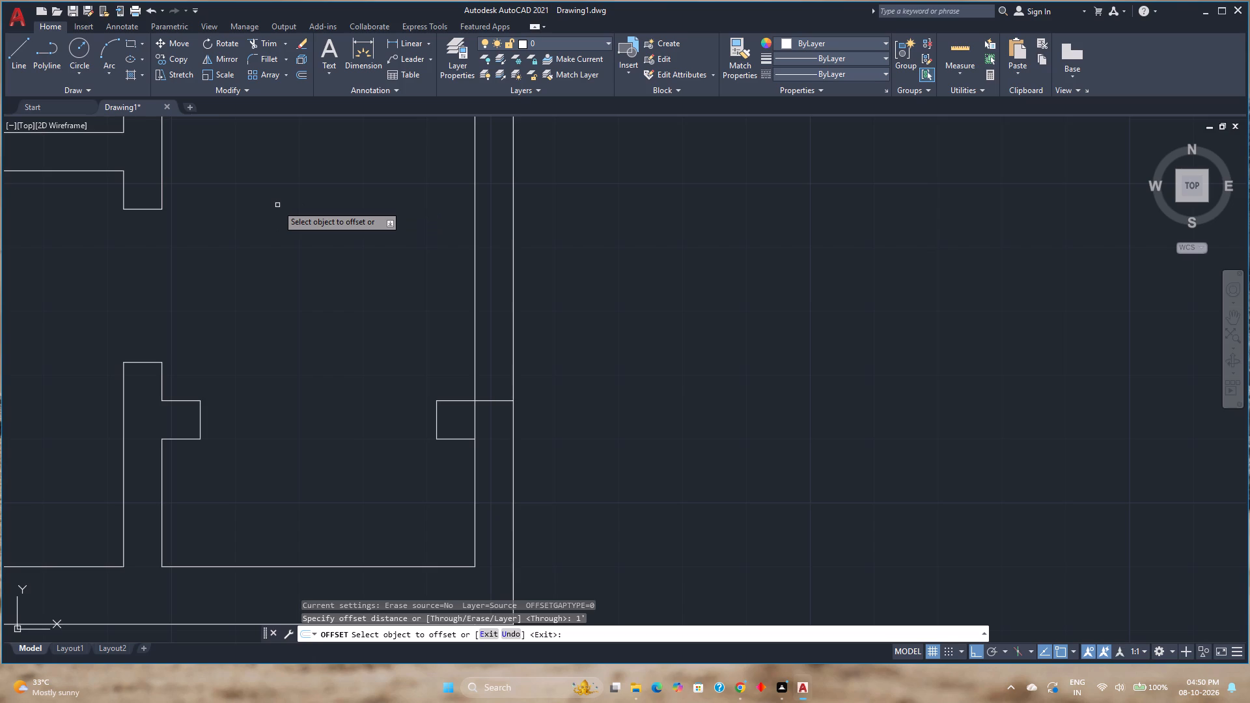
{"action": "left_click", "coordinate": [492, 400]}
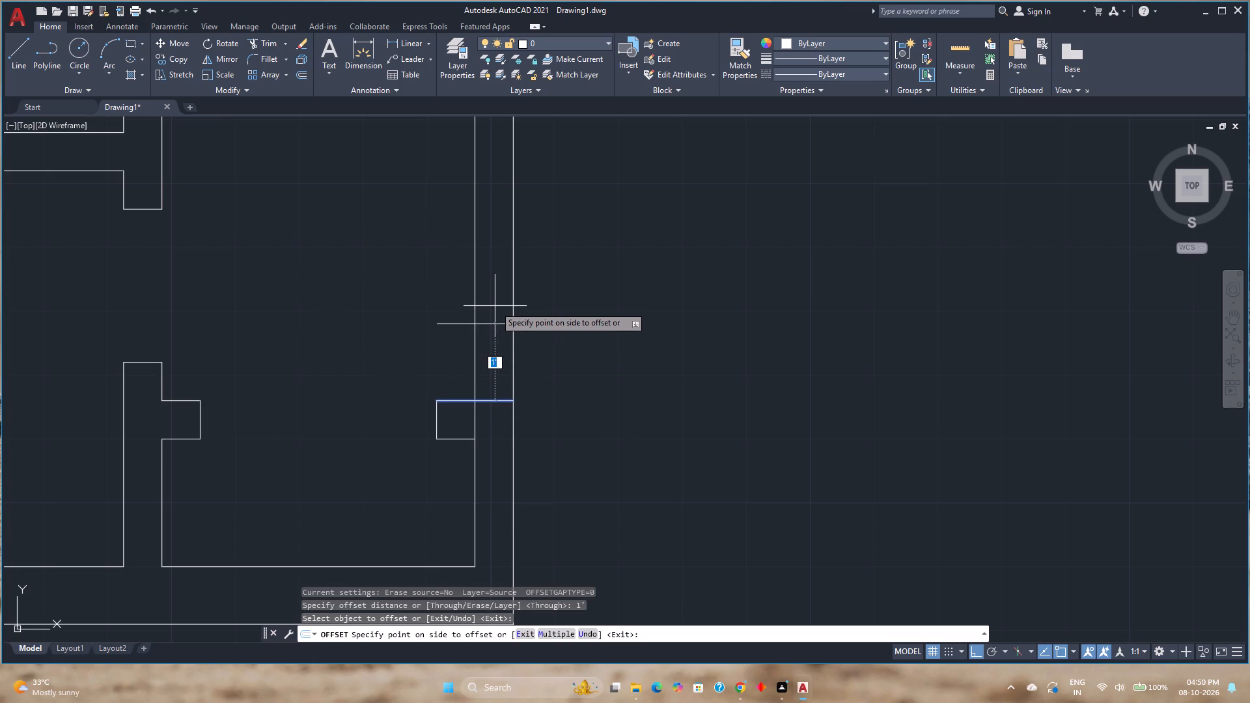
{"action": "type", "text": "1'"}
{"action": "key", "text": "4"}
{"action": "key", "text": "Return"}
{"action": "key", "text": "Escape"}
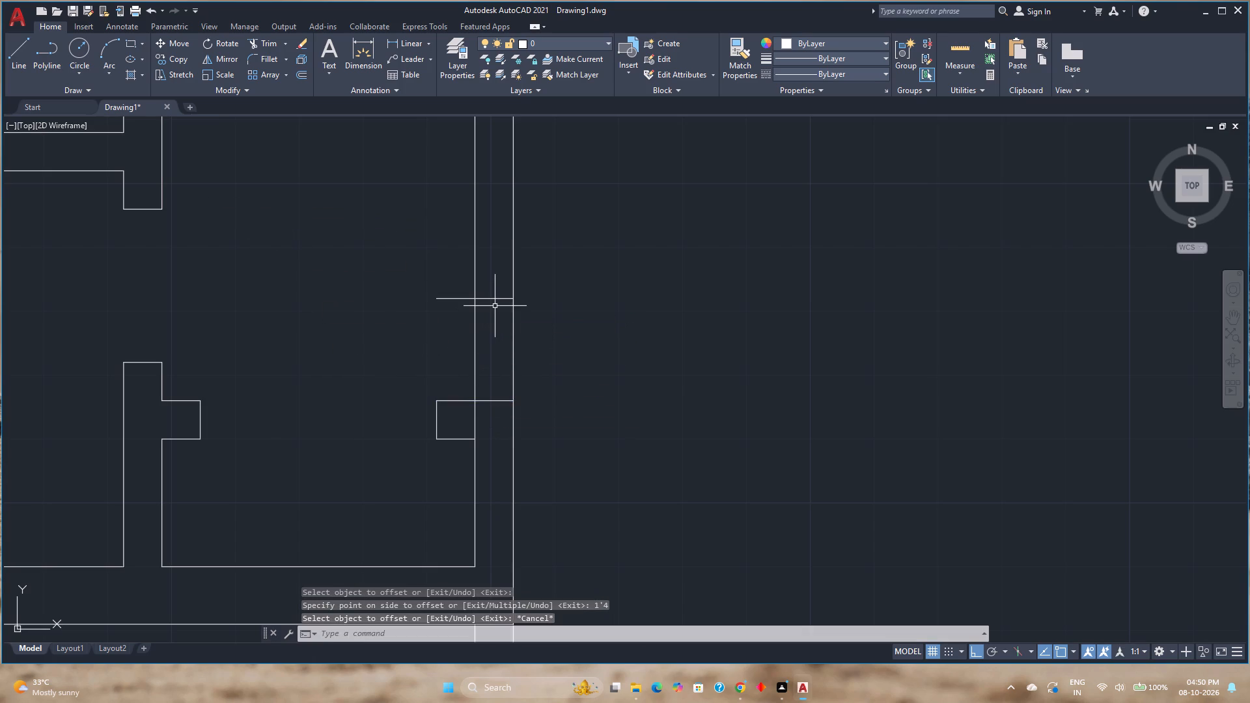
Trim the offset line's overhang into the passage and the extended jamb line's portion inside the right block's left wall.
{"action": "type", "text": "tr"}
{"action": "key", "text": "Return"}
{"action": "left_click", "coordinate": [442, 284]}
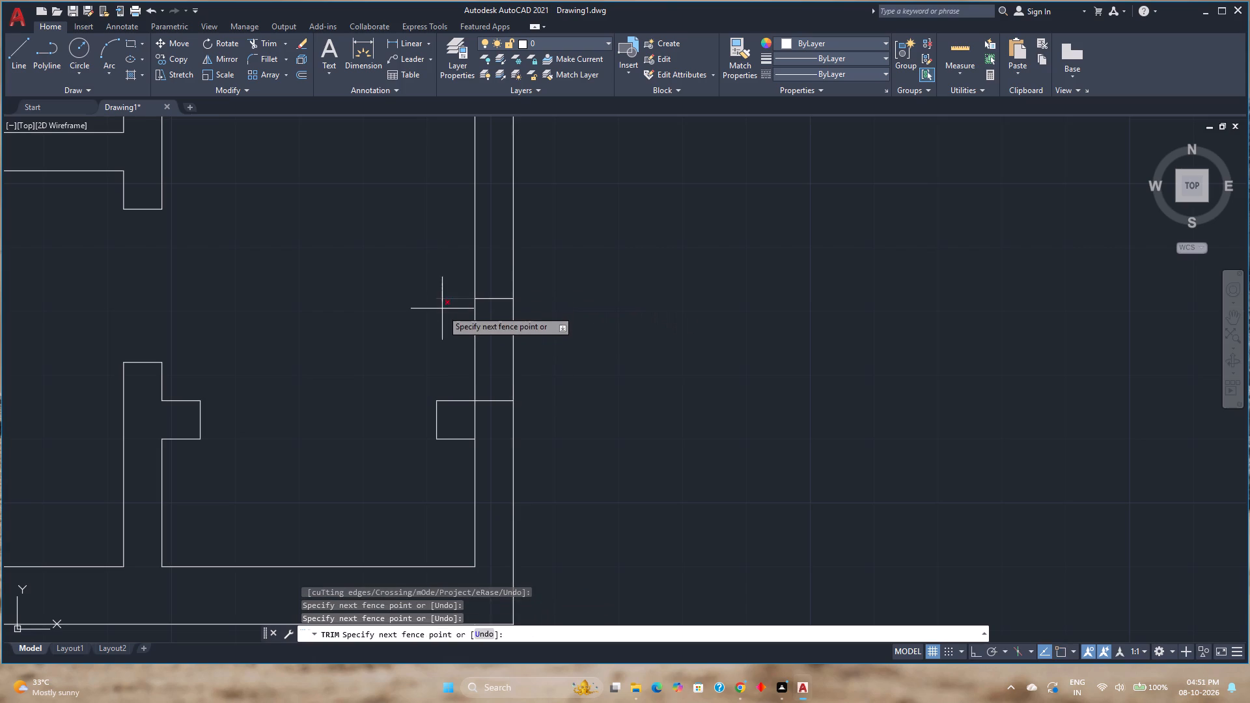
{"action": "left_click", "coordinate": [442, 316]}
{"action": "left_click", "coordinate": [501, 392]}
{"action": "left_click", "coordinate": [502, 413]}
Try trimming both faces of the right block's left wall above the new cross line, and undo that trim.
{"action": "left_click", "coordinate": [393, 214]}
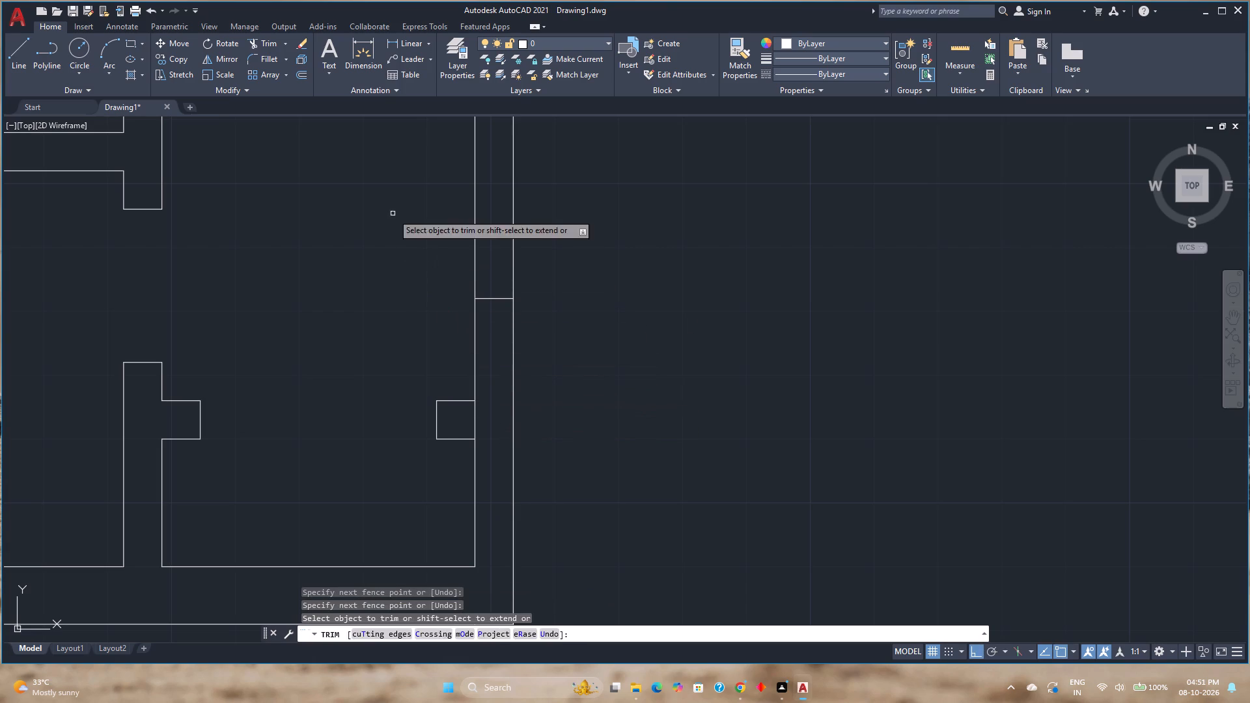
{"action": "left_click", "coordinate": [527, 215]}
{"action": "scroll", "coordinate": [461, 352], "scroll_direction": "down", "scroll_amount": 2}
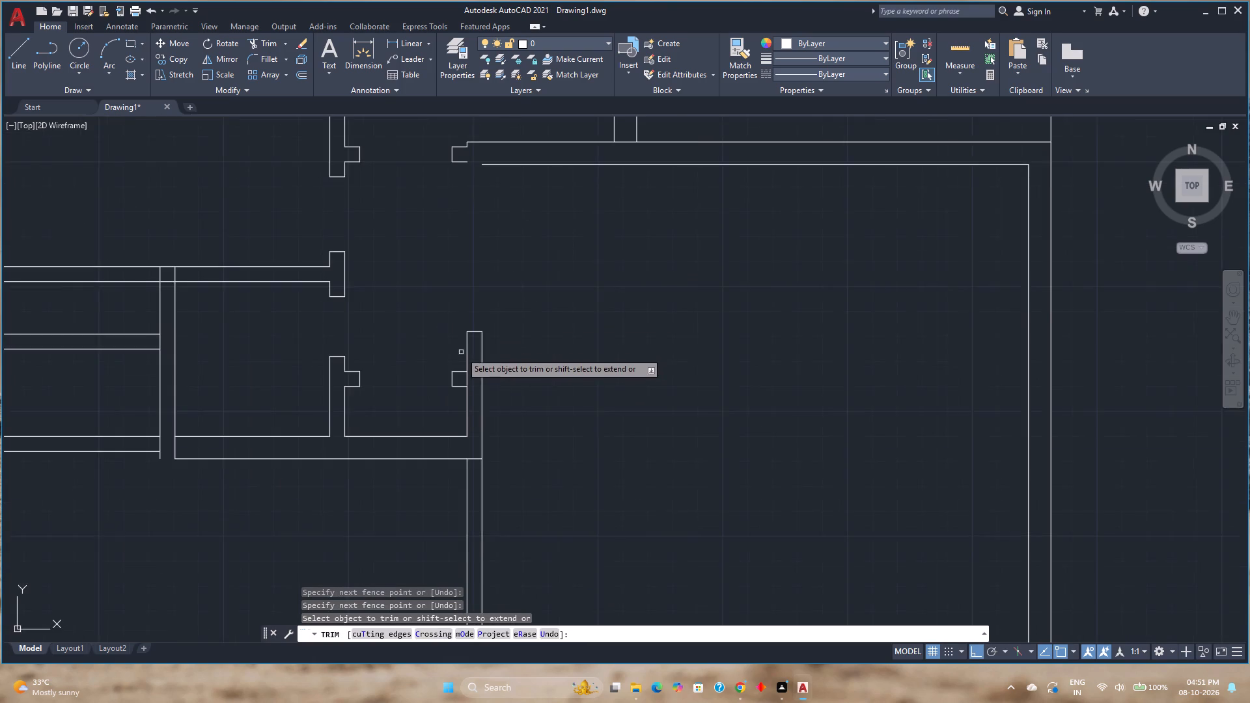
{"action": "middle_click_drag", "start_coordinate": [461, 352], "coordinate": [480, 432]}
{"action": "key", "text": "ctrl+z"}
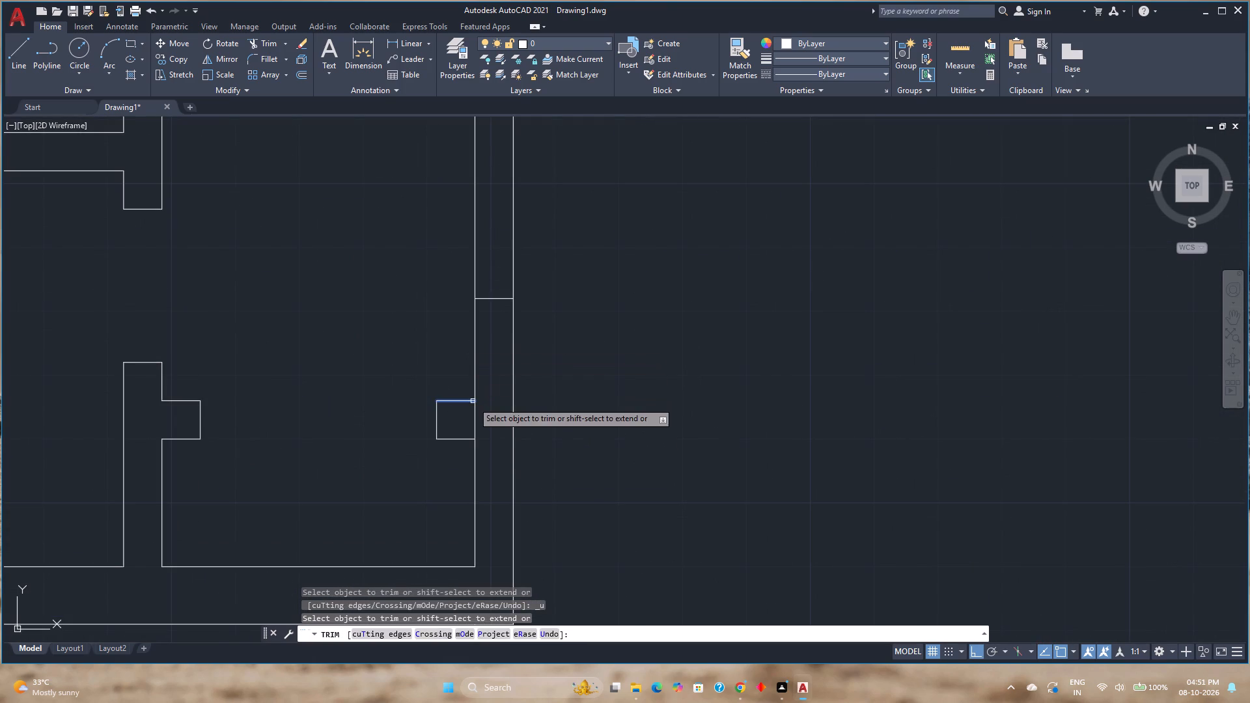
Trim the right block's left wall face between the lower jamb's two lines so the jamb joins the wall.
{"action": "left_click", "coordinate": [472, 423]}
{"action": "left_click", "coordinate": [480, 421]}
{"action": "scroll", "coordinate": [481, 417], "scroll_direction": "down", "scroll_amount": 3}
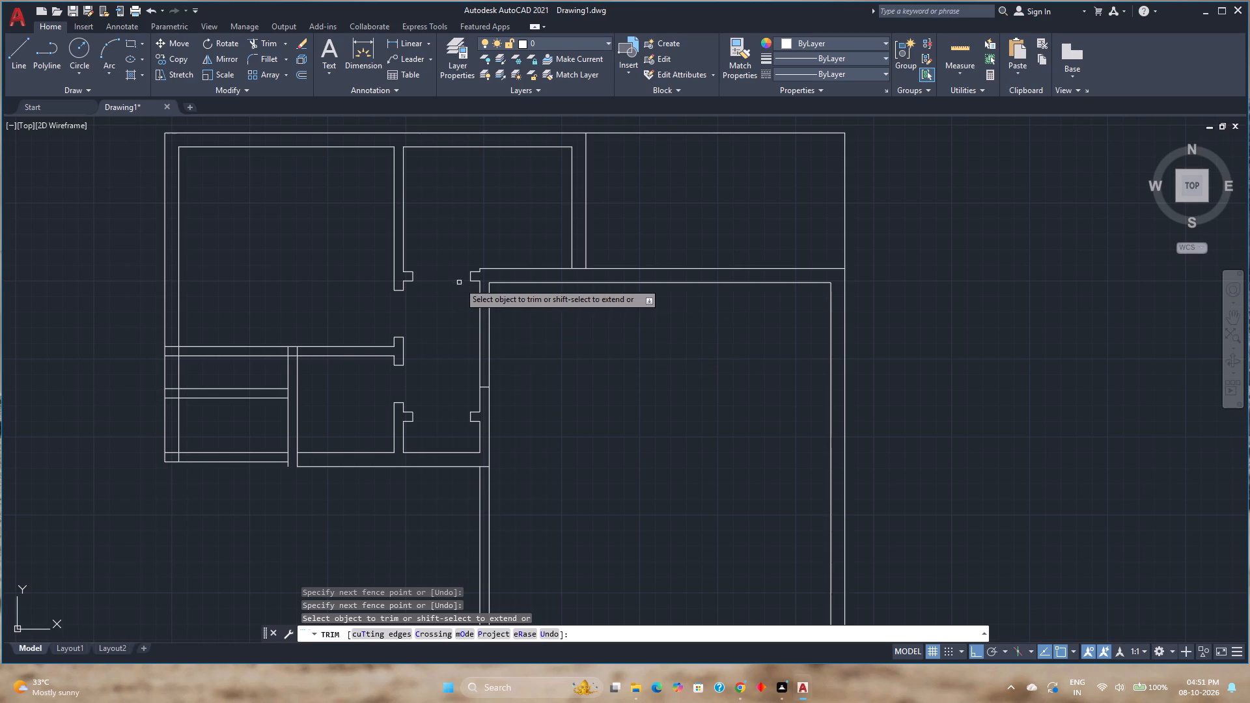
Draw a horizontal line across the right block's left wall, from the room's upper-left inner corner to the wall's passage face.
{"action": "scroll", "coordinate": [541, 322], "scroll_direction": "up", "scroll_amount": 1}
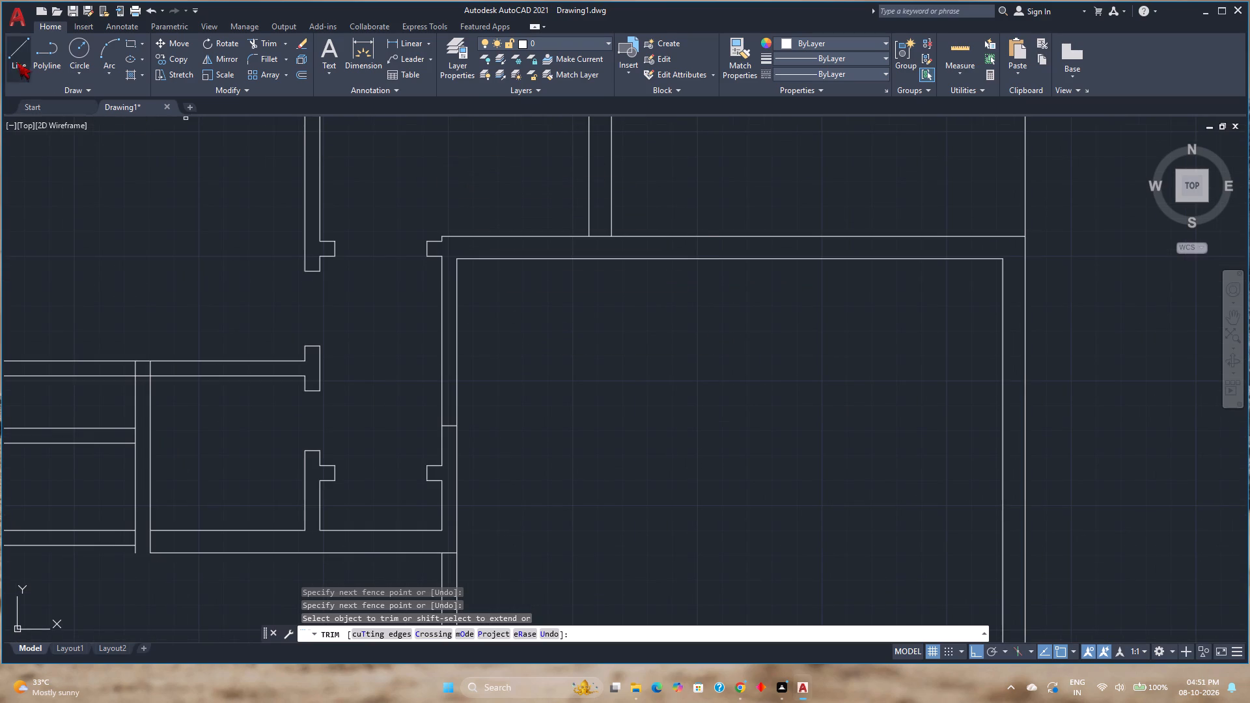
{"action": "left_click", "coordinate": [18, 62]}
{"action": "left_click", "coordinate": [458, 260]}
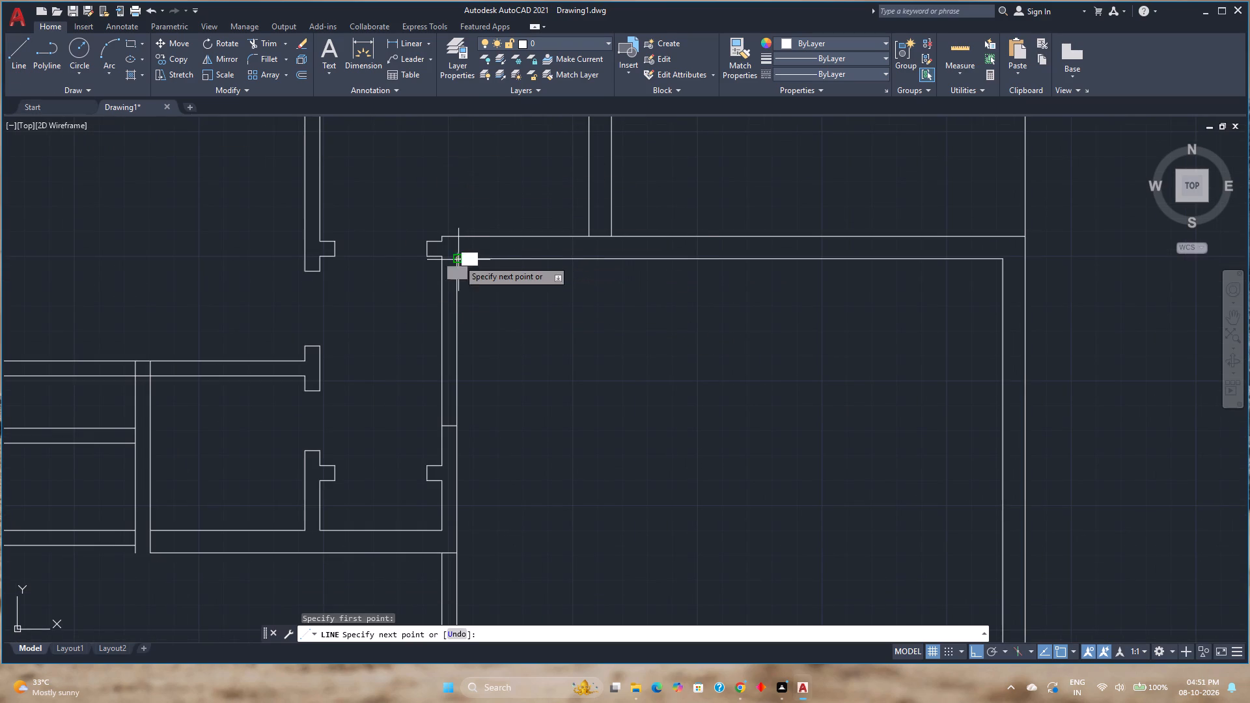
{"action": "scroll", "coordinate": [445, 261], "scroll_direction": "up", "scroll_amount": 4}
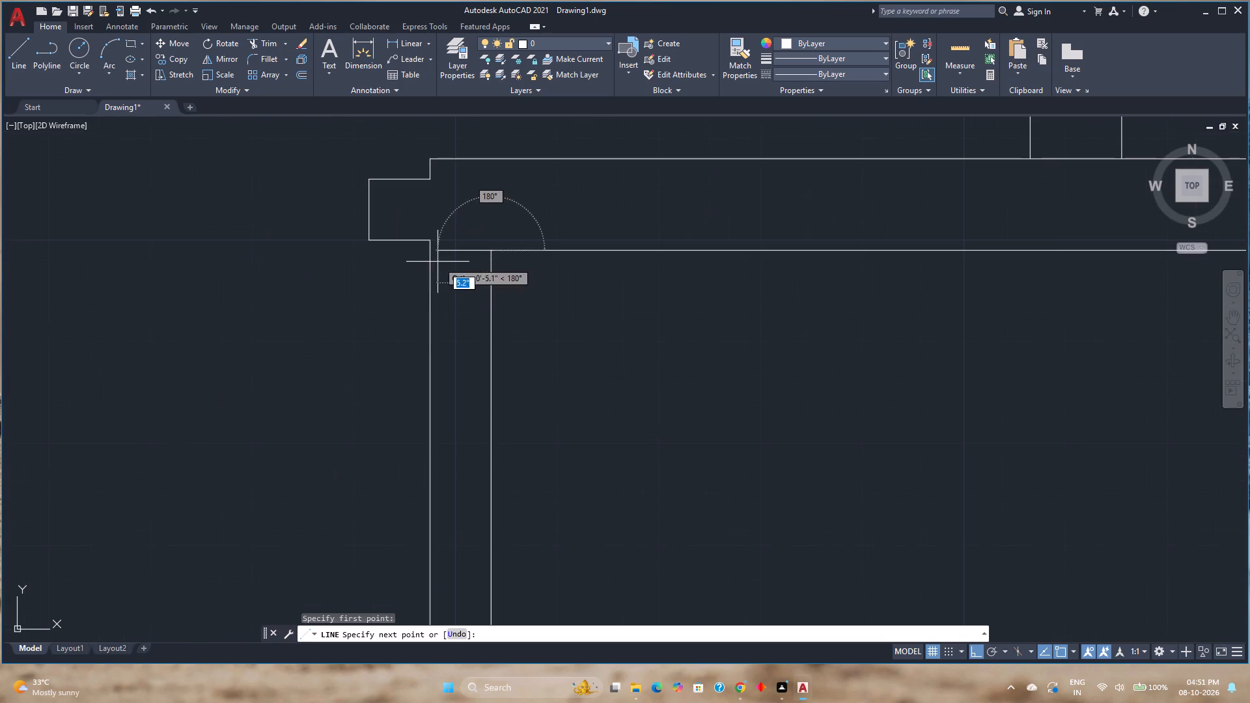
{"action": "left_click", "coordinate": [428, 249]}
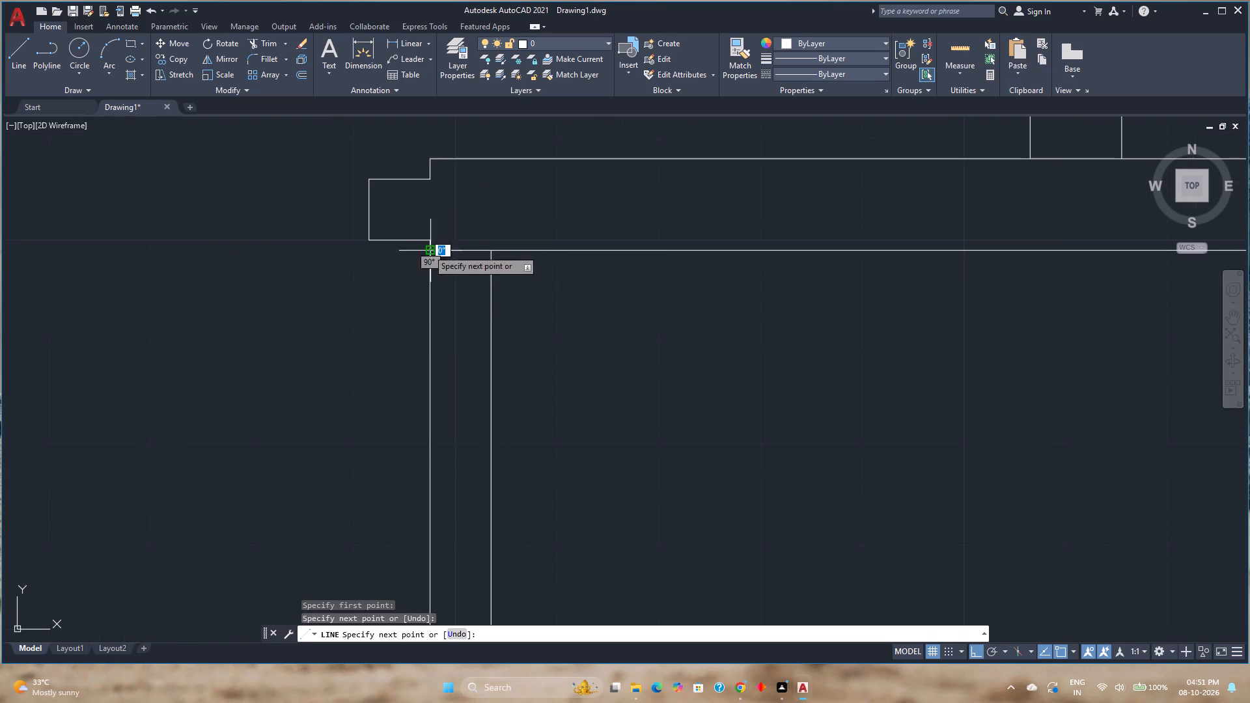
{"action": "key", "text": "Escape"}
Move the new cross line 2' straight down along the right block's left wall.
{"action": "left_click", "coordinate": [467, 249]}
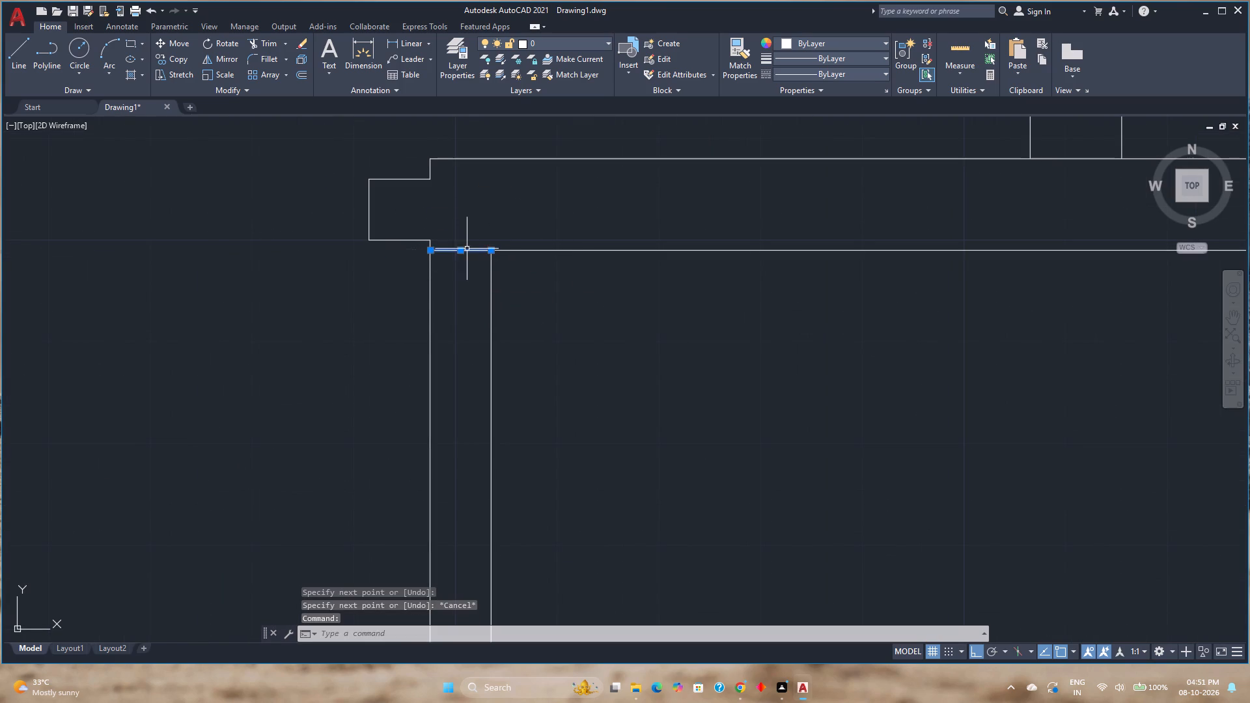
{"action": "key", "text": "m"}
{"action": "key", "text": "Return"}
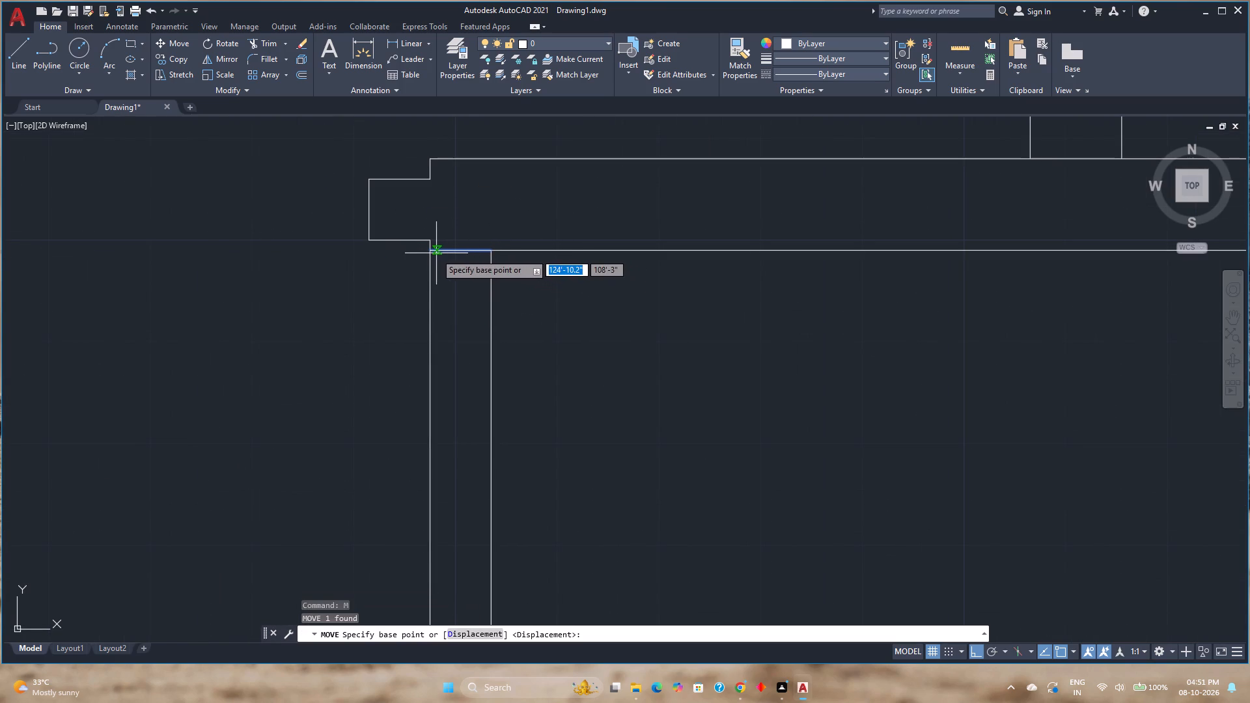
{"action": "left_click", "coordinate": [434, 253]}
{"action": "scroll", "coordinate": [422, 383], "scroll_direction": "down", "scroll_amount": 6}
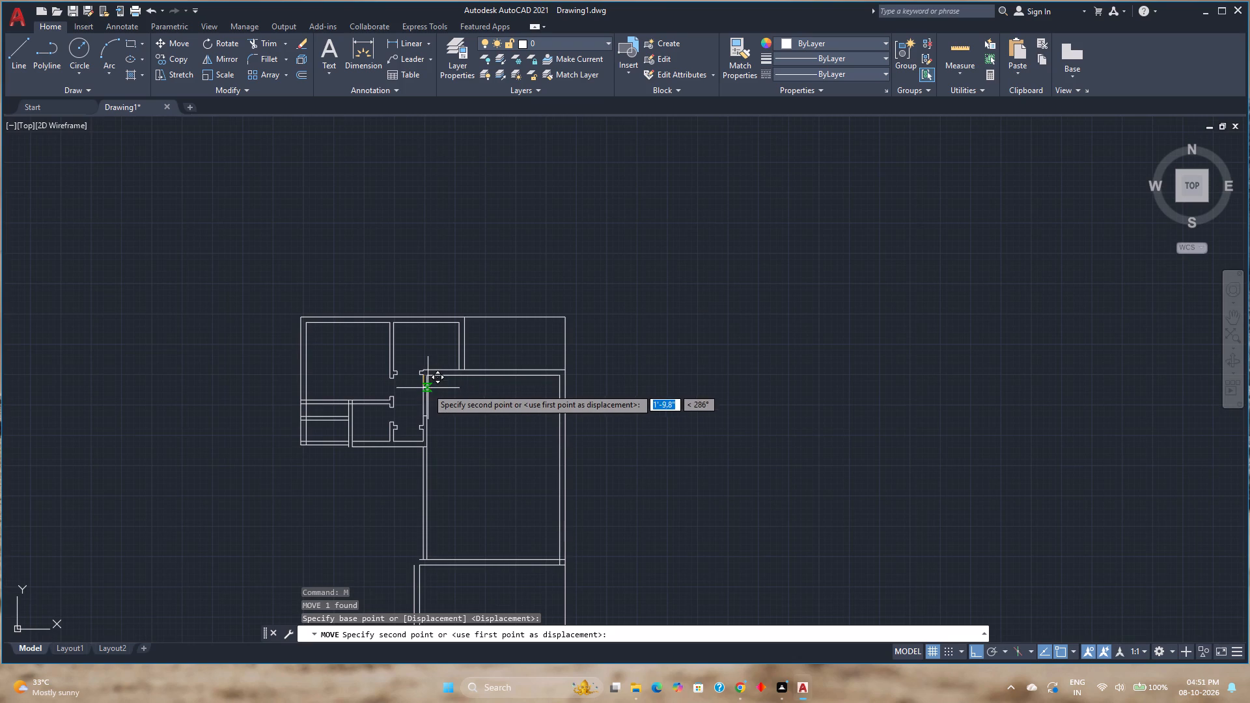
{"action": "scroll", "coordinate": [421, 394], "scroll_direction": "up", "scroll_amount": 4}
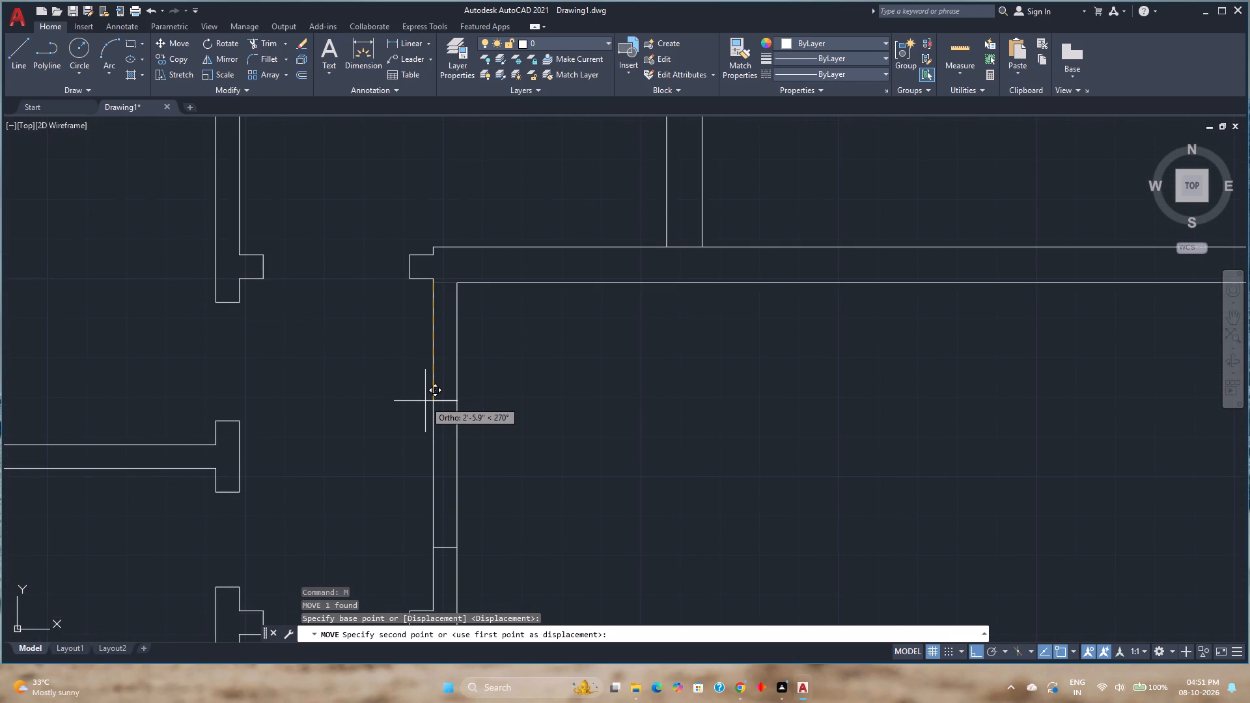
{"action": "key", "text": "2"}
{"action": "key", "text": "apostrophe"}
{"action": "key", "text": "Return"}
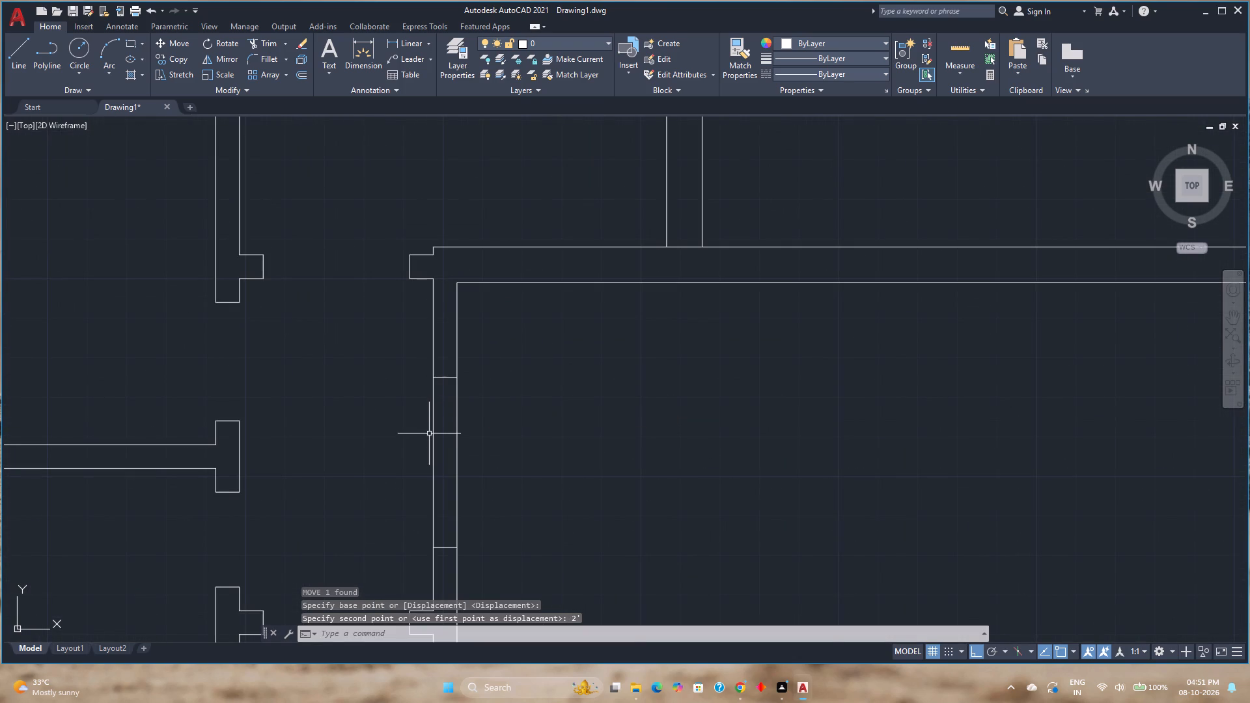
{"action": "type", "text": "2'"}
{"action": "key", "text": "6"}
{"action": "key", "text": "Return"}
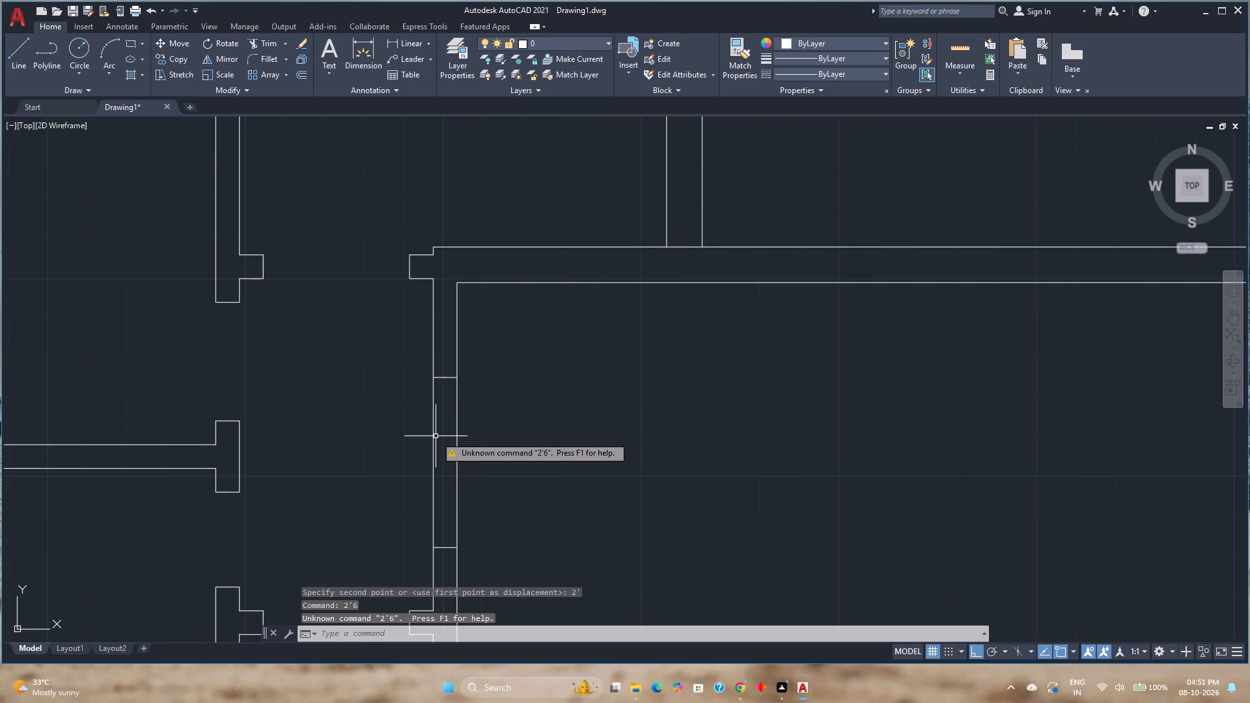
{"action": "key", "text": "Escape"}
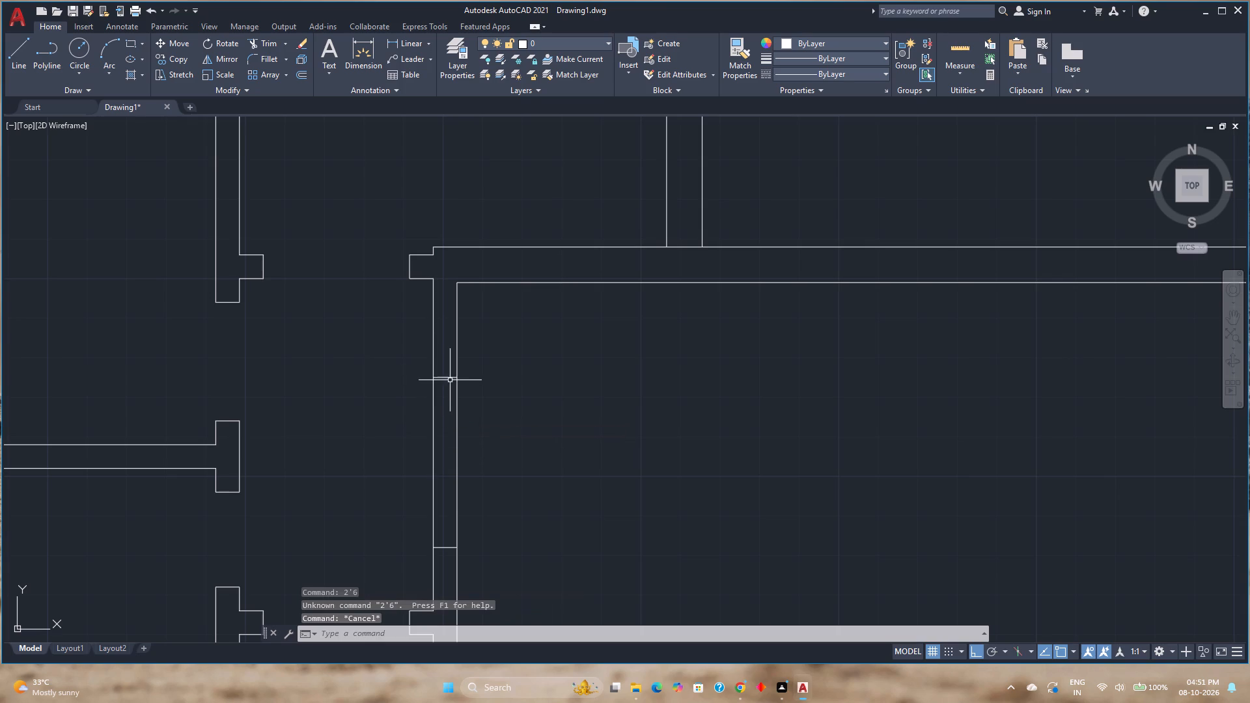
Move the upper cross line in the right block's left wall another 6" downward.
{"action": "left_click", "coordinate": [450, 378]}
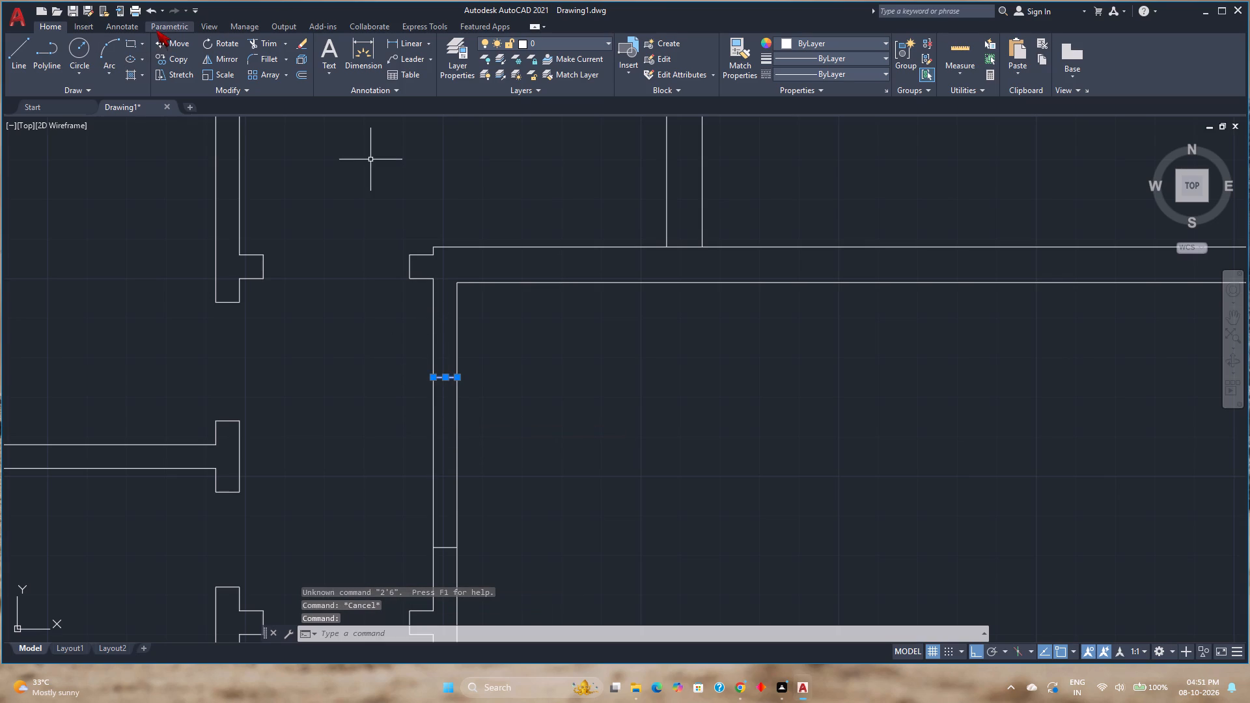
{"action": "left_click", "coordinate": [163, 40]}
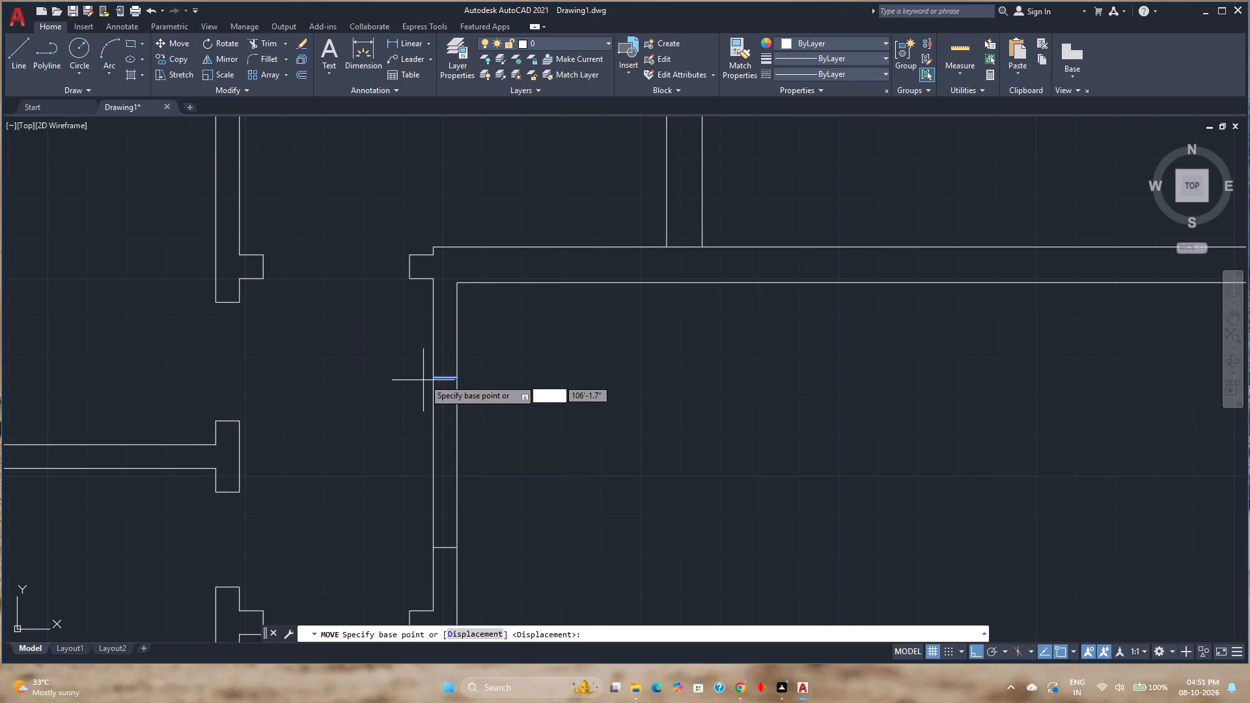
{"action": "left_click", "coordinate": [432, 378]}
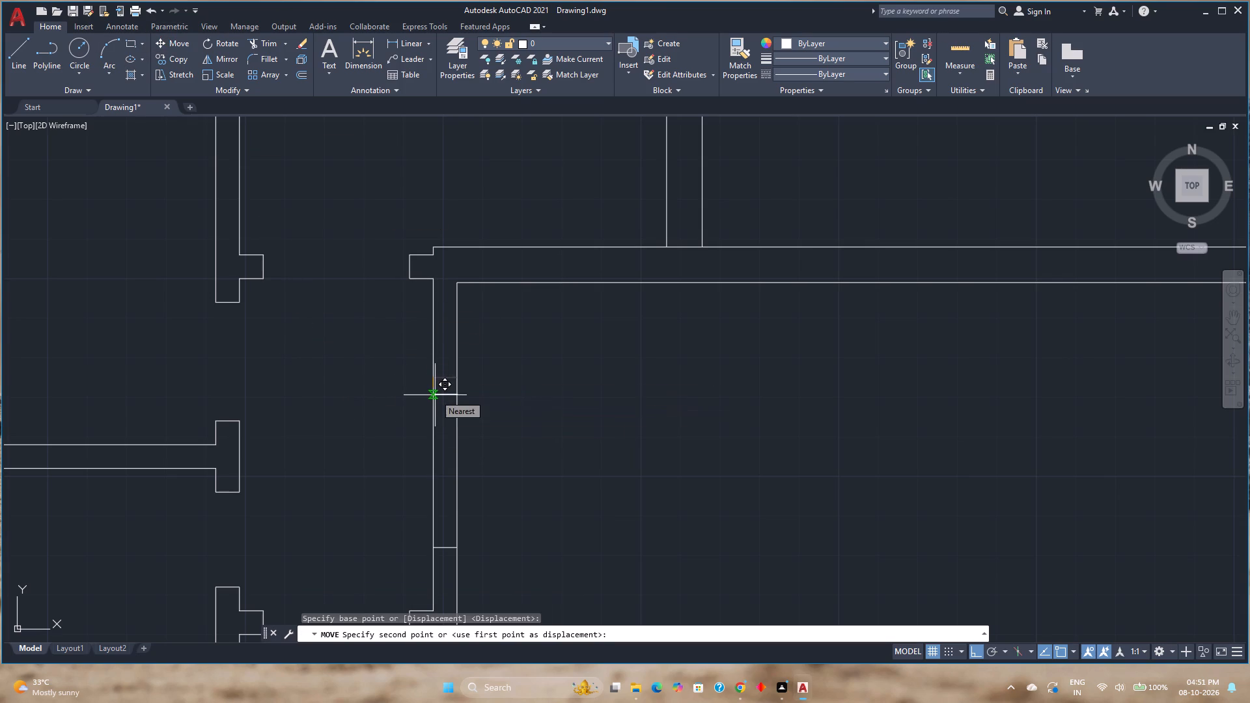
{"action": "key", "text": "6"}
{"action": "key", "text": "Return"}
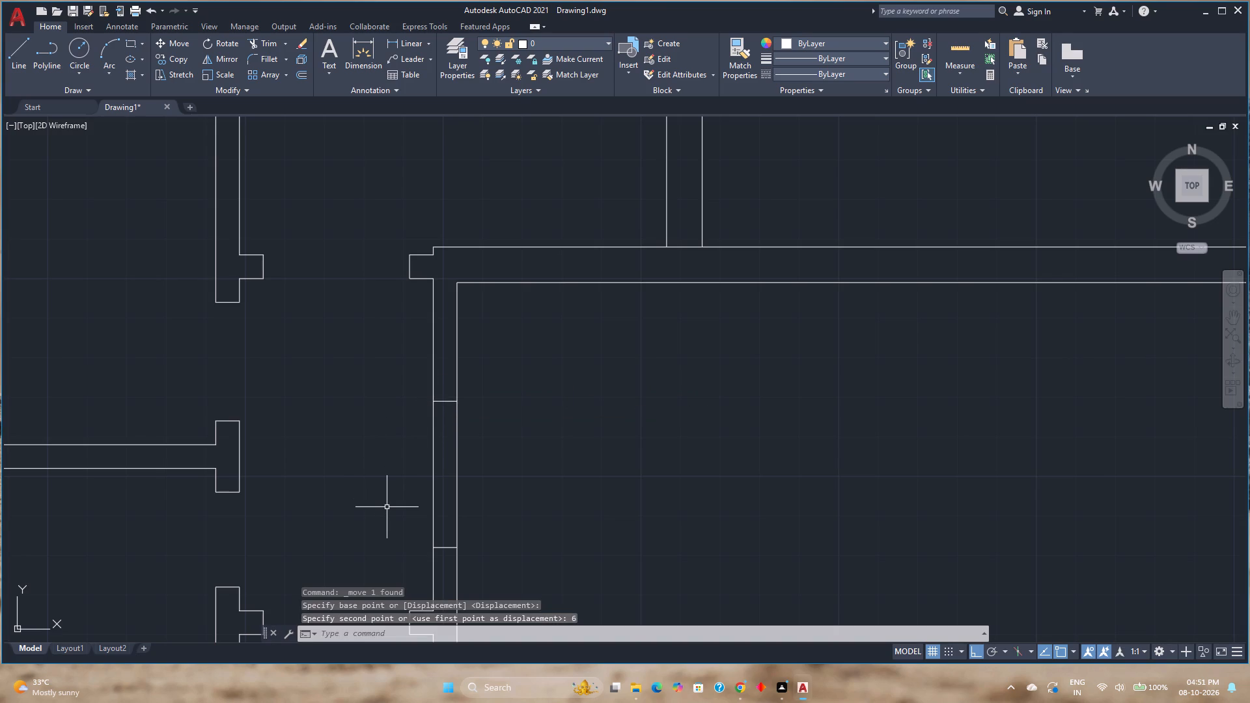
Trim both faces of the right block's left wall between the two cross lines to open the doorway.
{"action": "type", "text": "tr"}
{"action": "key", "text": "Return"}
{"action": "left_click", "coordinate": [391, 509]}
{"action": "left_click", "coordinate": [487, 499]}
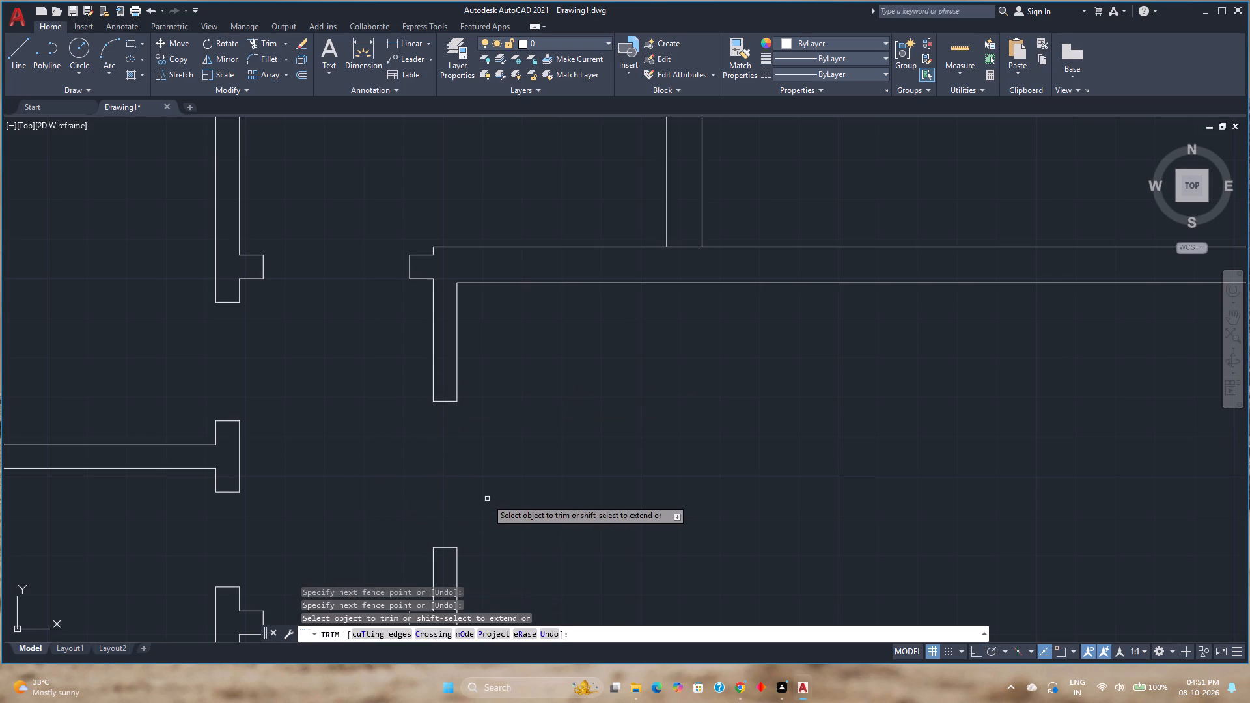
{"action": "key", "text": "Escape"}
Trim the overlapping lines where the wall below the upper-left room meets the outer left wall and the vertical partition below.
{"action": "scroll", "coordinate": [487, 499], "scroll_direction": "down", "scroll_amount": 2}
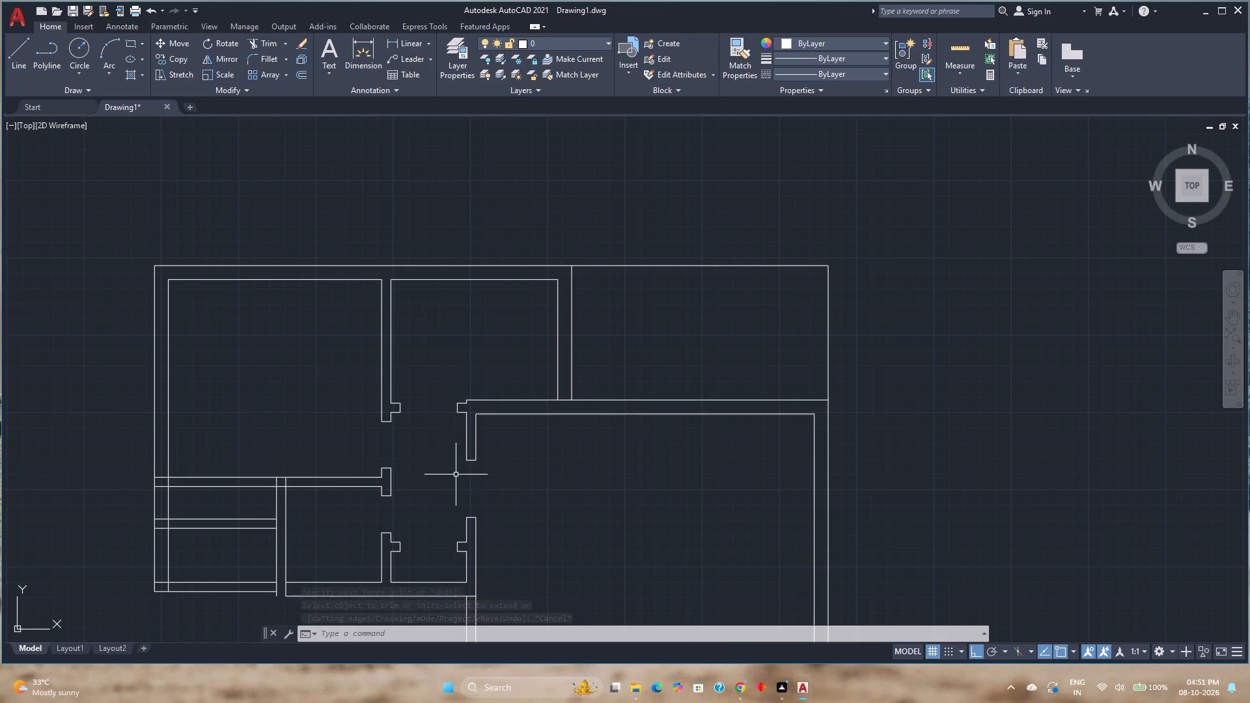
{"action": "scroll", "coordinate": [456, 475], "scroll_direction": "down", "scroll_amount": 2}
{"action": "middle_click_drag", "start_coordinate": [456, 475], "coordinate": [443, 406]}
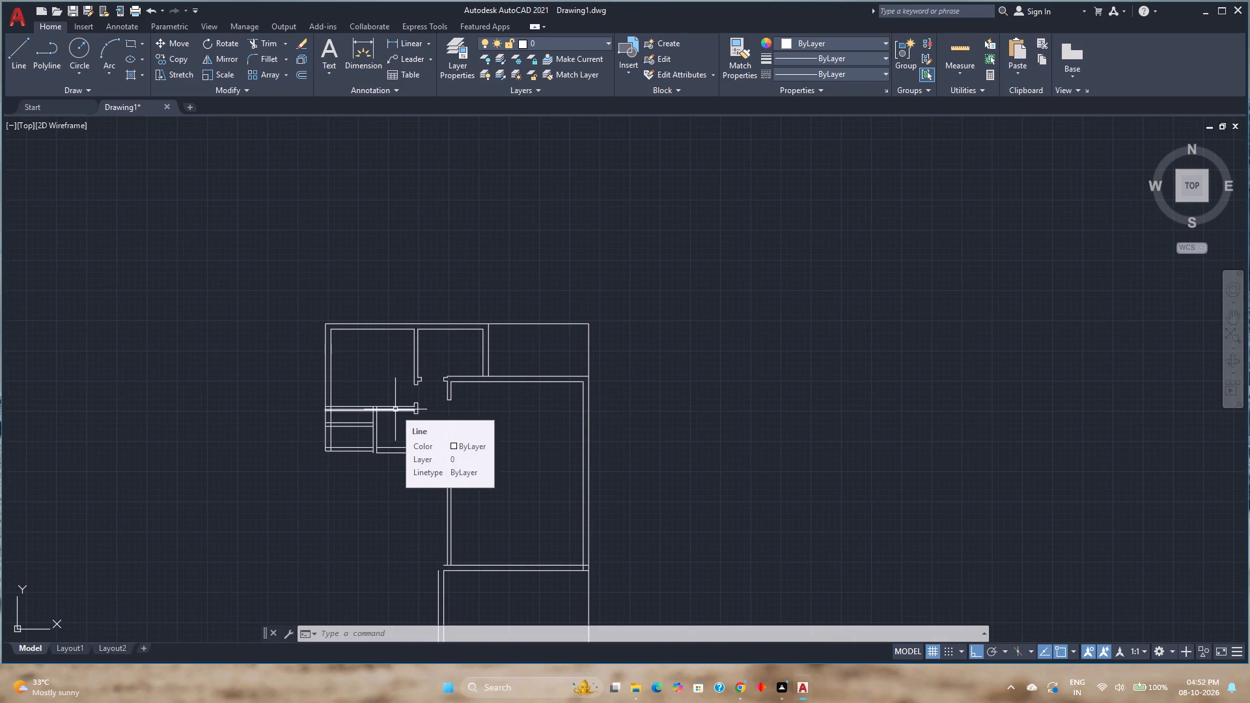
{"action": "scroll", "coordinate": [337, 398], "scroll_direction": "up", "scroll_amount": 4}
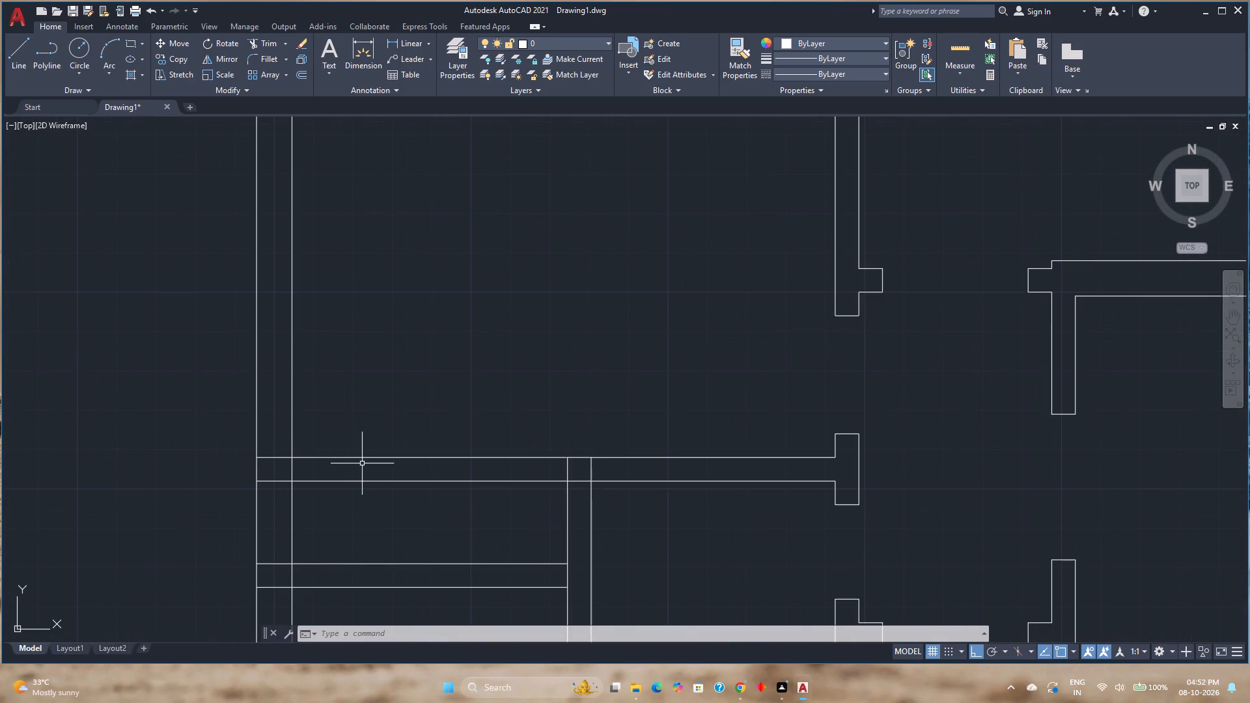
{"action": "key", "text": "t"}
{"action": "key", "text": "r"}
{"action": "key", "text": "Return"}
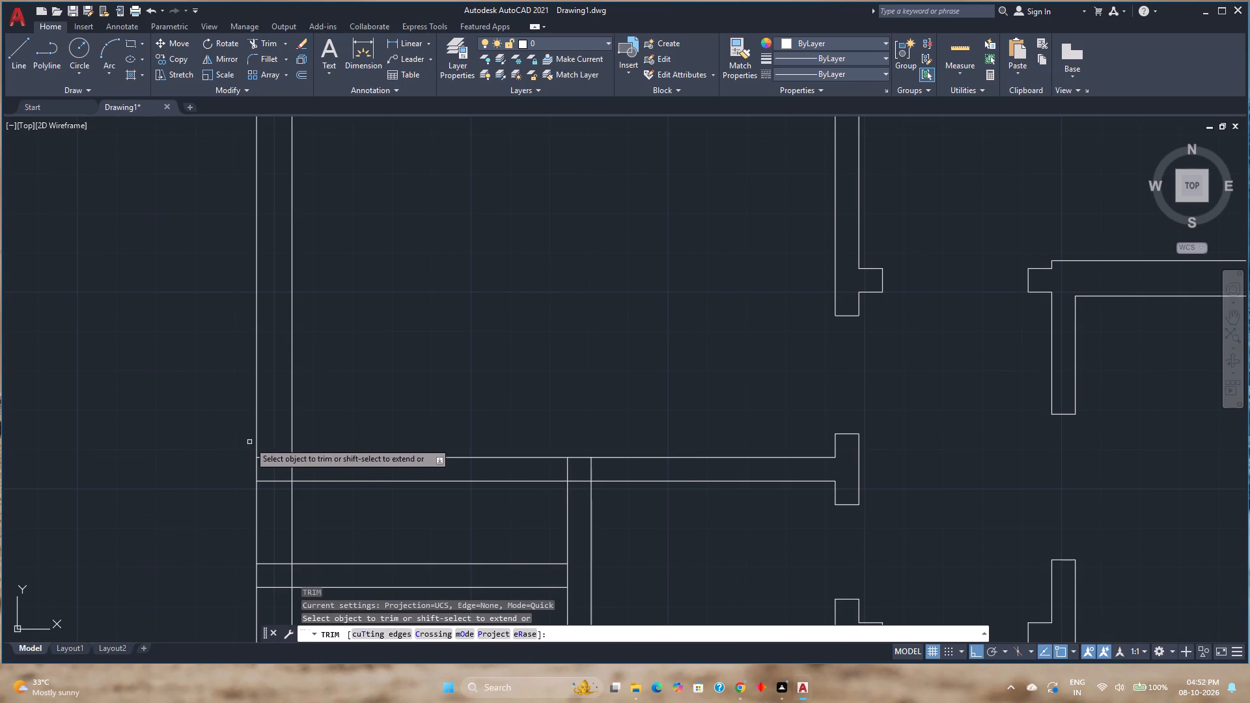
{"action": "left_click_drag", "start_coordinate": [279, 448], "coordinate": [279, 479]}
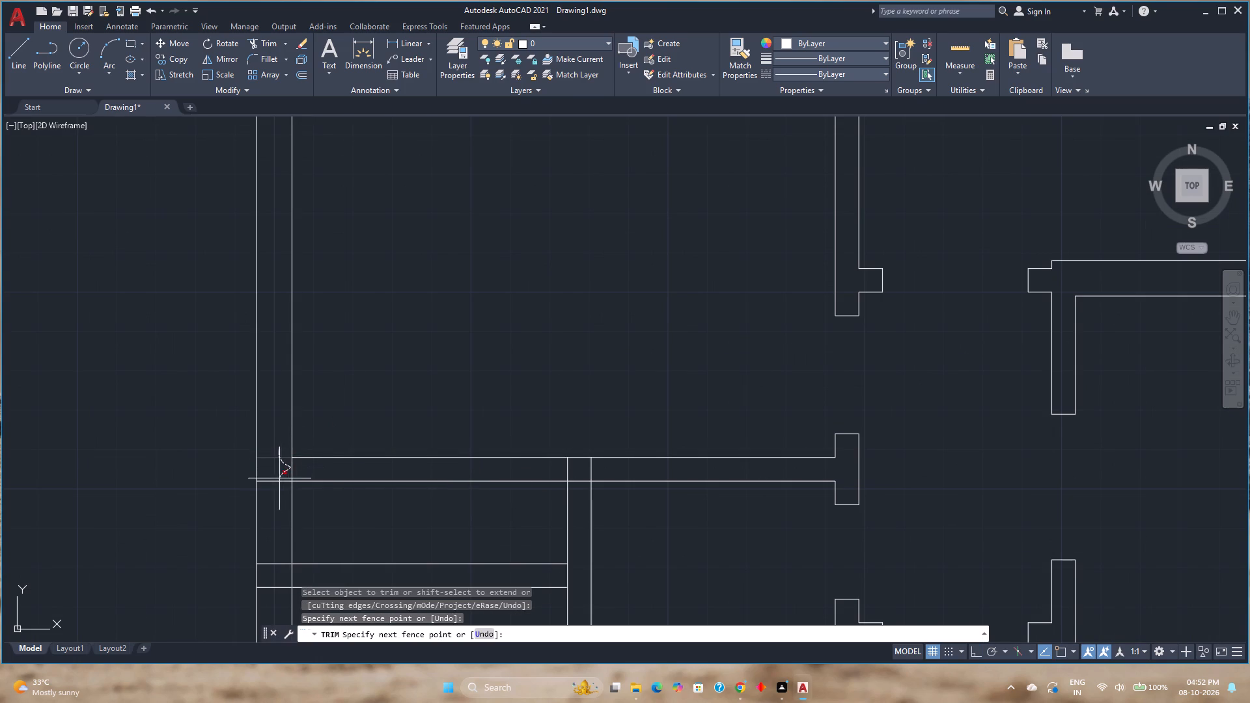
{"action": "left_click_drag", "start_coordinate": [279, 479], "coordinate": [292, 475]}
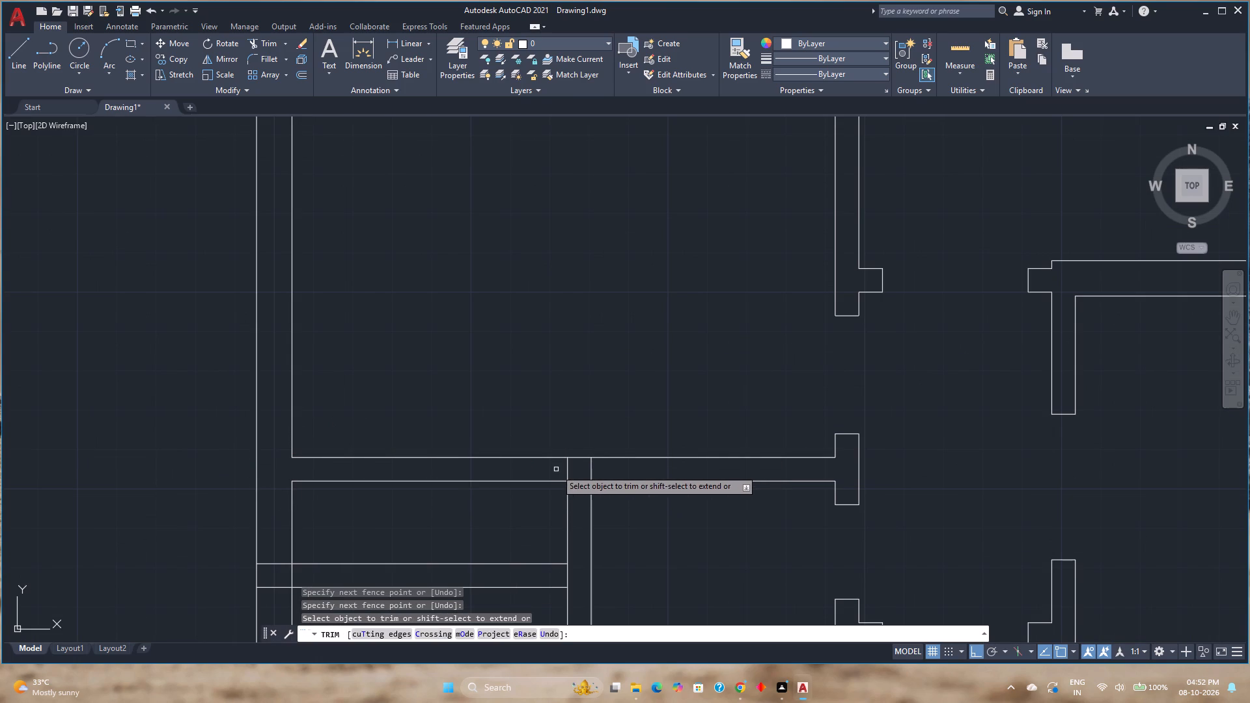
{"action": "left_click_drag", "start_coordinate": [556, 469], "coordinate": [592, 471]}
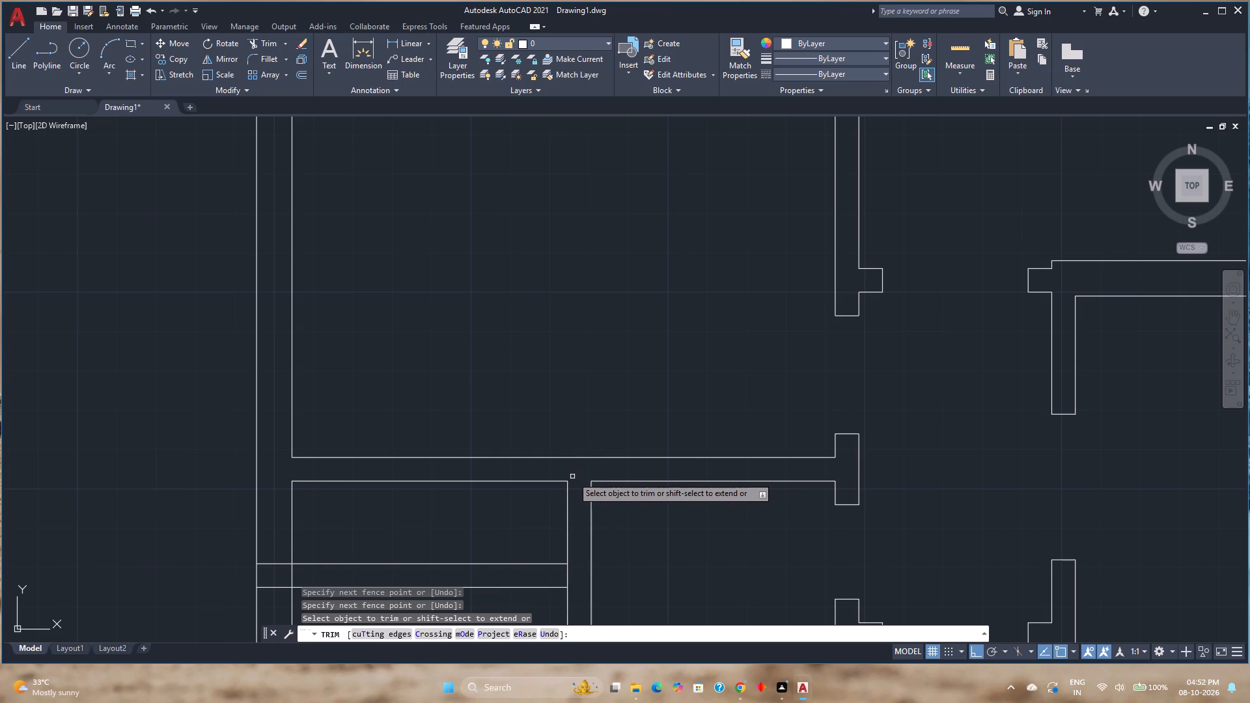
Draw a vertical line across the wall below the upper-left room, in line with the outer left wall's inner face.
{"action": "scroll", "coordinate": [532, 479], "scroll_direction": "down", "scroll_amount": 1}
{"action": "middle_click_drag", "start_coordinate": [532, 479], "coordinate": [543, 361]}
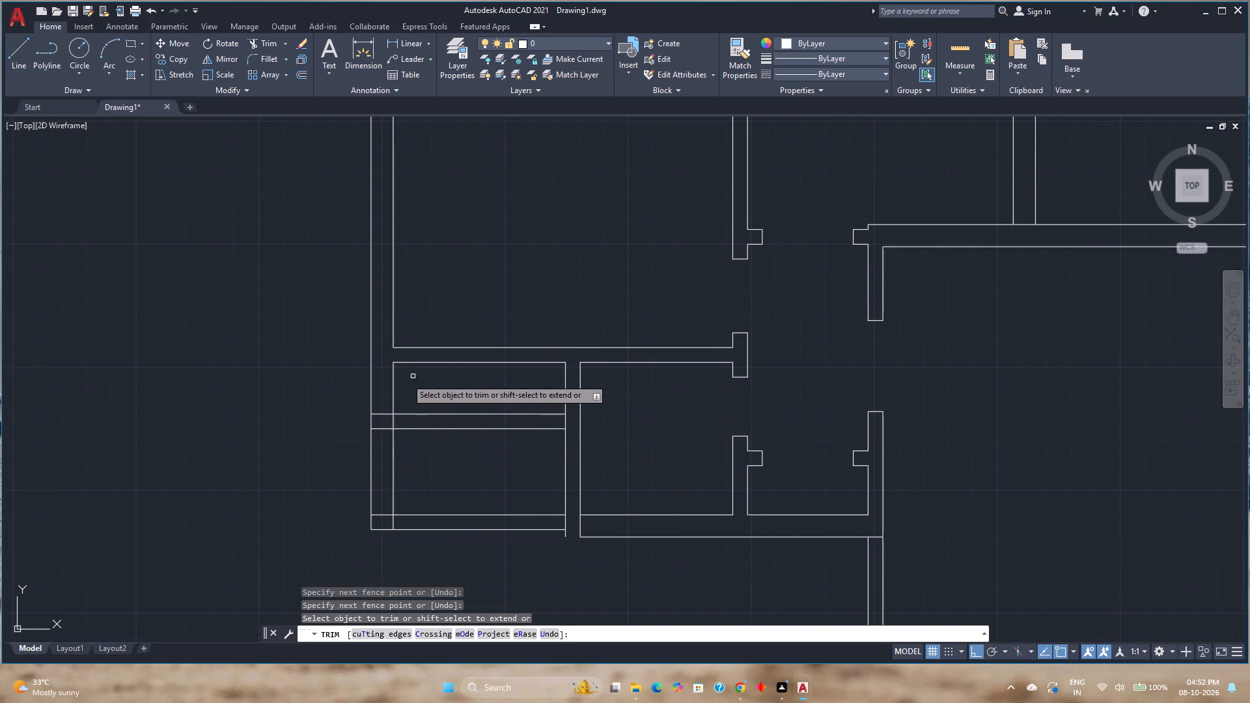
{"action": "left_click", "coordinate": [17, 68]}
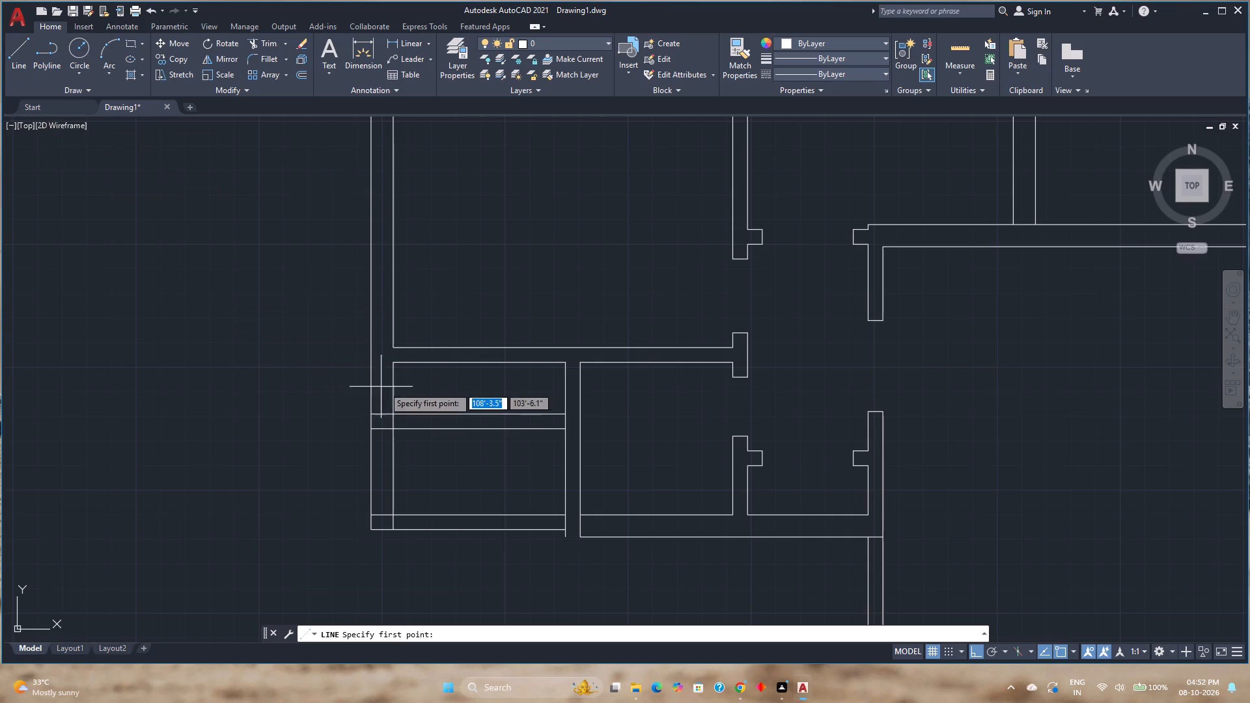
{"action": "scroll", "coordinate": [399, 363], "scroll_direction": "up", "scroll_amount": 3}
{"action": "left_click", "coordinate": [368, 301]}
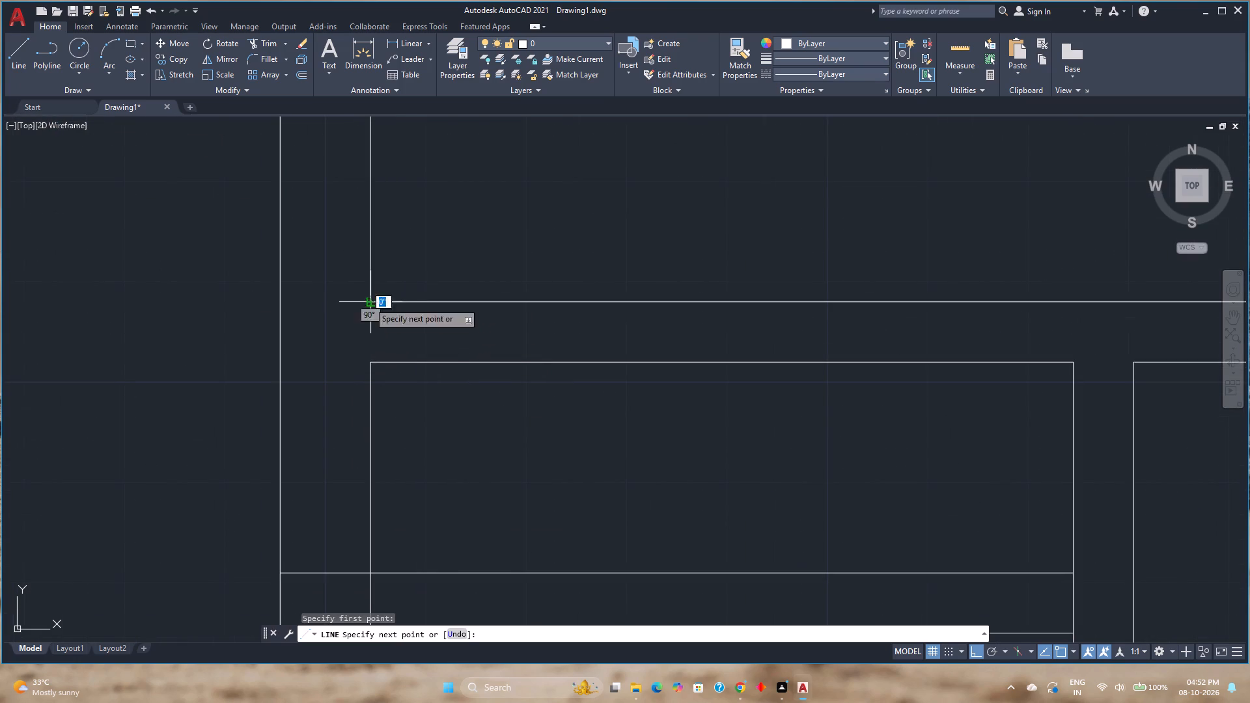
{"action": "left_click", "coordinate": [371, 362]}
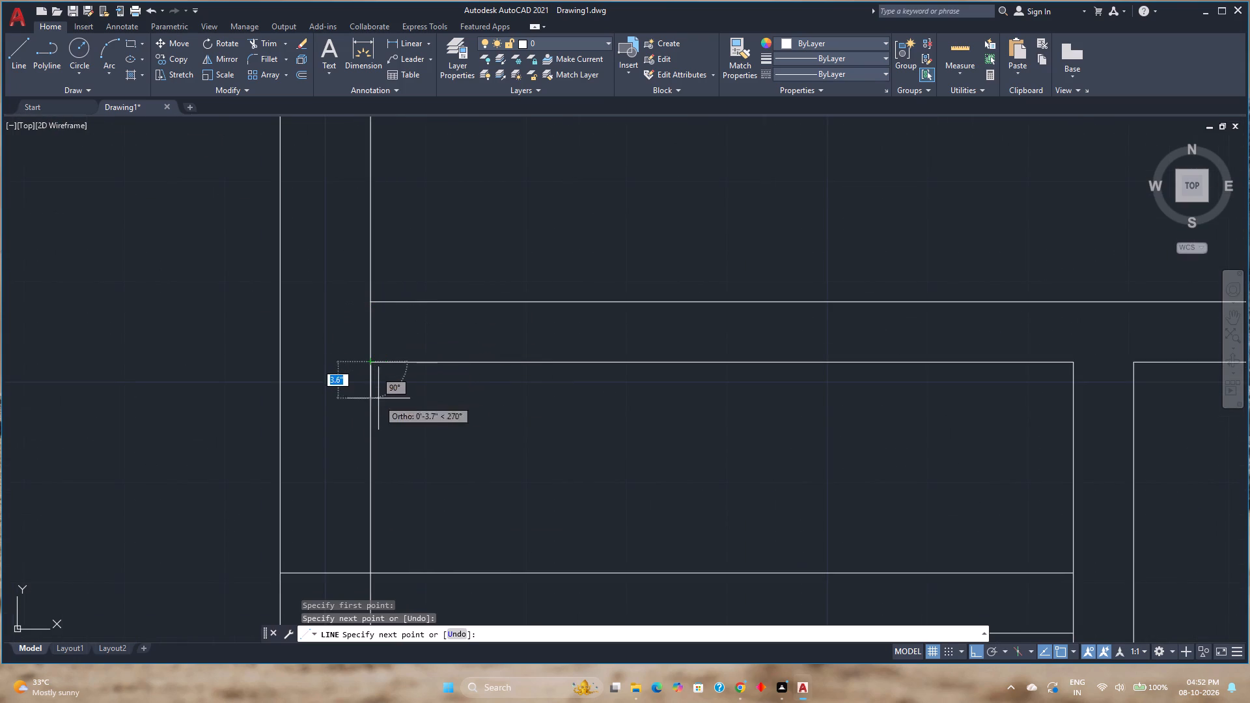
{"action": "key", "text": "Escape"}
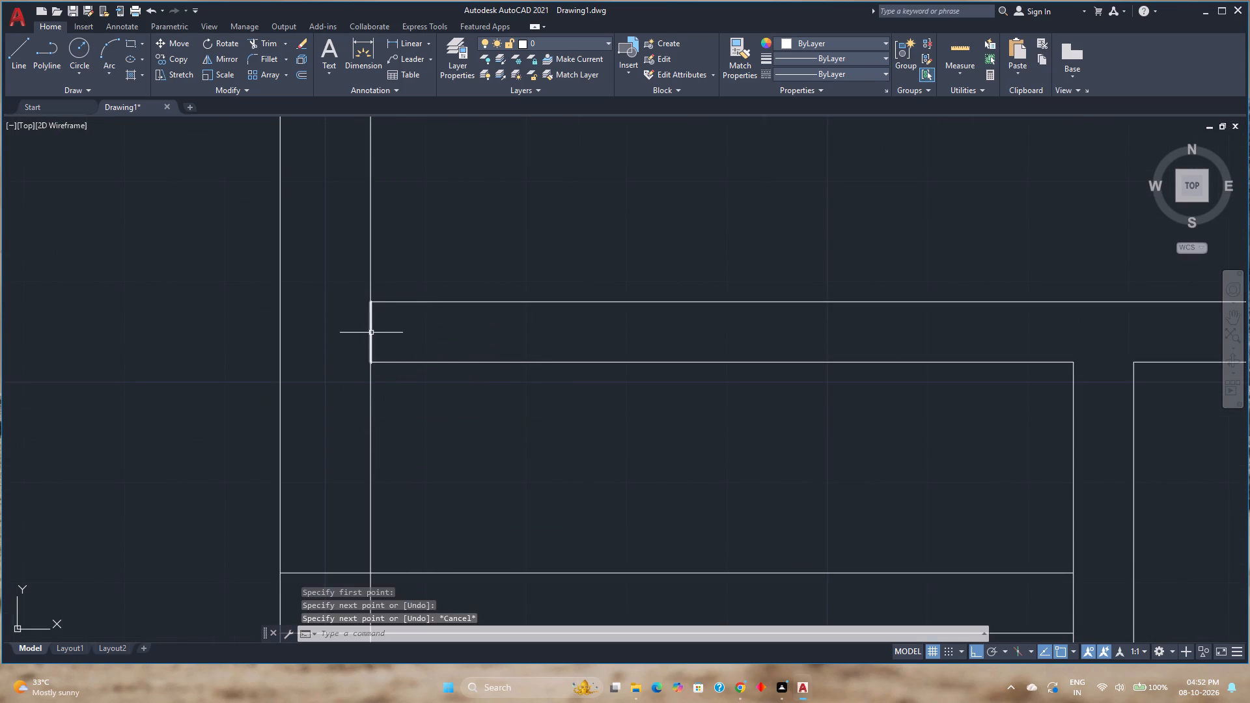
Move the new cross line 6" to the right, away from the outer left wall.
{"action": "left_click", "coordinate": [371, 333]}
{"action": "key", "text": "m"}
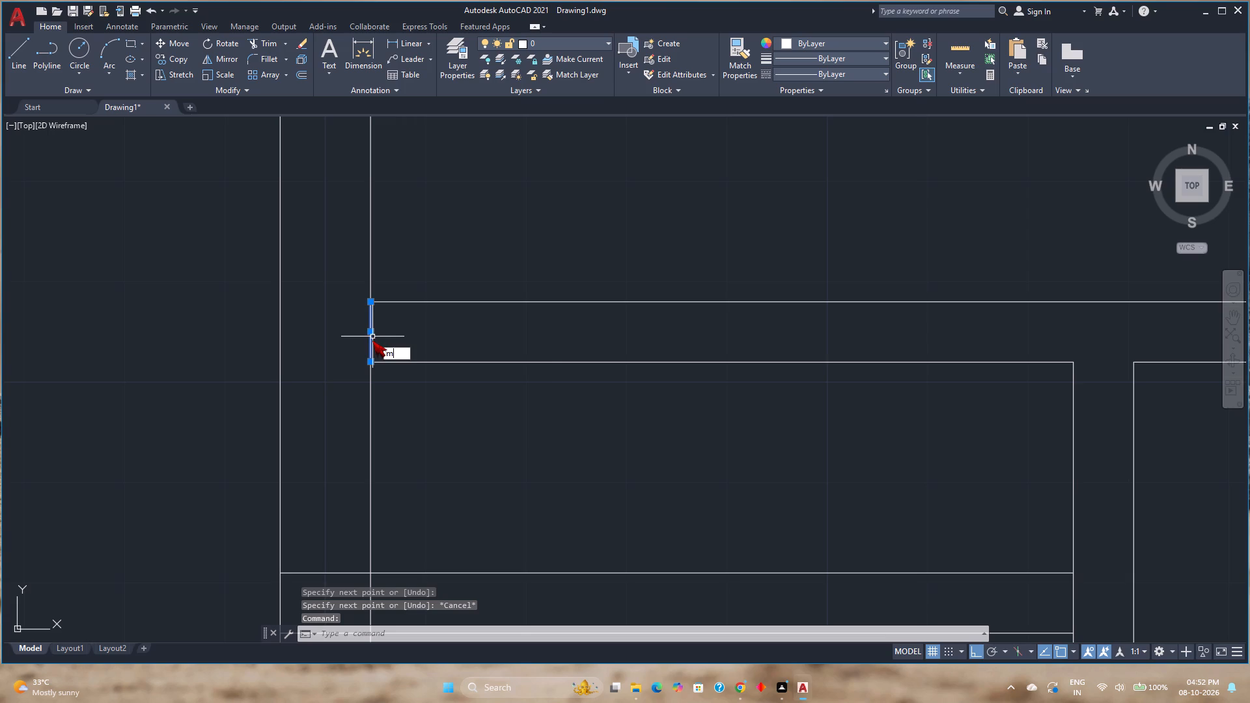
{"action": "key", "text": "Return"}
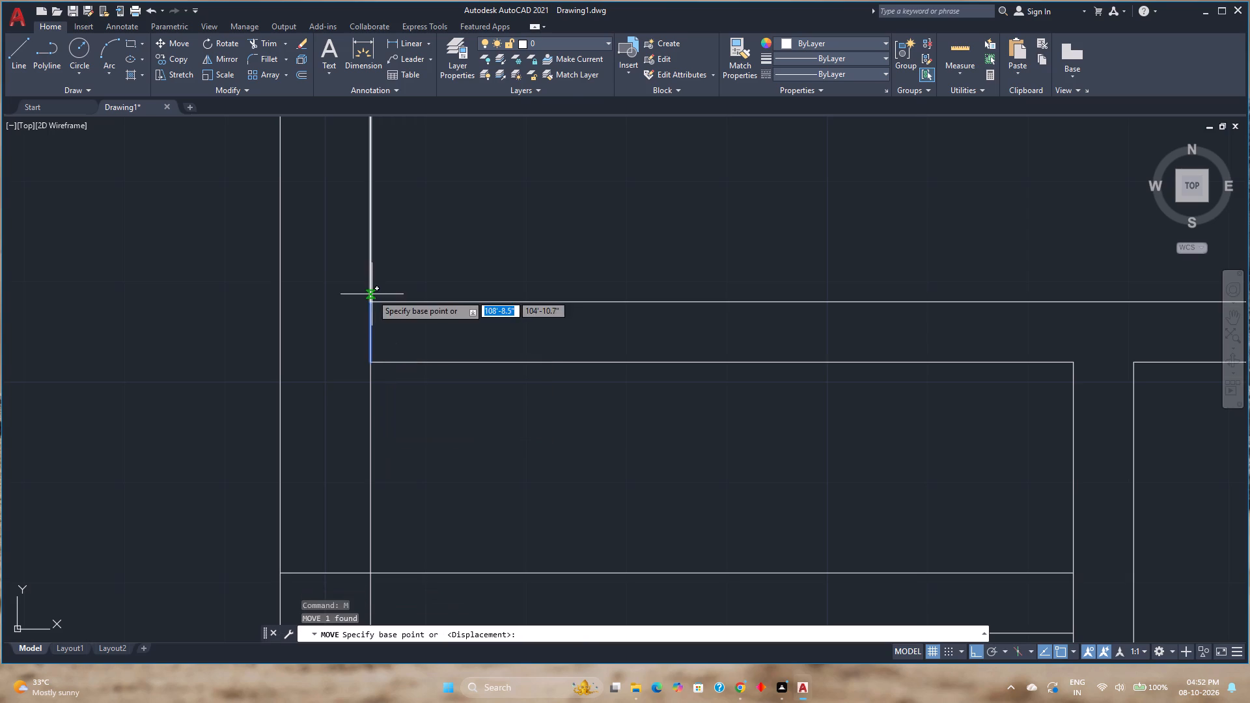
{"action": "left_click", "coordinate": [368, 304]}
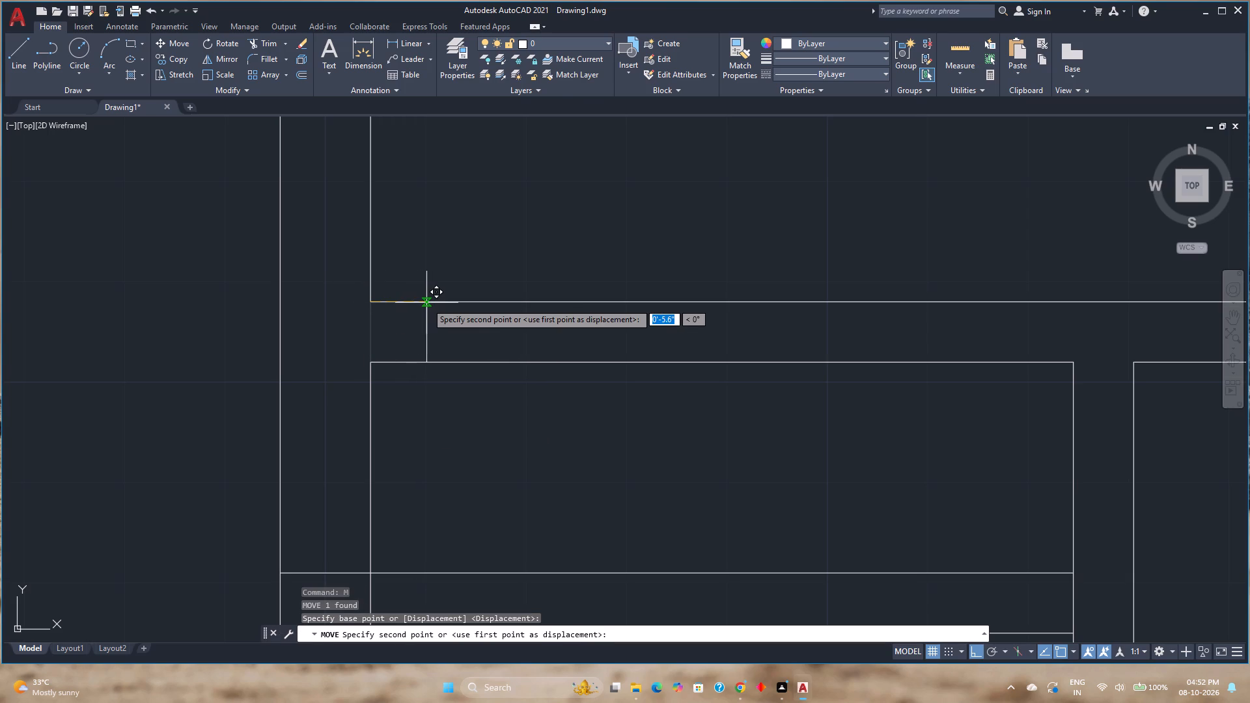
{"action": "key", "text": "6"}
{"action": "key", "text": "Return"}
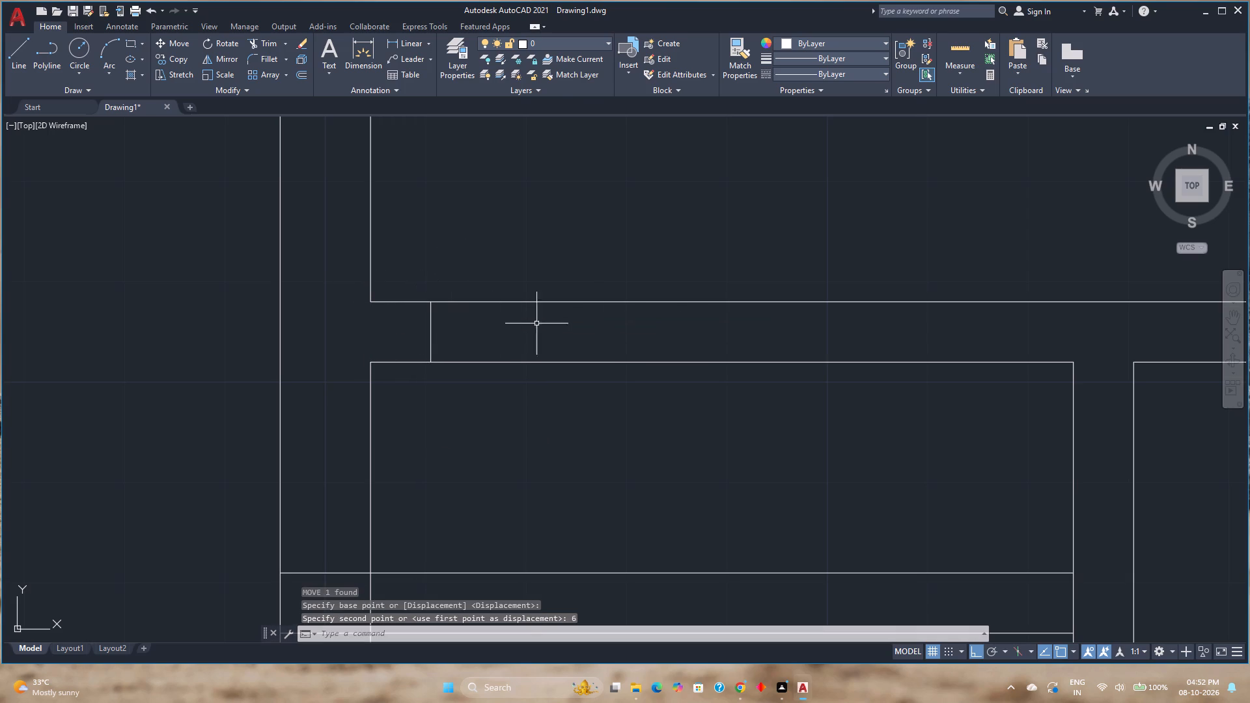
Draw a second vertical line across the same wall, up from the small room's upper-right inner corner.
{"action": "middle_click_drag", "start_coordinate": [710, 311], "coordinate": [470, 327]}
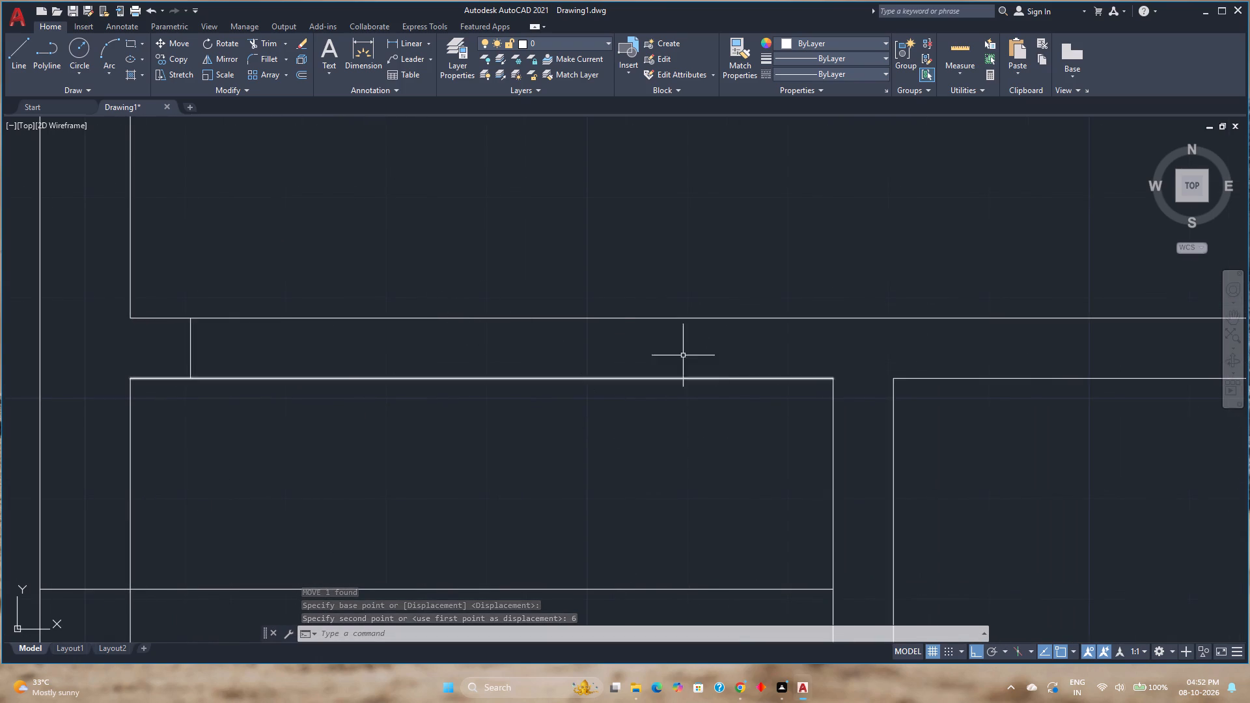
{"action": "left_click", "coordinate": [25, 59]}
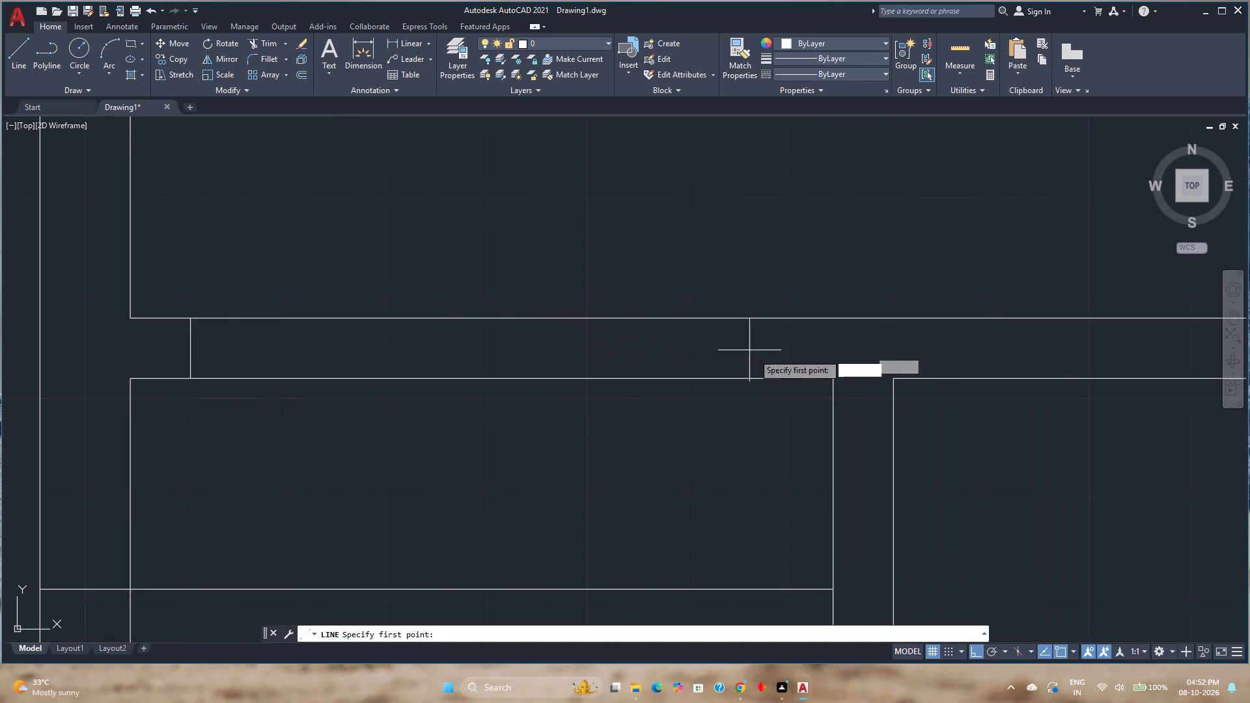
{"action": "left_click", "coordinate": [832, 377]}
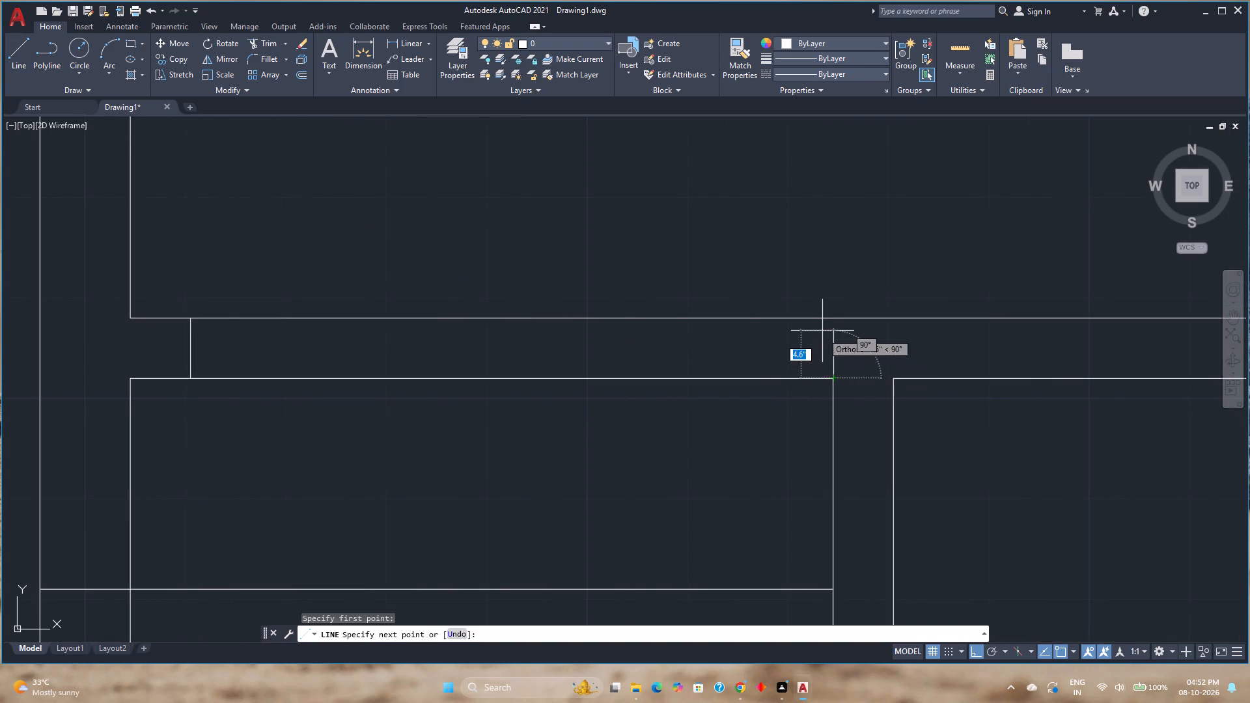
{"action": "left_click", "coordinate": [834, 315]}
{"action": "key", "text": "Escape"}
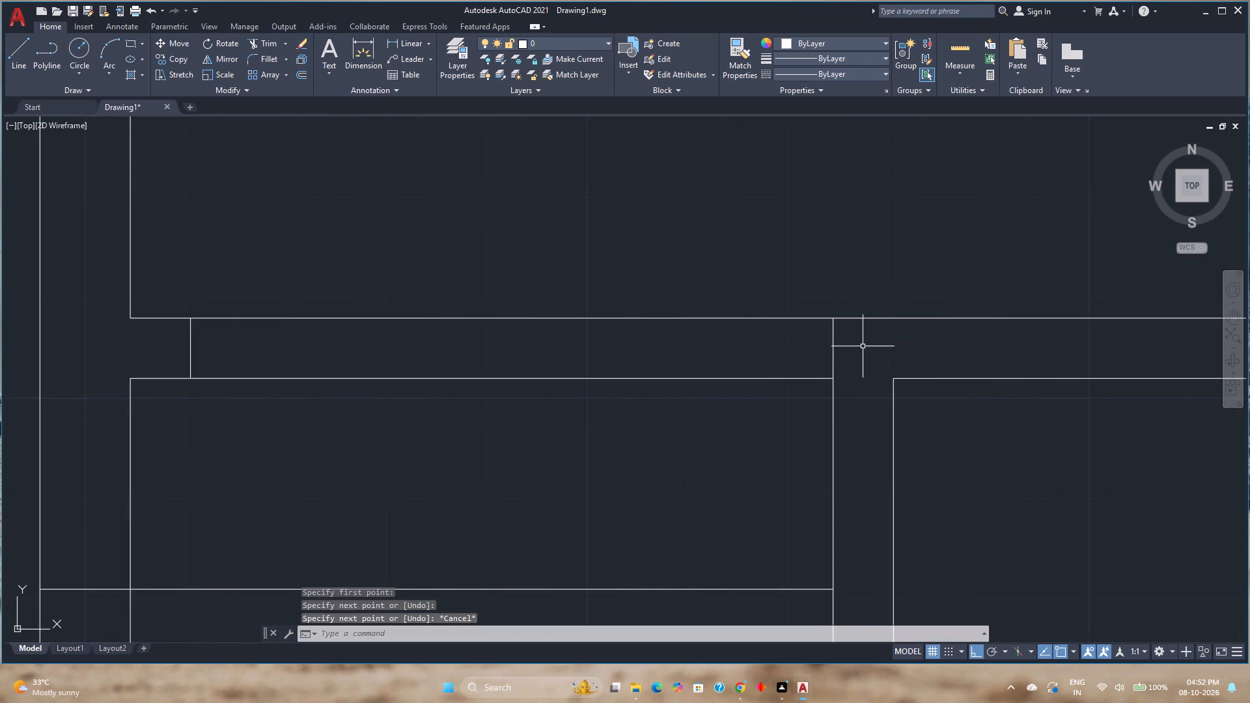
Move the second cross line 6" to the left, away from the vertical partition.
{"action": "left_click", "coordinate": [832, 350]}
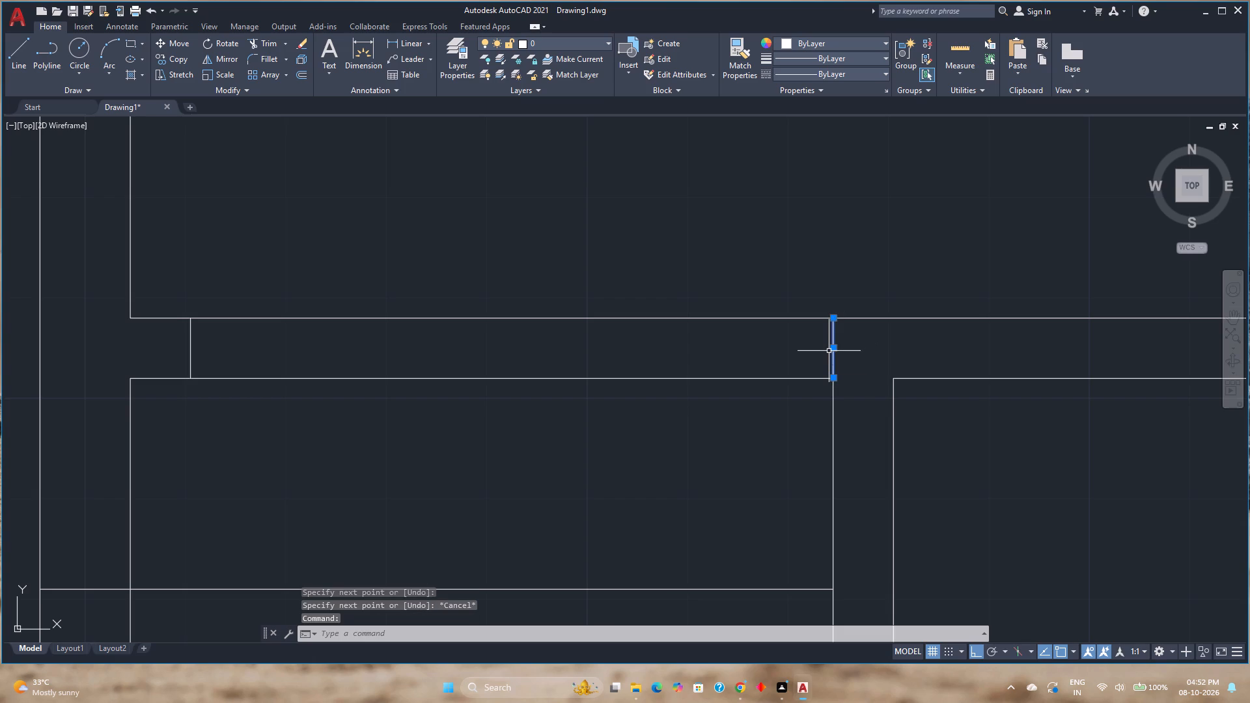
{"action": "key", "text": "m"}
{"action": "key", "text": "Return"}
{"action": "left_click", "coordinate": [833, 378]}
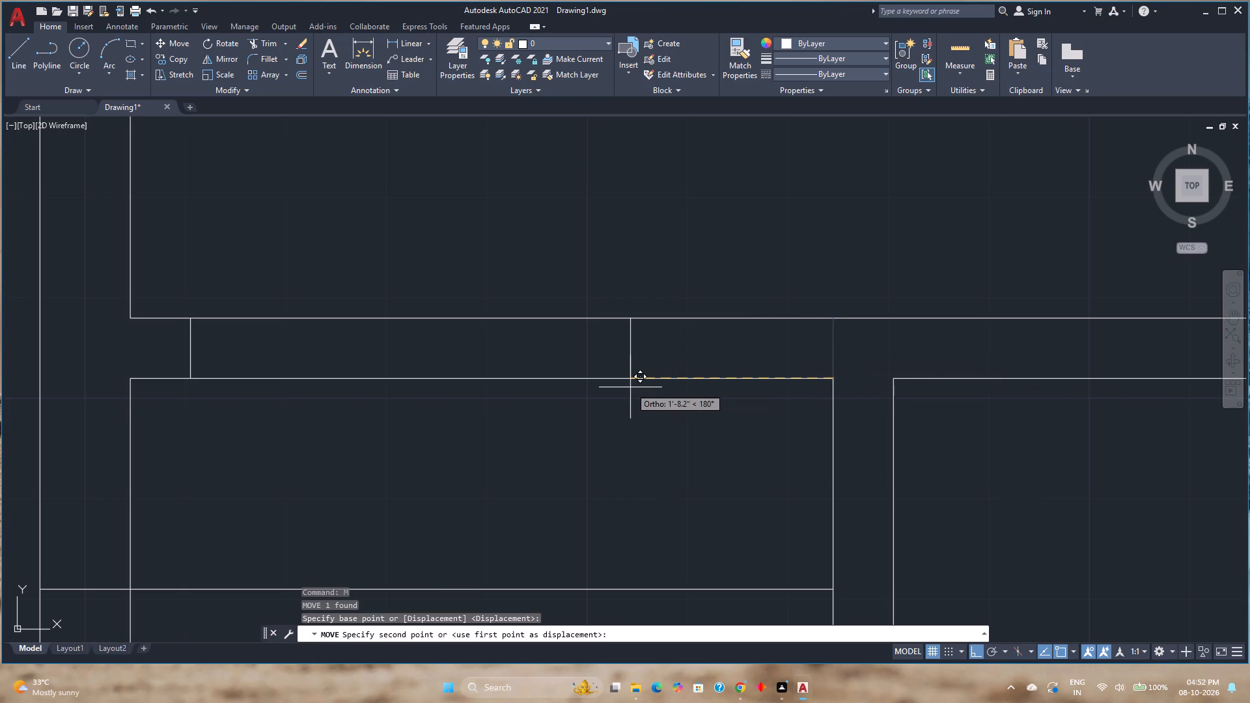
{"action": "key", "text": "6"}
{"action": "key", "text": "Return"}
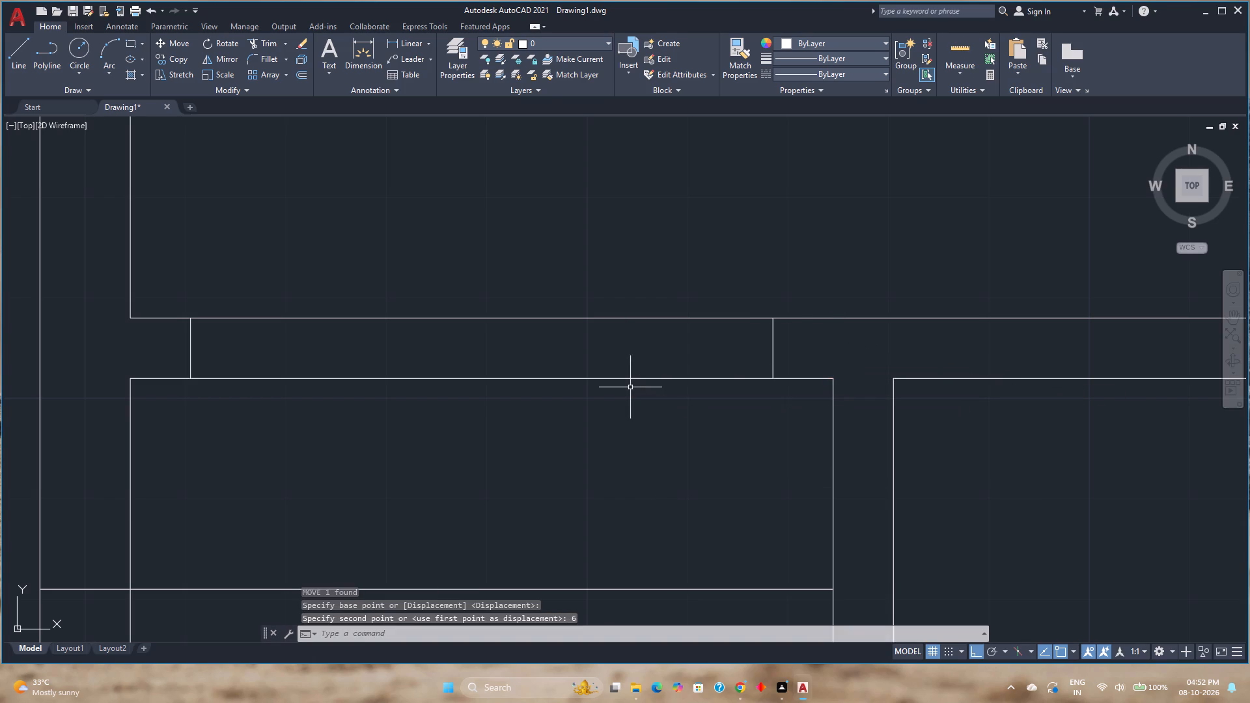
Trim both faces of the wall below the upper-left room between the two cross lines to open the doorway.
{"action": "type", "text": "tr"}
{"action": "key", "text": "Return"}
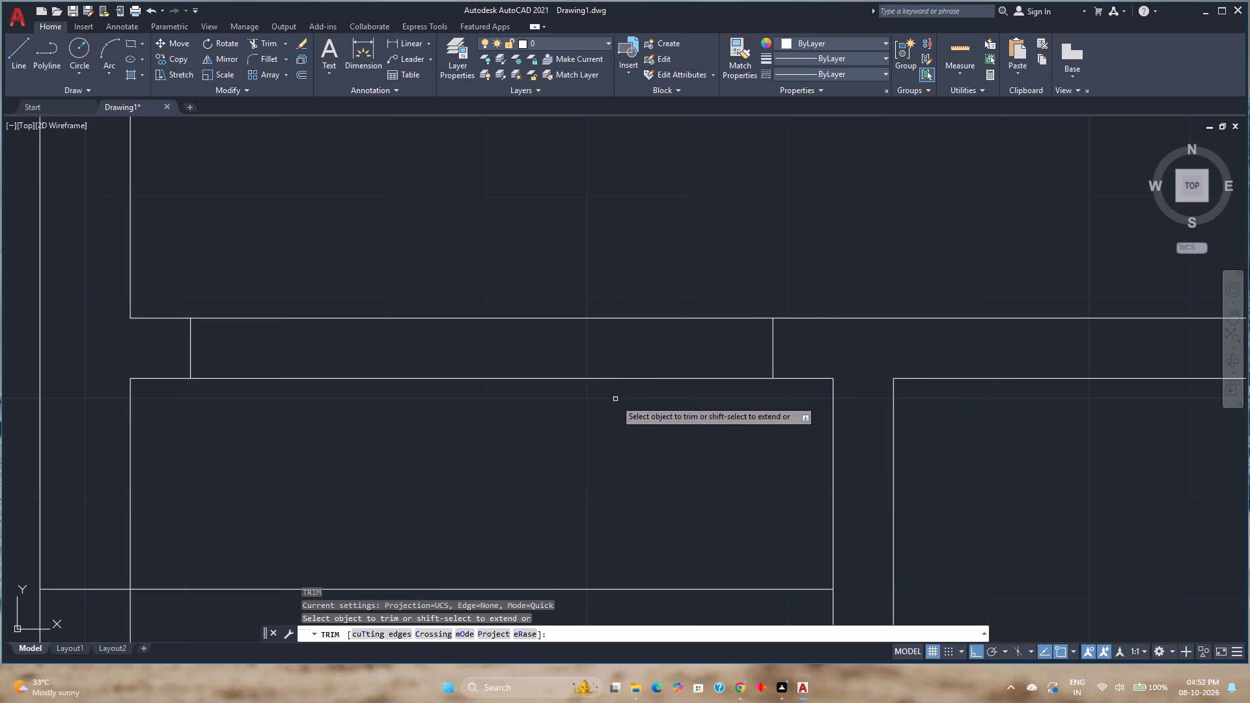
{"action": "left_click", "coordinate": [617, 409]}
{"action": "left_click", "coordinate": [577, 285]}
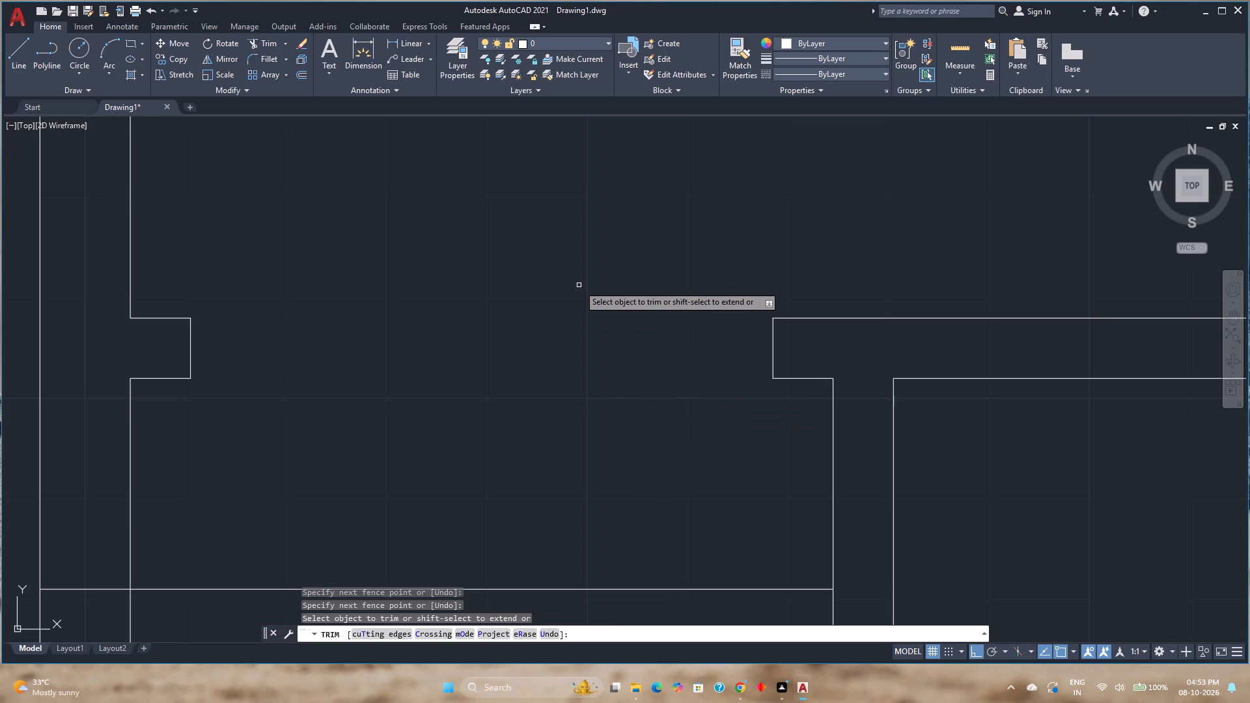
Trim the lines inside the outer left wall where the small rooms' dividing wall and the bottom wall's inner face meet it.
{"action": "scroll", "coordinate": [548, 301], "scroll_direction": "down", "scroll_amount": 3}
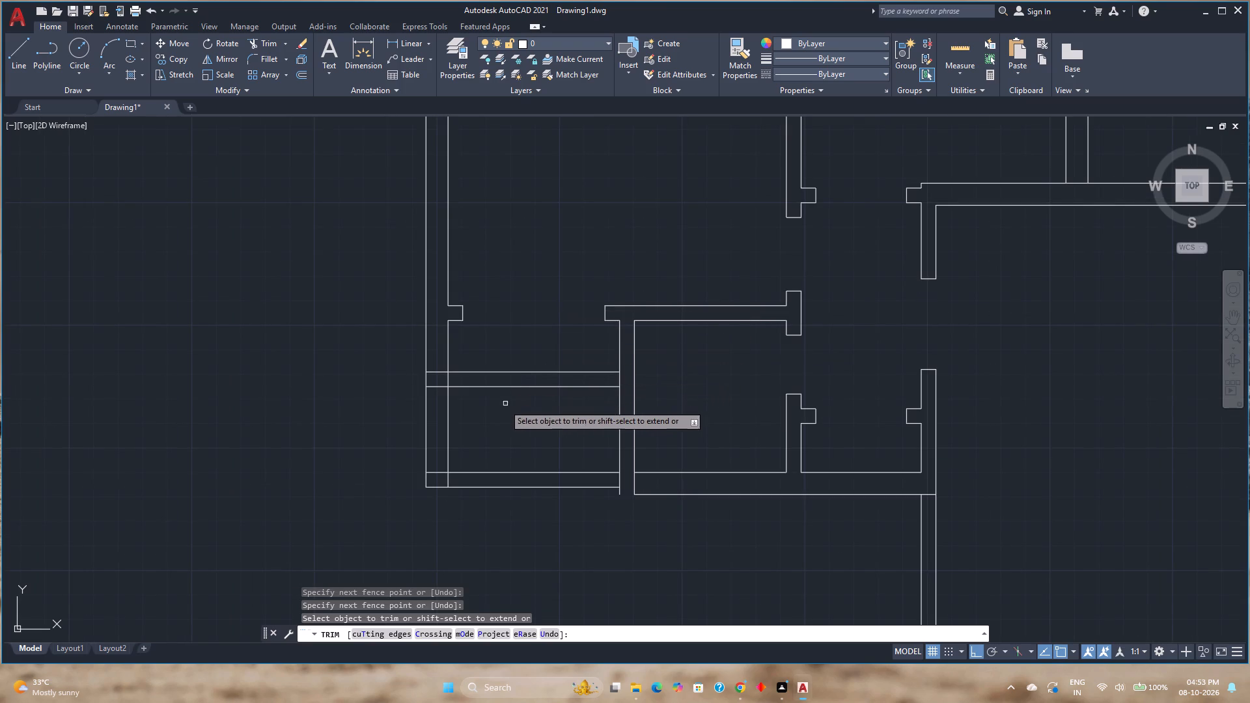
{"action": "scroll", "coordinate": [451, 407], "scroll_direction": "up", "scroll_amount": 2}
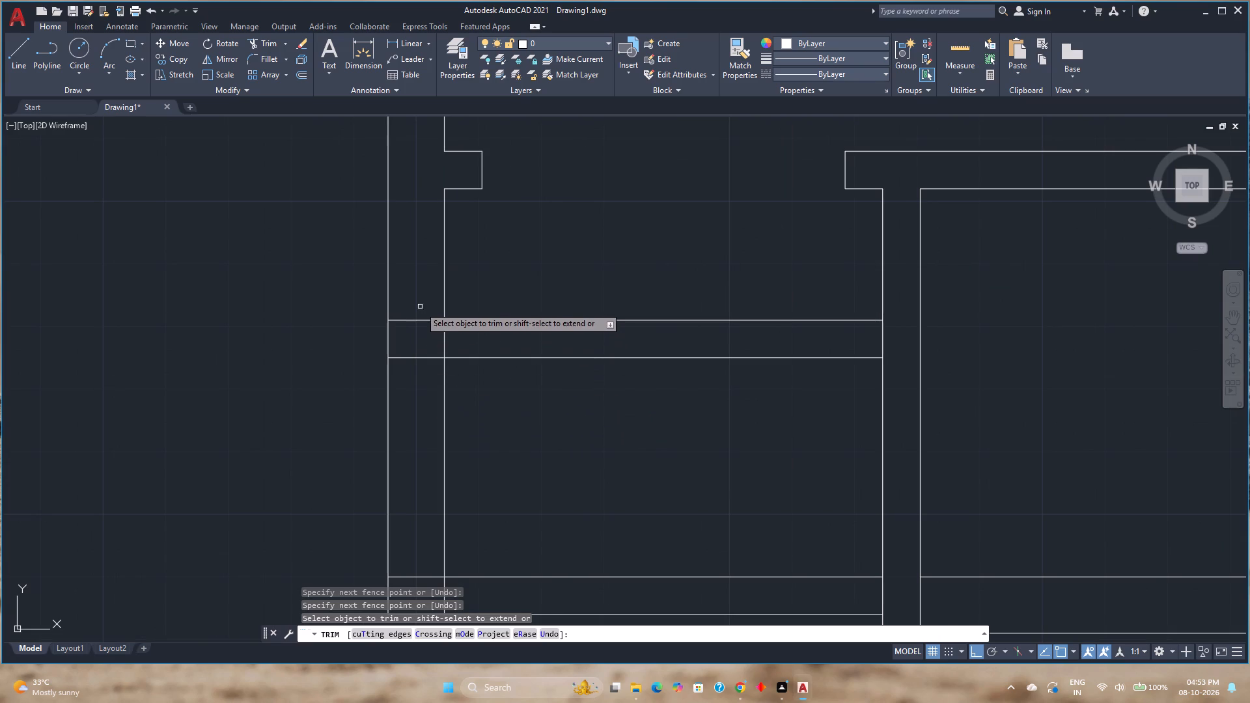
{"action": "left_click_drag", "start_coordinate": [420, 307], "coordinate": [421, 366]}
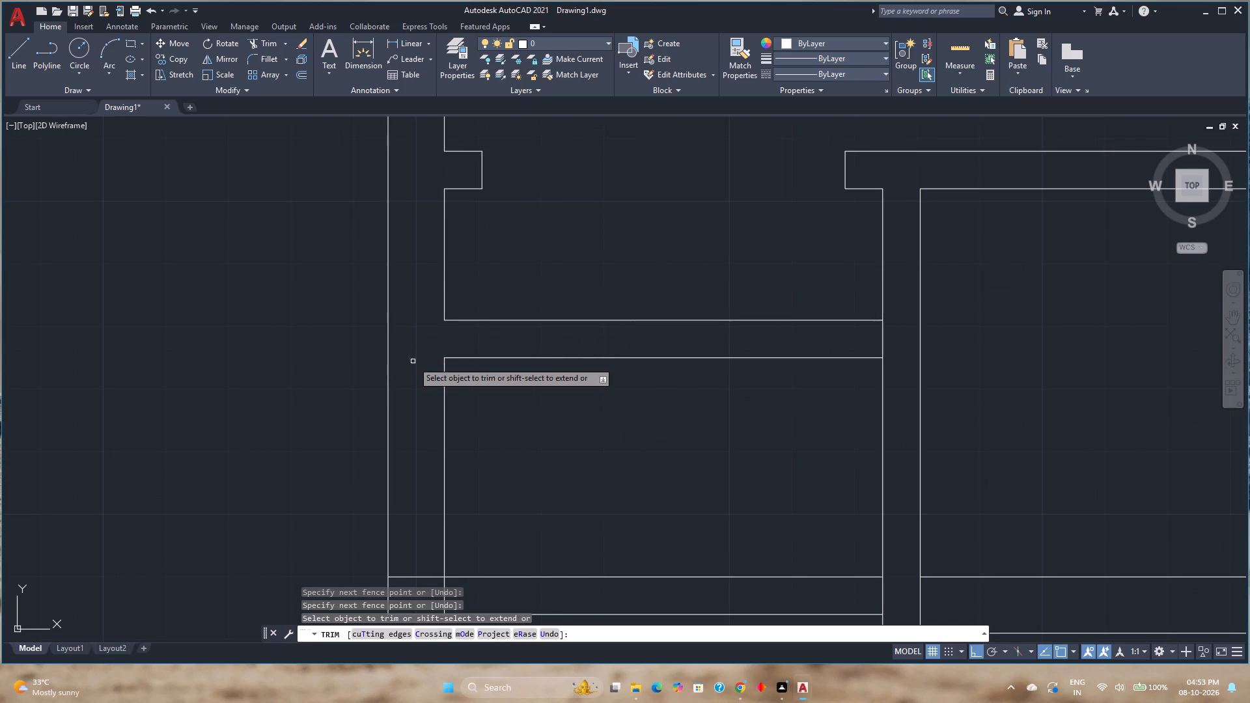
{"action": "middle_click_drag", "start_coordinate": [501, 492], "coordinate": [517, 462]}
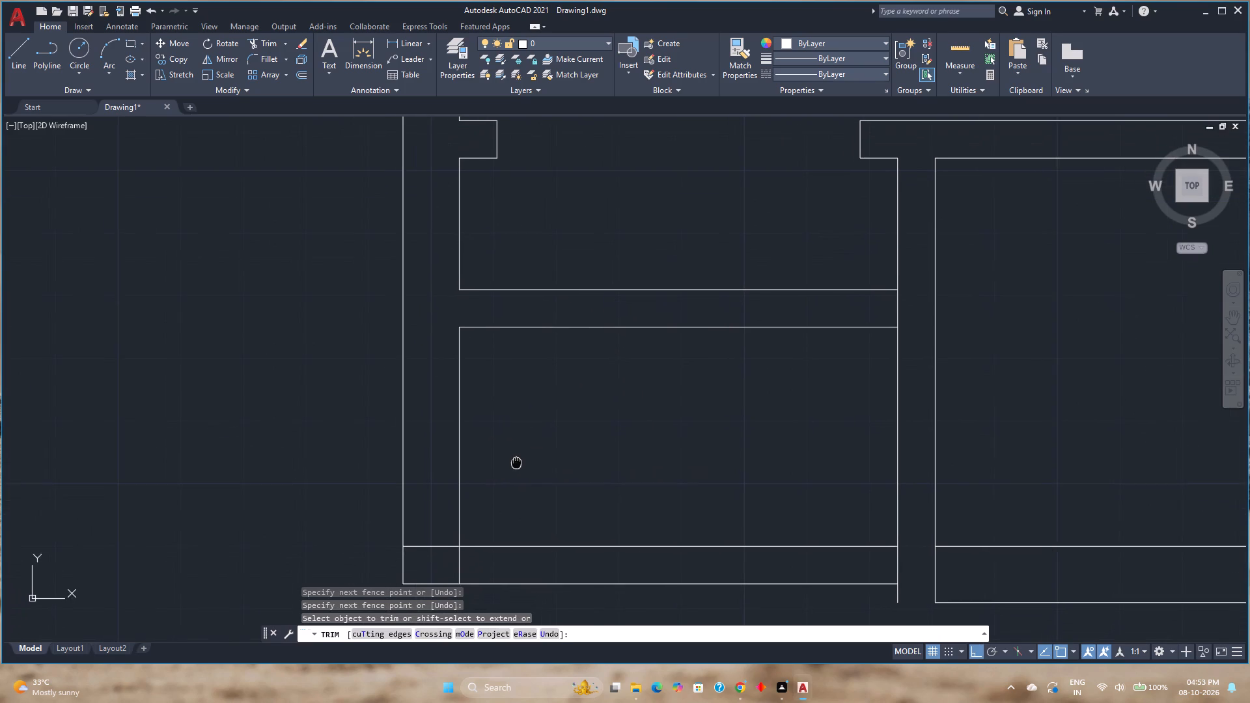
{"action": "middle_click_drag", "start_coordinate": [517, 462], "coordinate": [518, 461]}
{"action": "left_click_drag", "start_coordinate": [428, 562], "coordinate": [429, 543]}
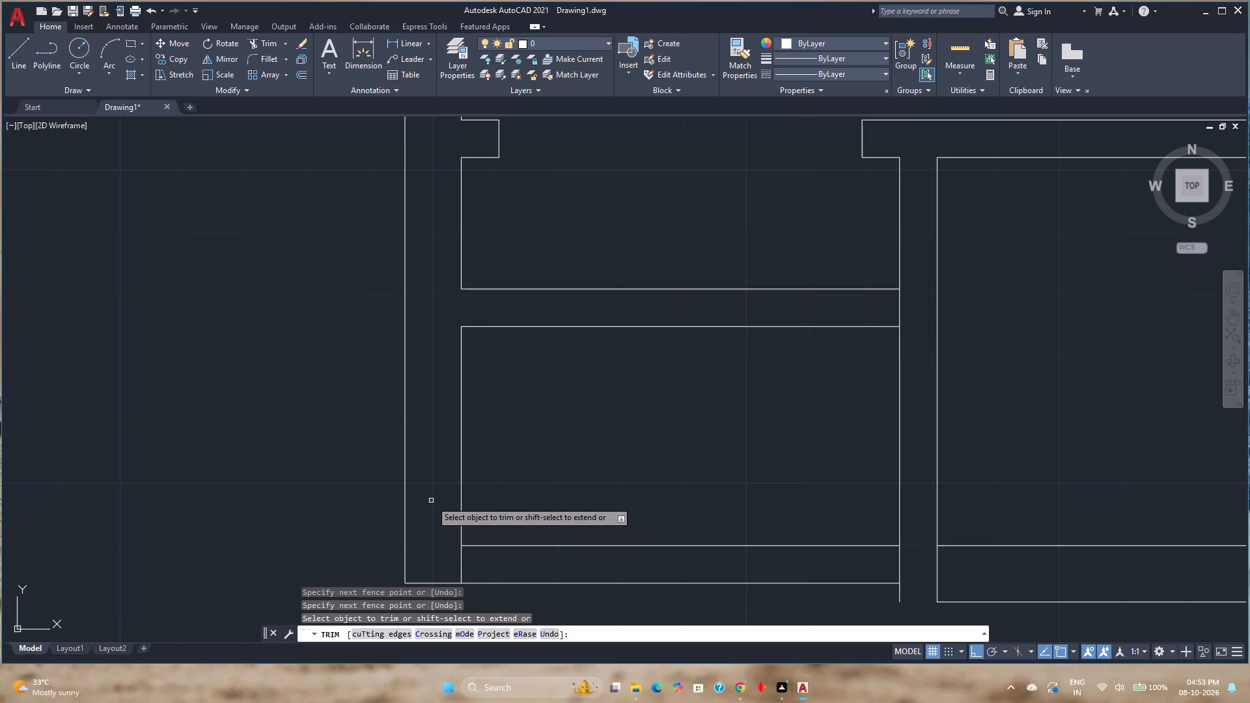
{"action": "key", "text": "Escape"}
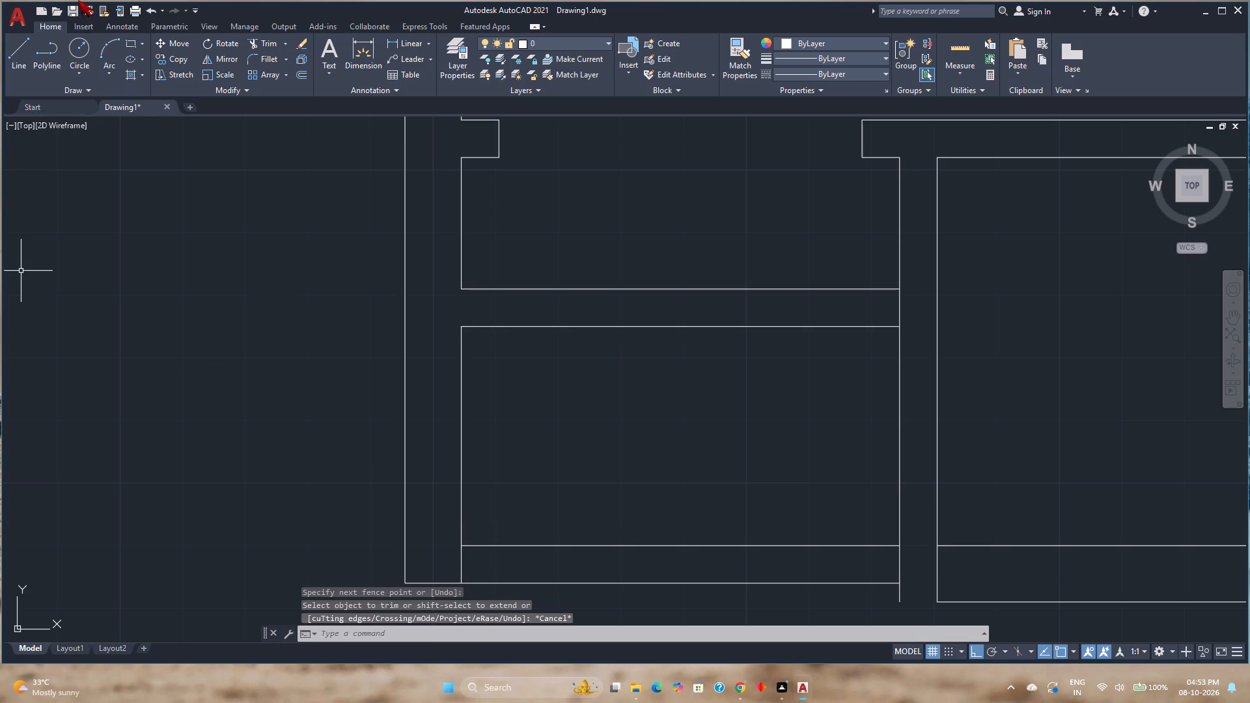
Draw a horizontal line across the outer left wall from the lower small room's upper-left inner corner to the outer face.
{"action": "left_click", "coordinate": [8, 50]}
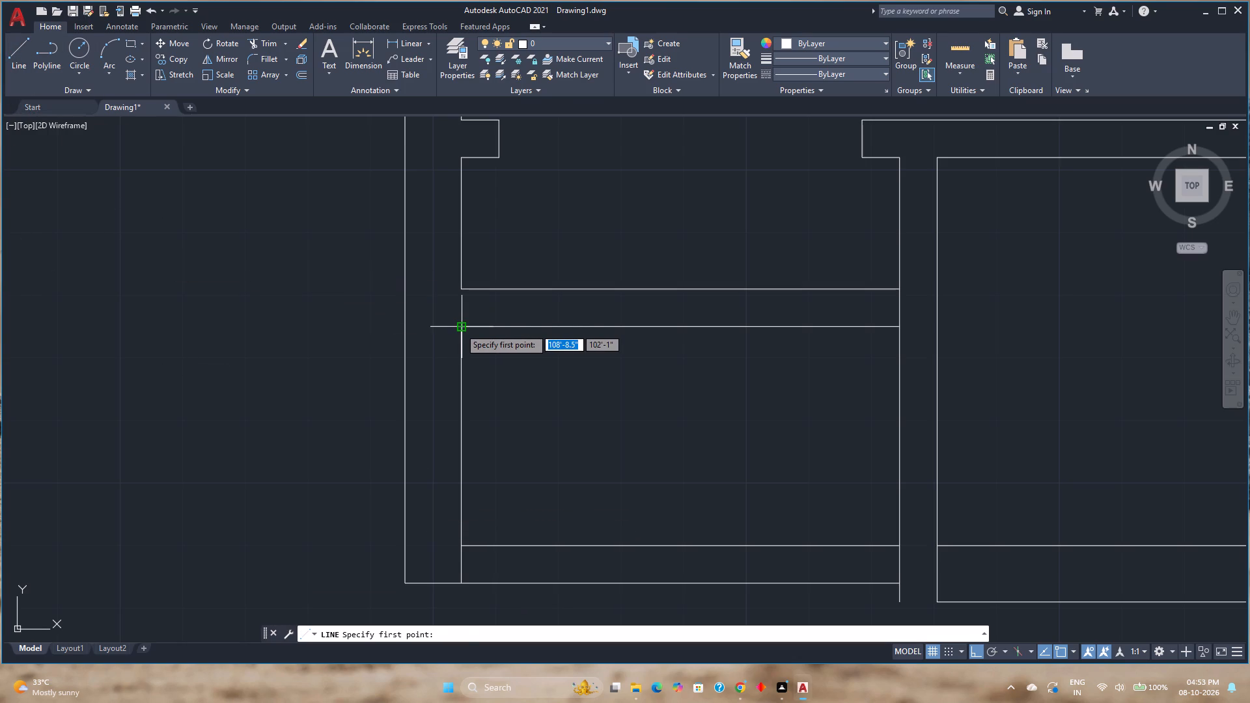
{"action": "left_click", "coordinate": [461, 328]}
{"action": "left_click", "coordinate": [406, 329]}
{"action": "key", "text": "Escape"}
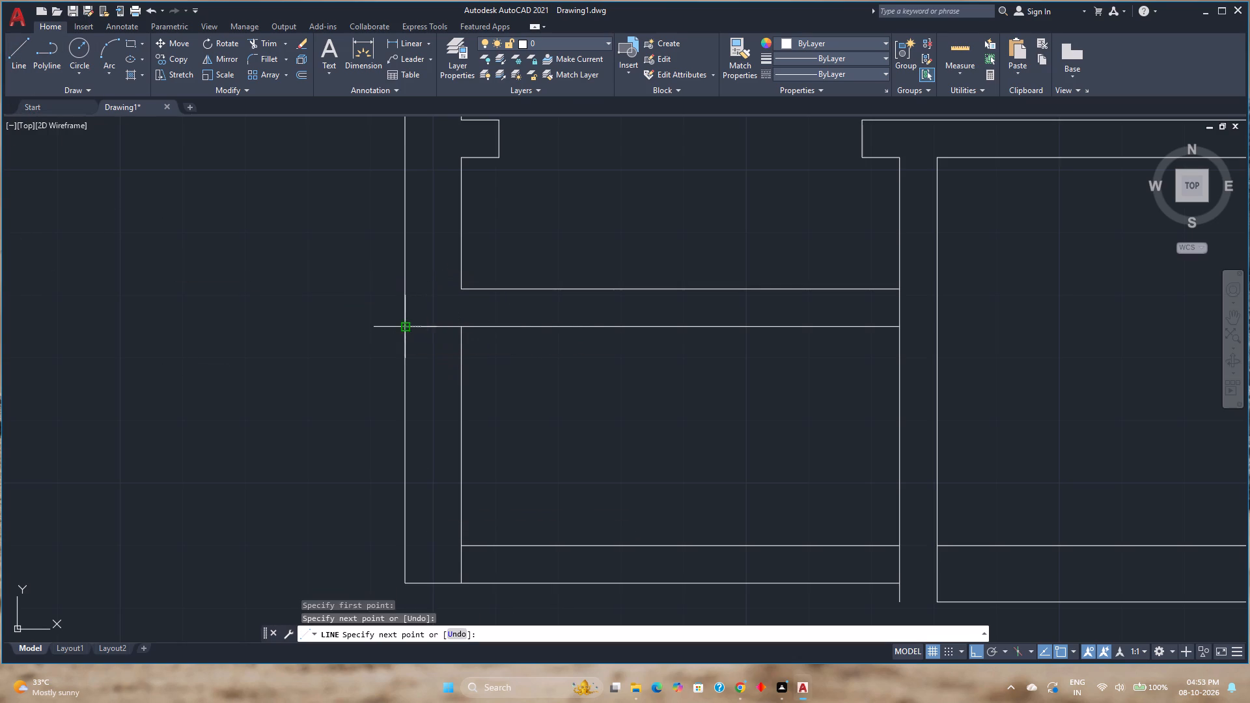
Move the cross line at the lower small room's upper-left inner corner 3" down along the outer left wall.
{"action": "left_click", "coordinate": [434, 326]}
{"action": "left_click", "coordinate": [156, 46]}
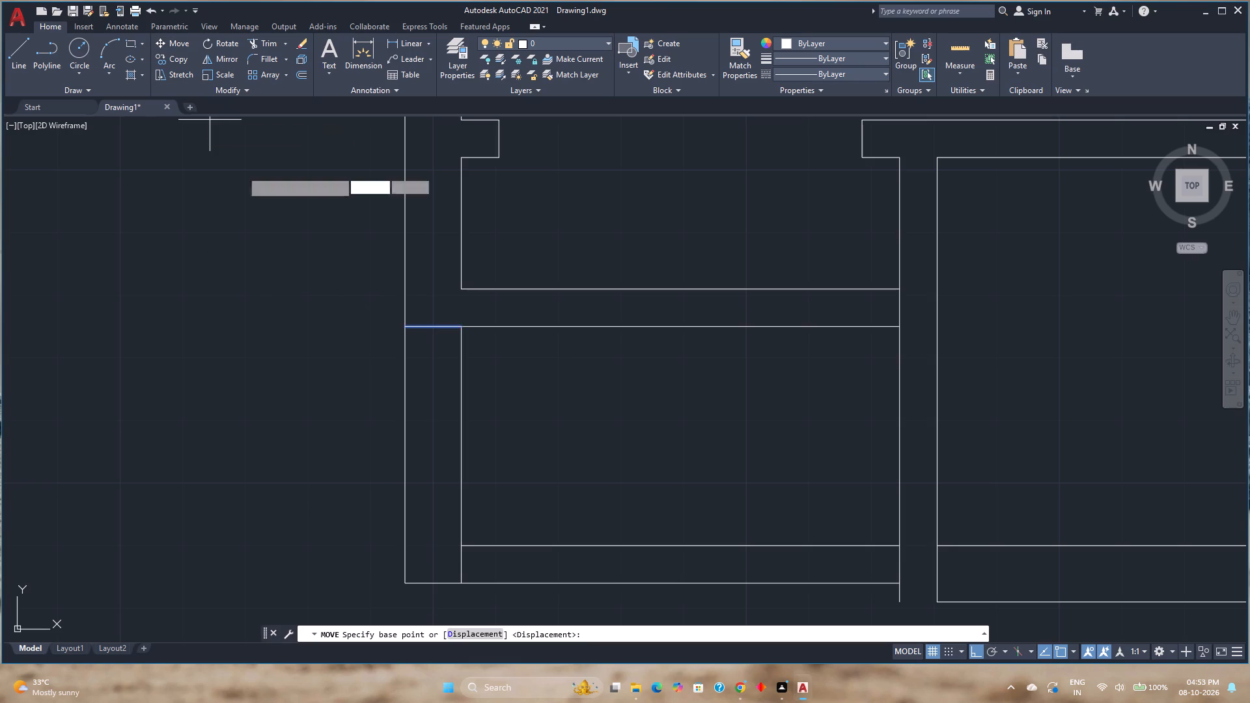
{"action": "left_click", "coordinate": [457, 331]}
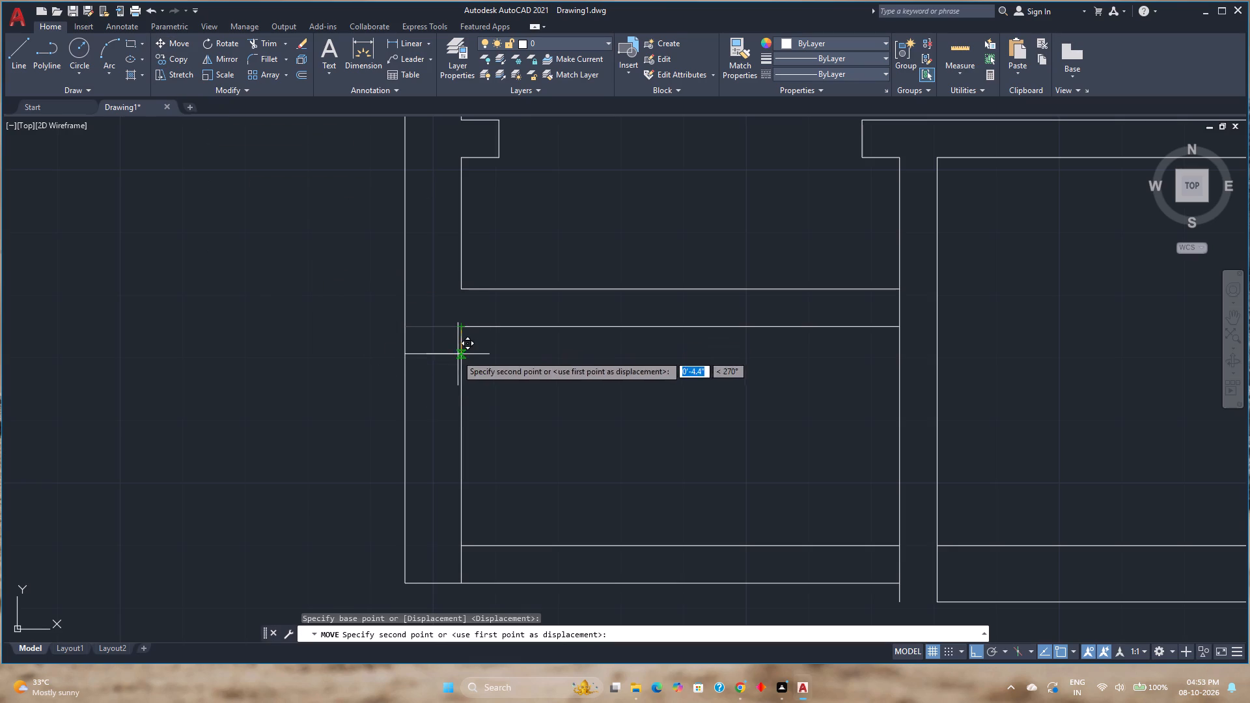
{"action": "key", "text": "3"}
{"action": "key", "text": "Return"}
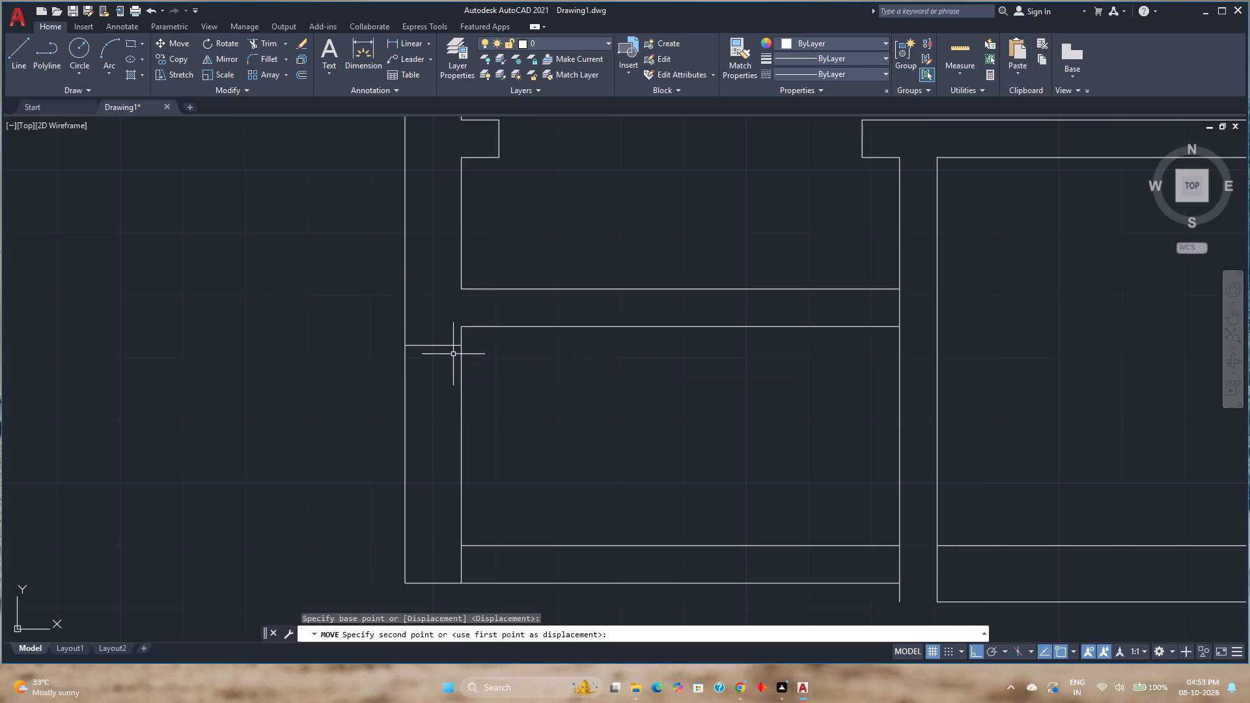
Draw a second horizontal line across the outer left wall from the lower small room's lower-left inner corner to the outer face.
{"action": "left_click", "coordinate": [3, 68]}
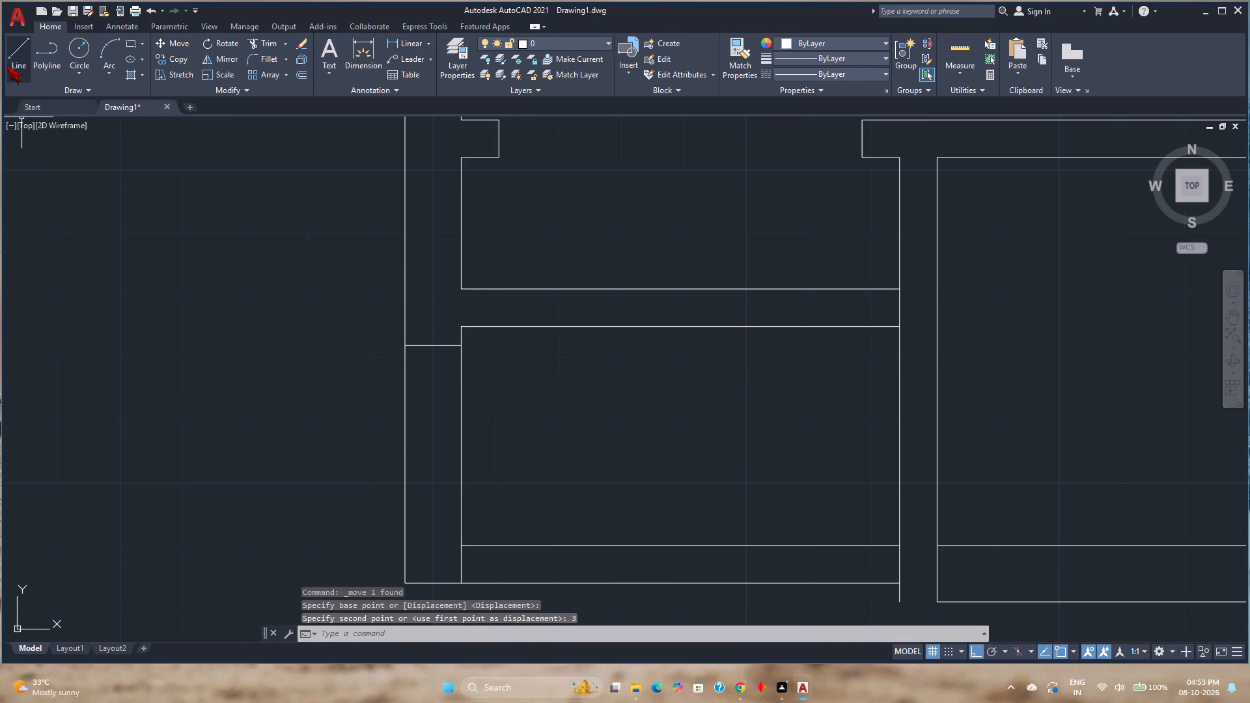
{"action": "left_click", "coordinate": [7, 66]}
{"action": "left_click", "coordinate": [462, 548]}
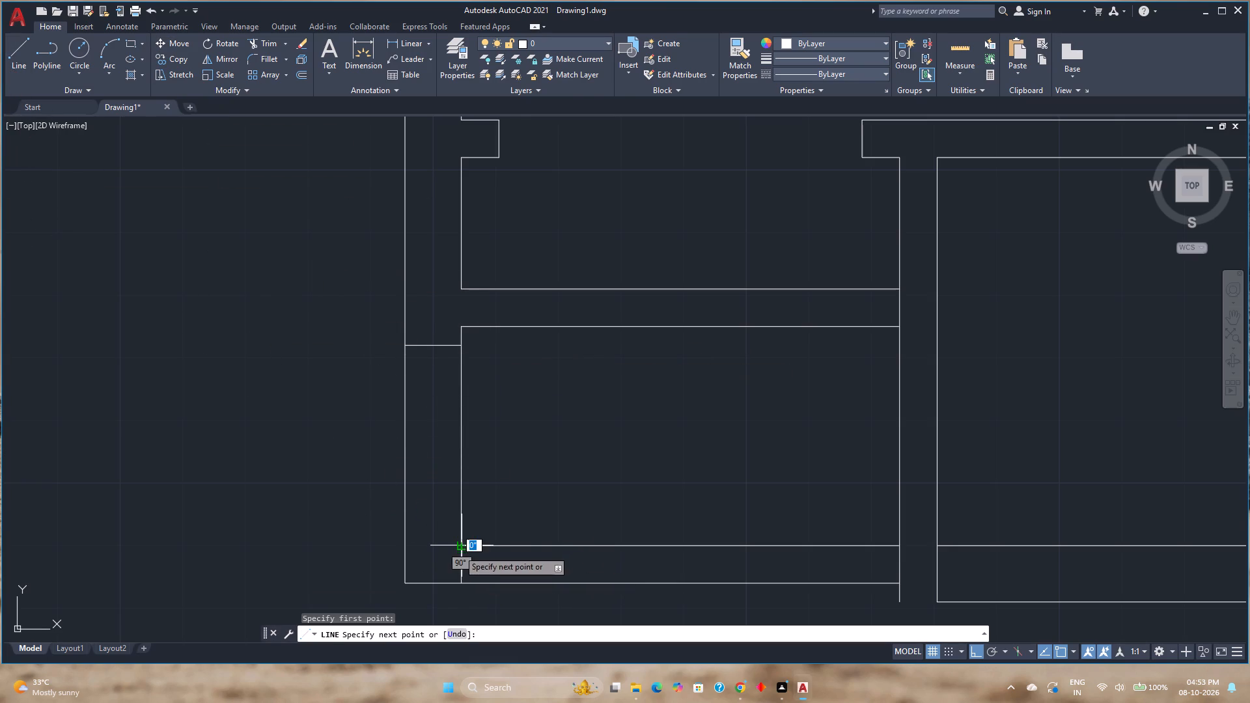
{"action": "left_click", "coordinate": [406, 547]}
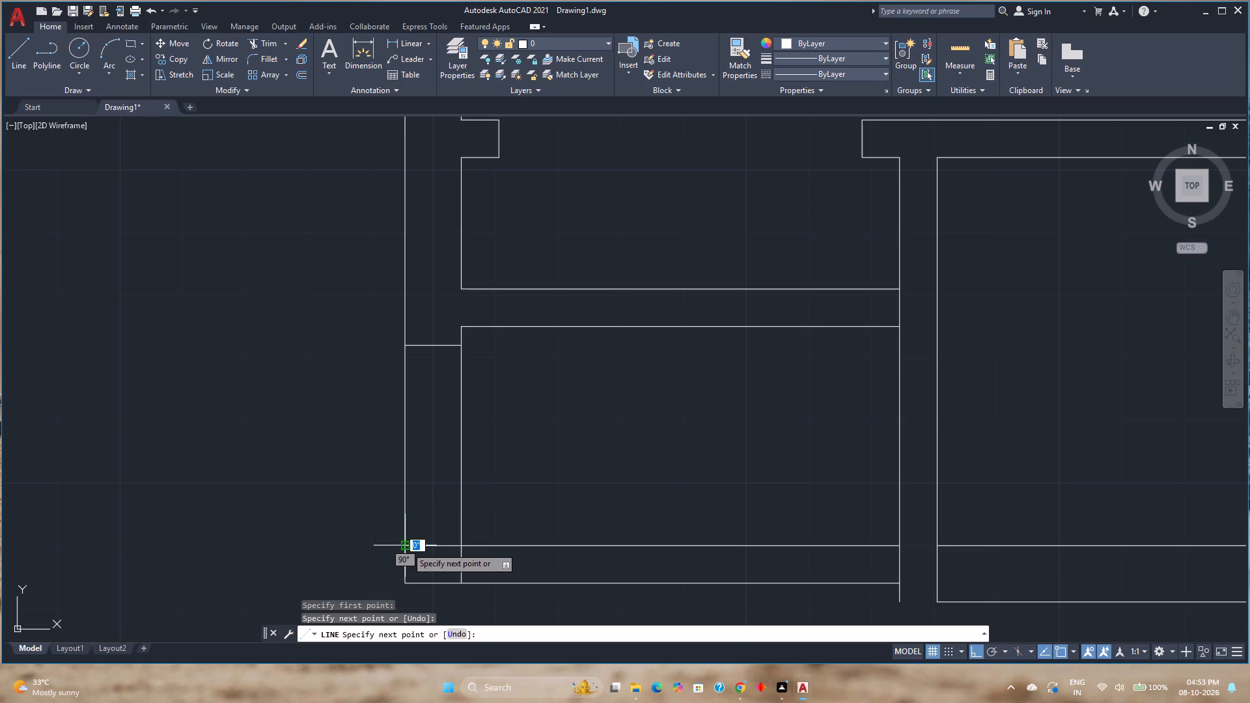
{"action": "key", "text": "Escape"}
Move the lower cross line in the outer left wall 3" up.
{"action": "left_click", "coordinate": [443, 547]}
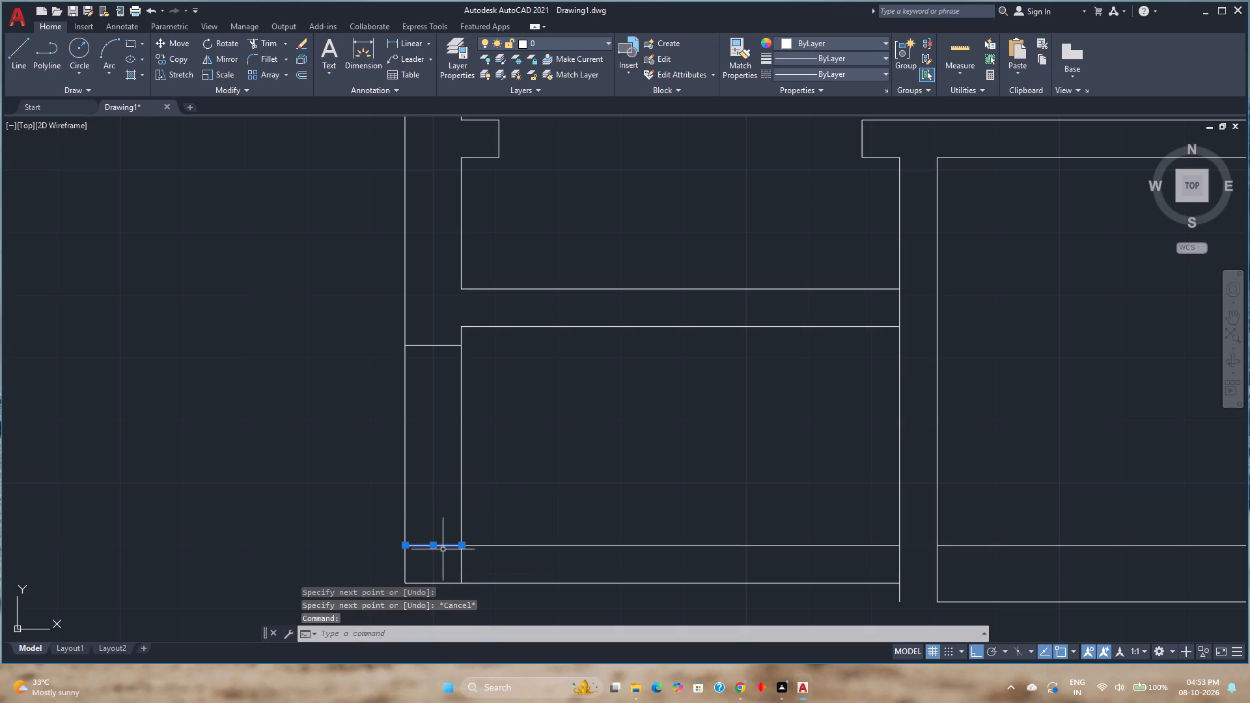
{"action": "key", "text": "m"}
{"action": "key", "text": "Return"}
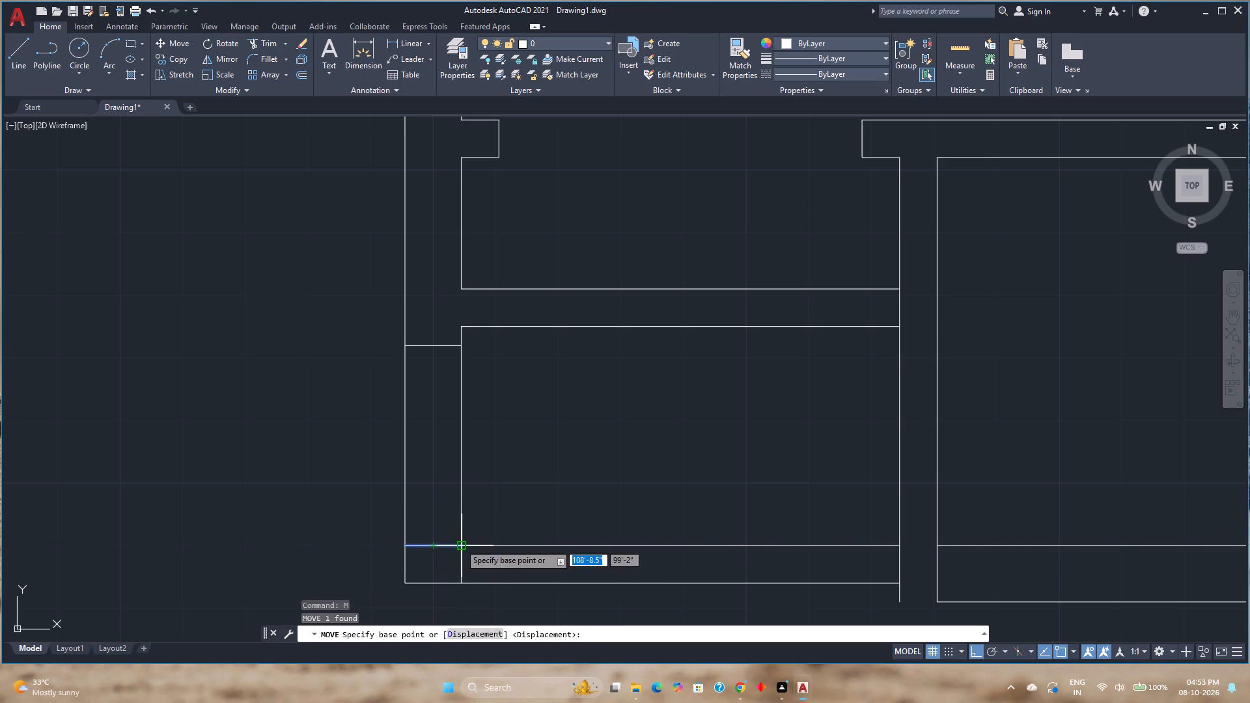
{"action": "left_click", "coordinate": [460, 544]}
{"action": "key", "text": "3"}
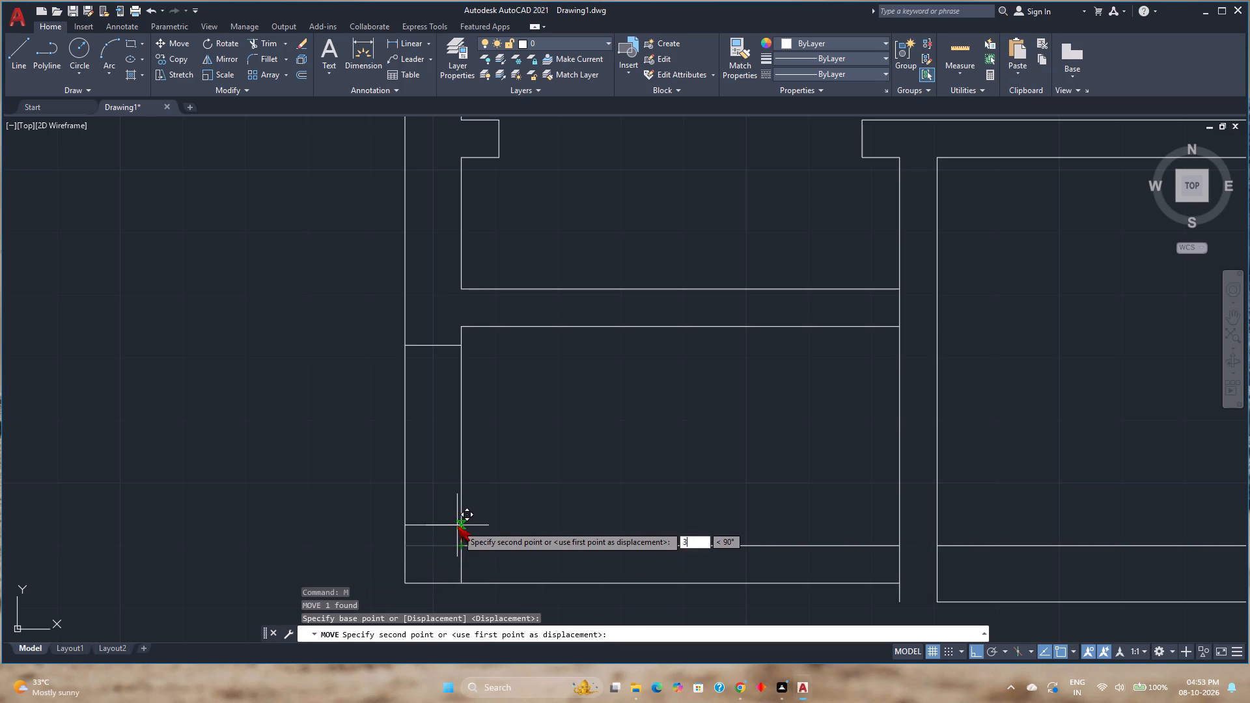
{"action": "key", "text": "Return"}
Trim the outer left wall's inner face line where it runs through the bottom wall at the corner.
{"action": "type", "text": "tr"}
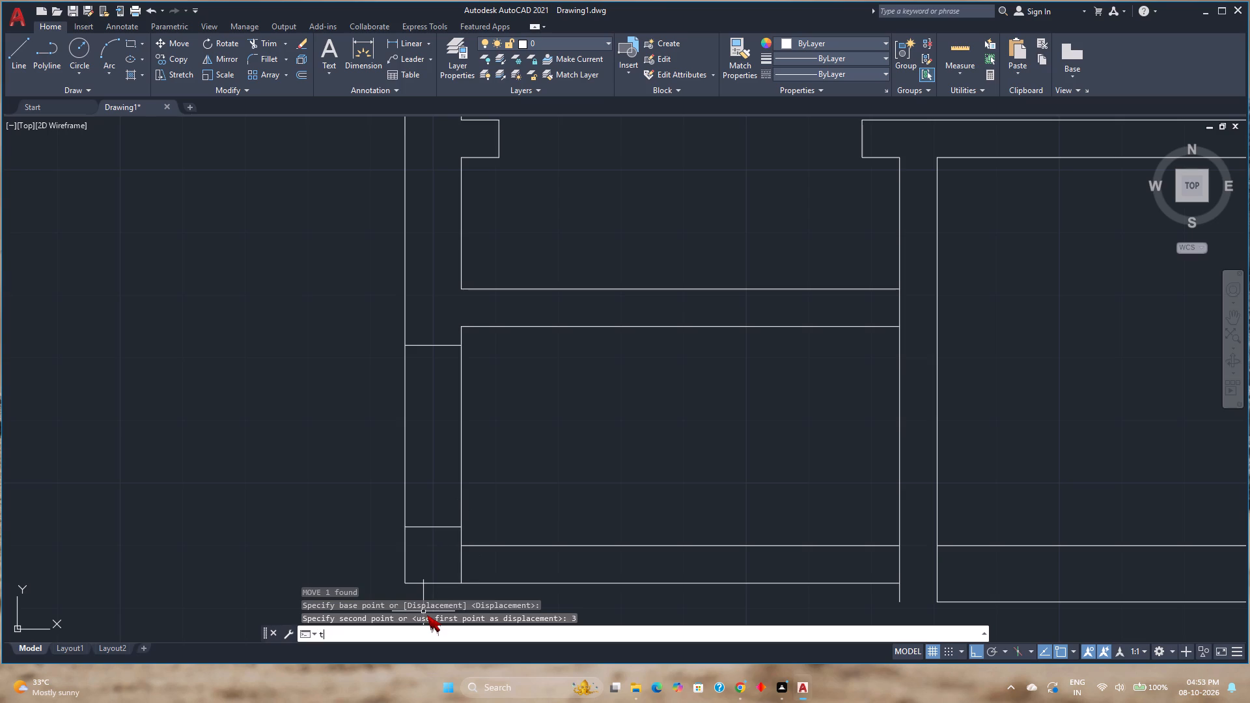
{"action": "key", "text": "Return"}
{"action": "left_click_drag", "start_coordinate": [513, 564], "coordinate": [489, 564]}
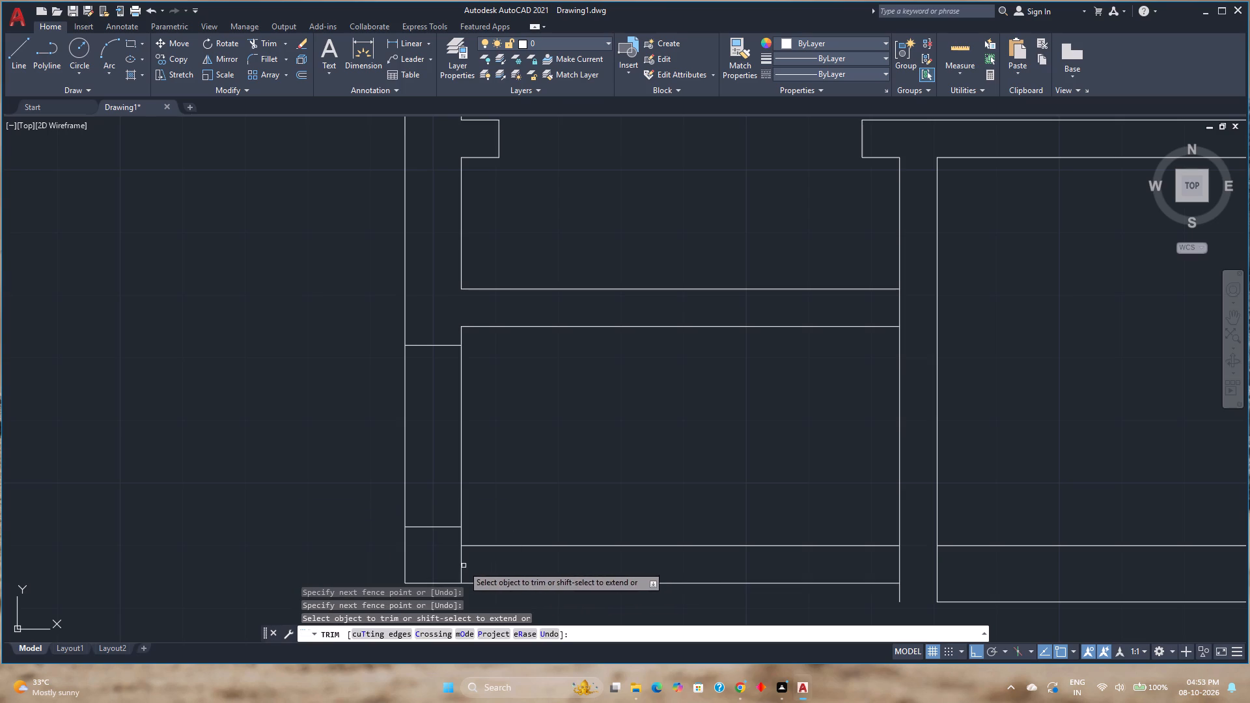
{"action": "left_click", "coordinate": [447, 564]}
{"action": "left_click", "coordinate": [493, 564]}
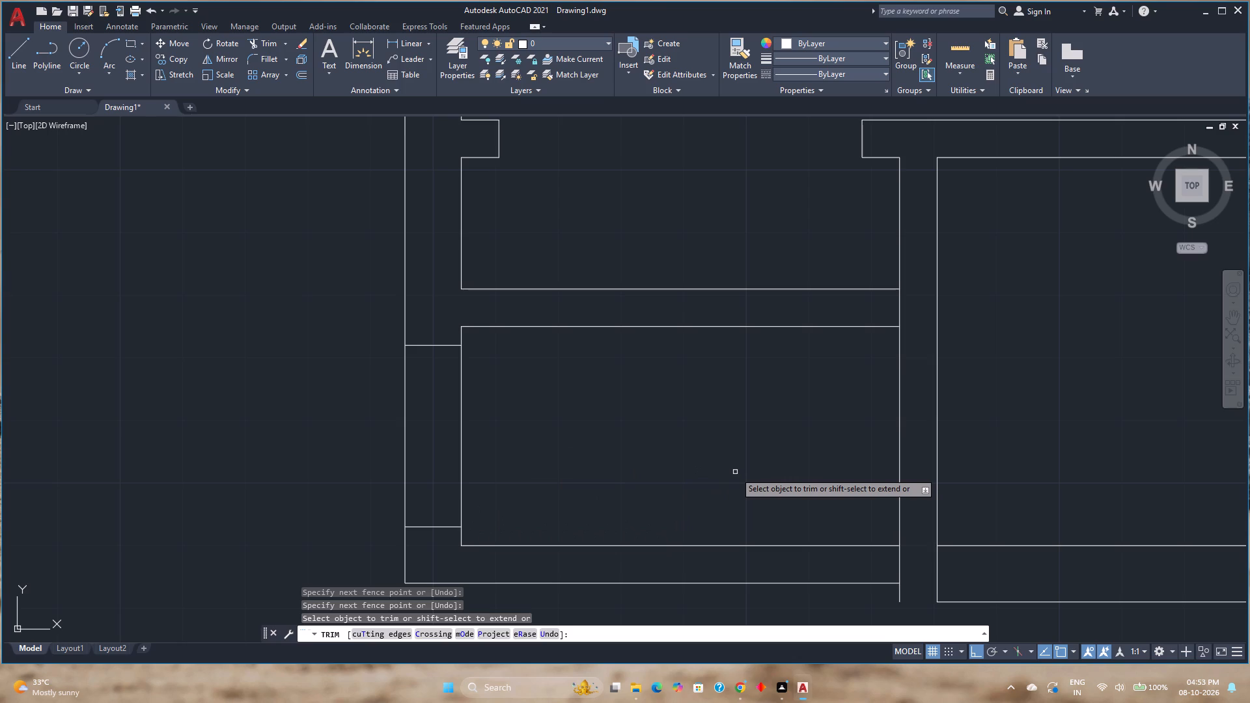
Trim both faces of the outer left wall between the two cross lines to open the lower small room's wall.
{"action": "scroll", "coordinate": [730, 442], "scroll_direction": "down", "scroll_amount": 1}
{"action": "middle_click_drag", "start_coordinate": [729, 441], "coordinate": [651, 454]}
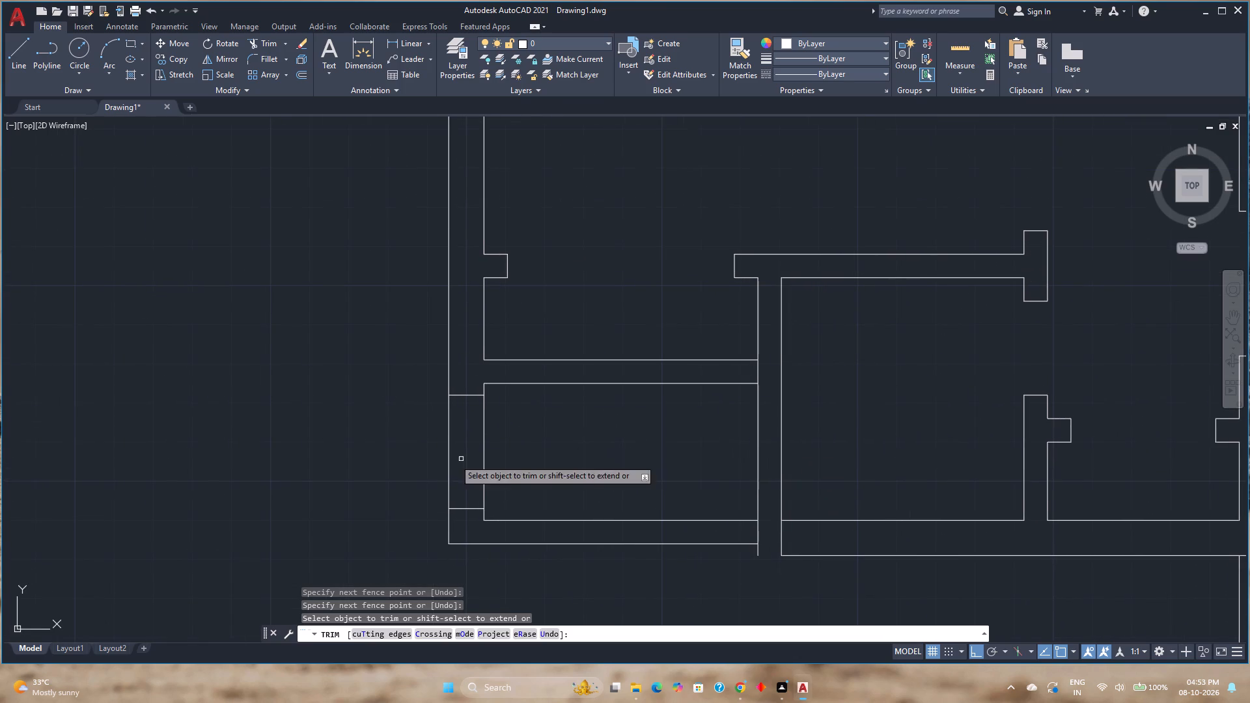
{"action": "left_click", "coordinate": [389, 453]}
{"action": "left_click", "coordinate": [542, 449]}
{"action": "scroll", "coordinate": [540, 447], "scroll_direction": "down", "scroll_amount": 1}
{"action": "middle_click_drag", "start_coordinate": [540, 447], "coordinate": [514, 460]}
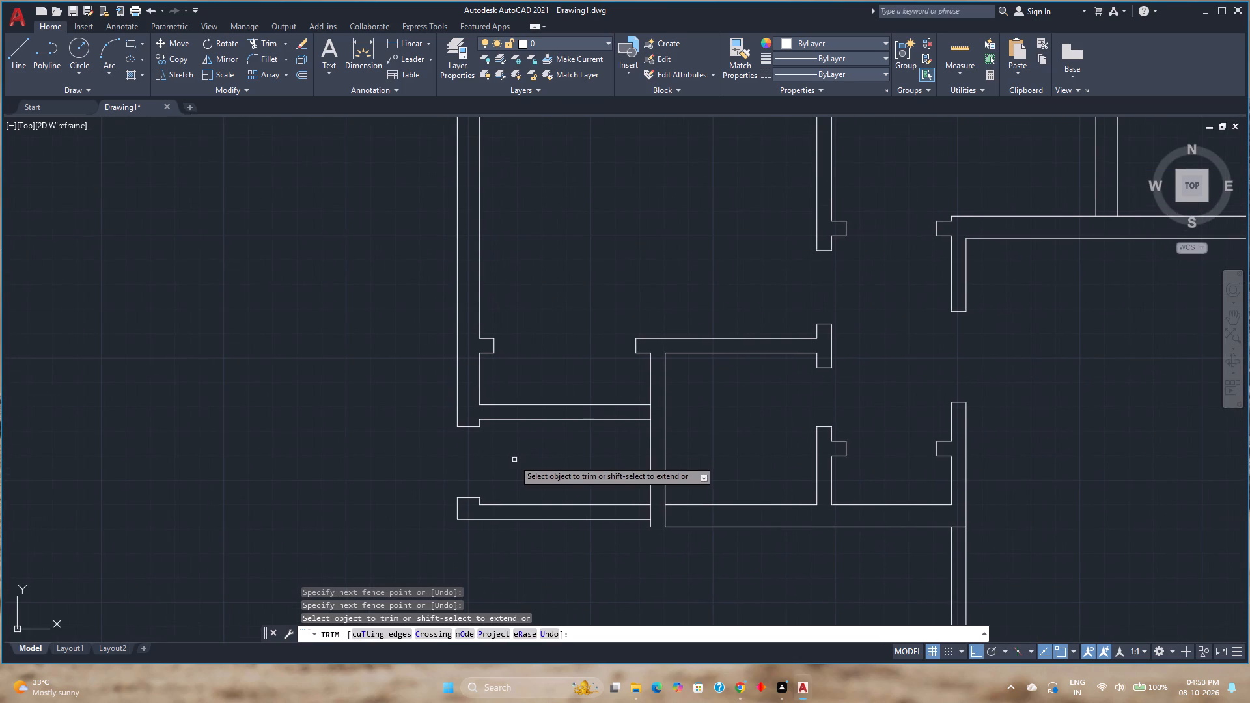
Start an offset for the outer left wall with the distance set to 6'8".
{"action": "scroll", "coordinate": [513, 460], "scroll_direction": "down", "scroll_amount": 1}
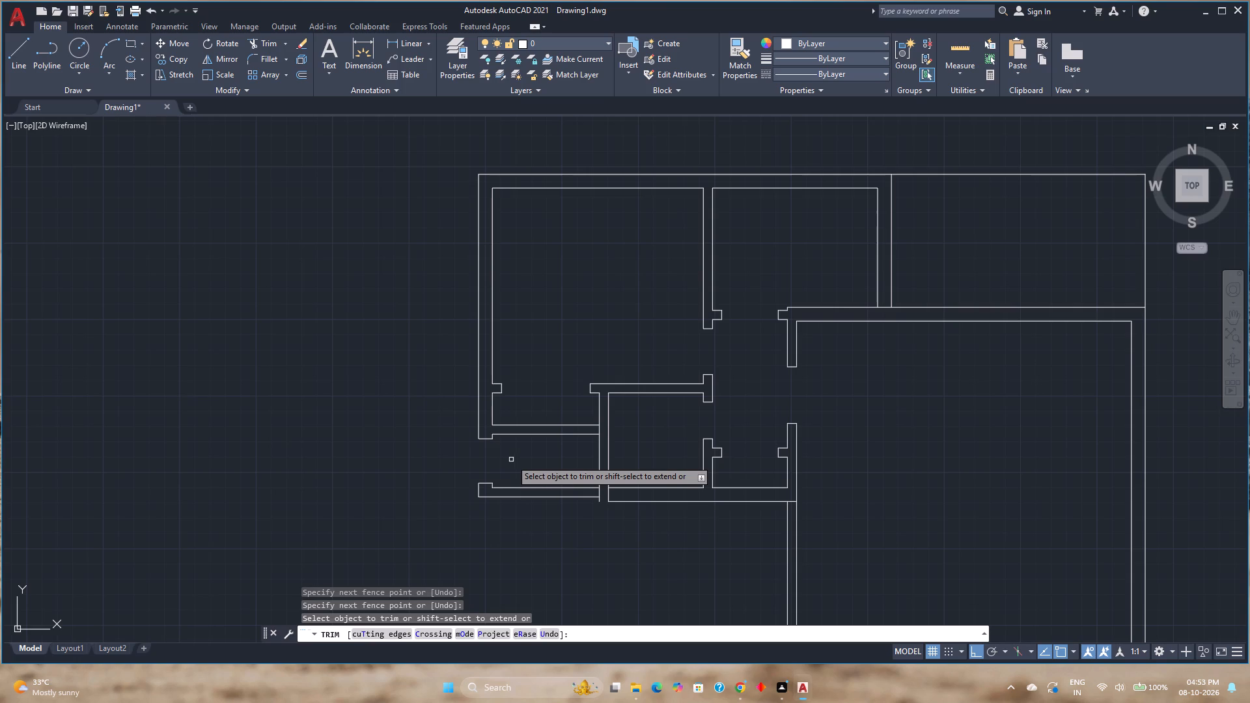
{"action": "scroll", "coordinate": [508, 438], "scroll_direction": "down", "scroll_amount": 2}
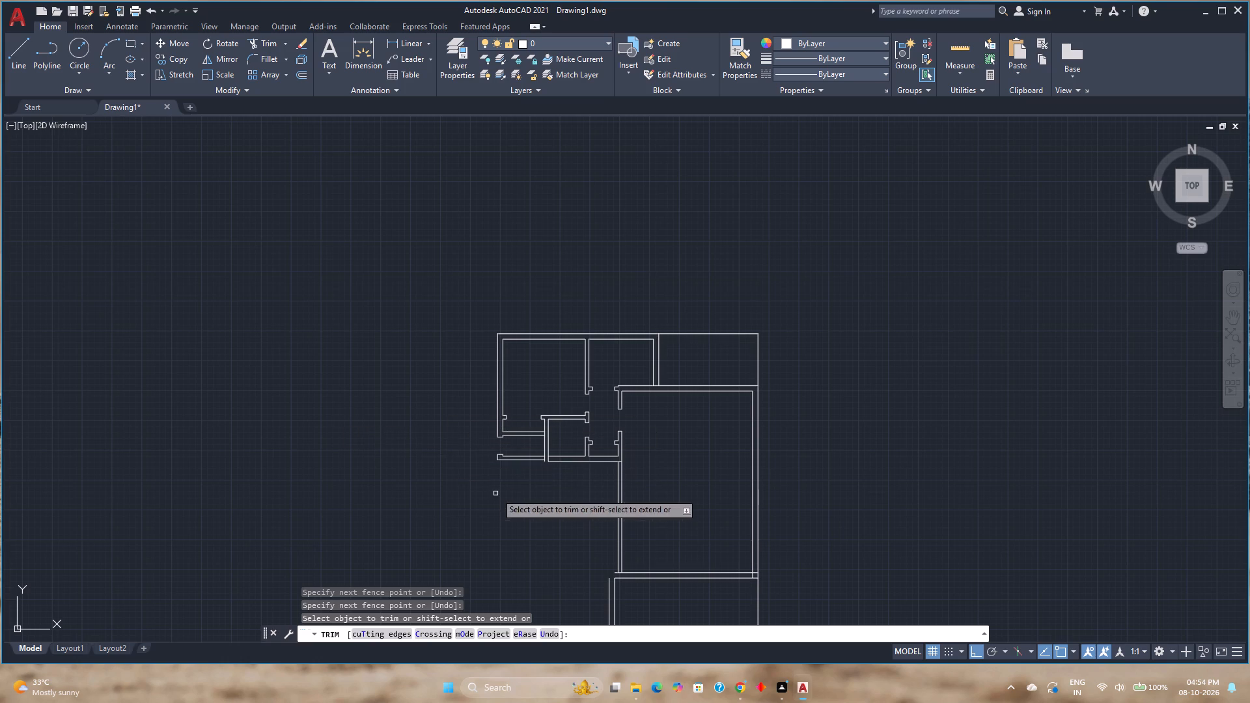
{"action": "scroll", "coordinate": [495, 461], "scroll_direction": "up", "scroll_amount": 4}
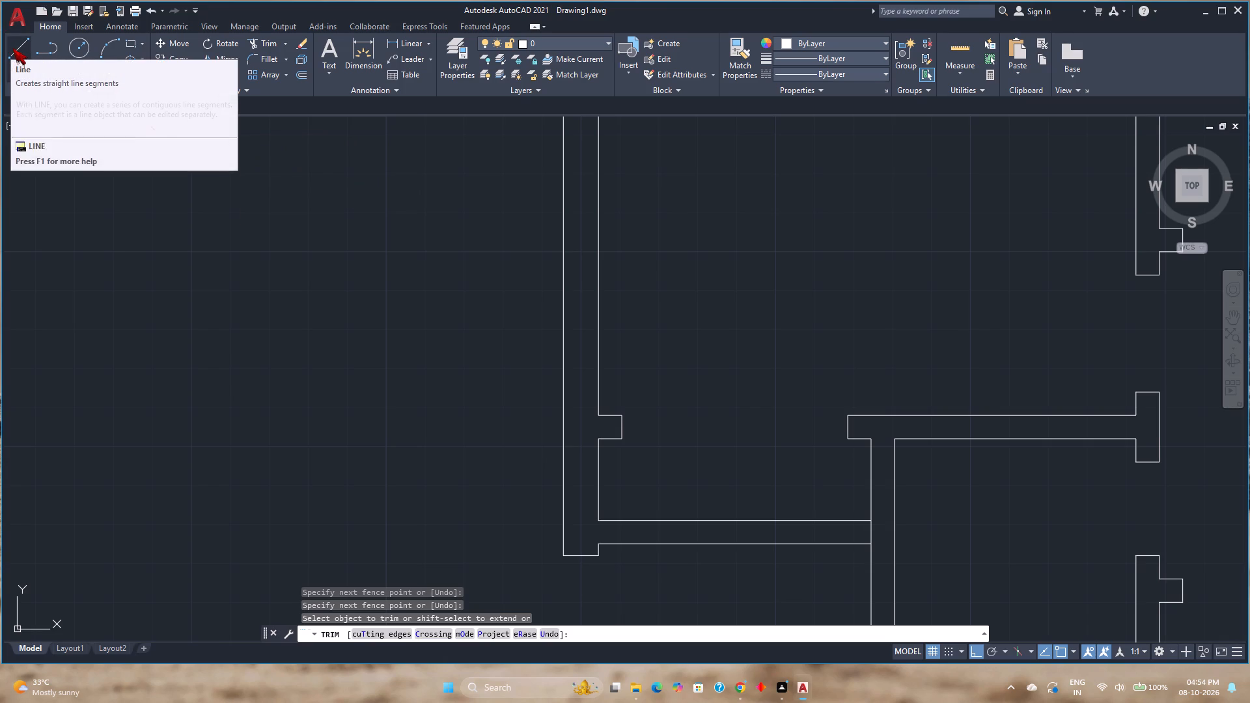
{"action": "left_click", "coordinate": [304, 72]}
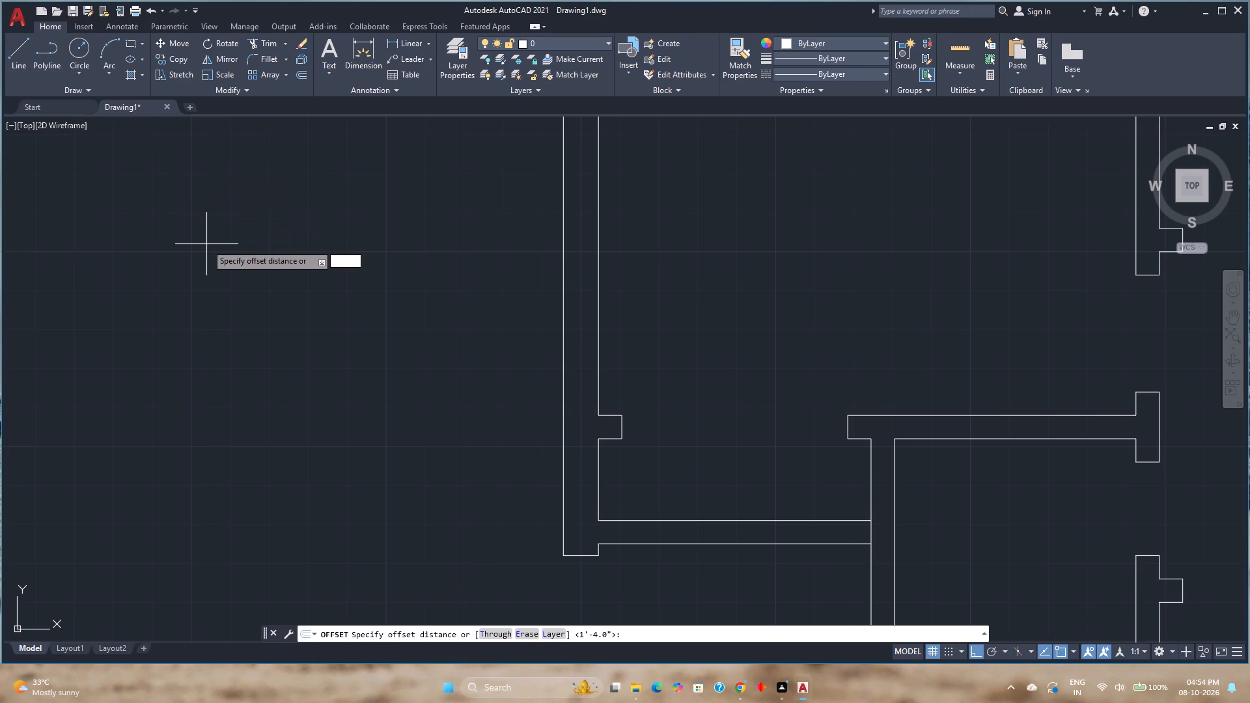
{"action": "key", "text": "6"}
{"action": "type", "text": "'8'"}
{"action": "key", "text": "Return"}
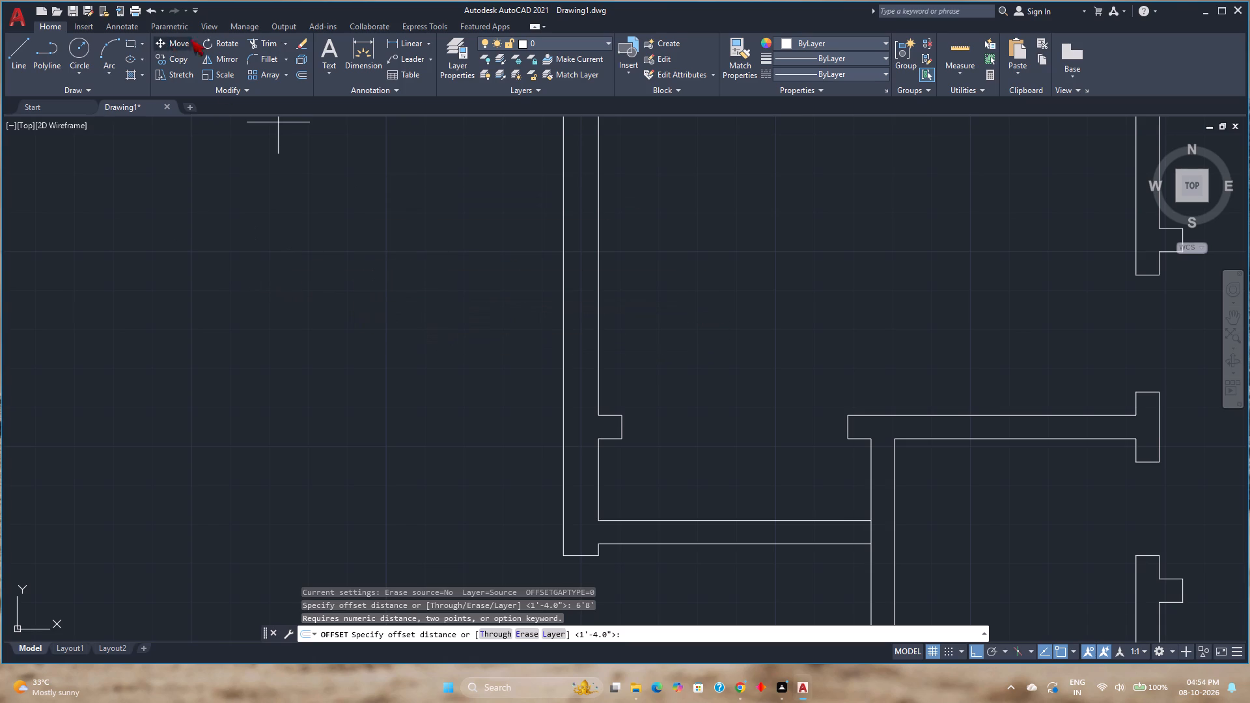
{"action": "left_click", "coordinate": [303, 73]}
{"action": "type", "text": "6'8\""}
{"action": "key", "text": "Return"}
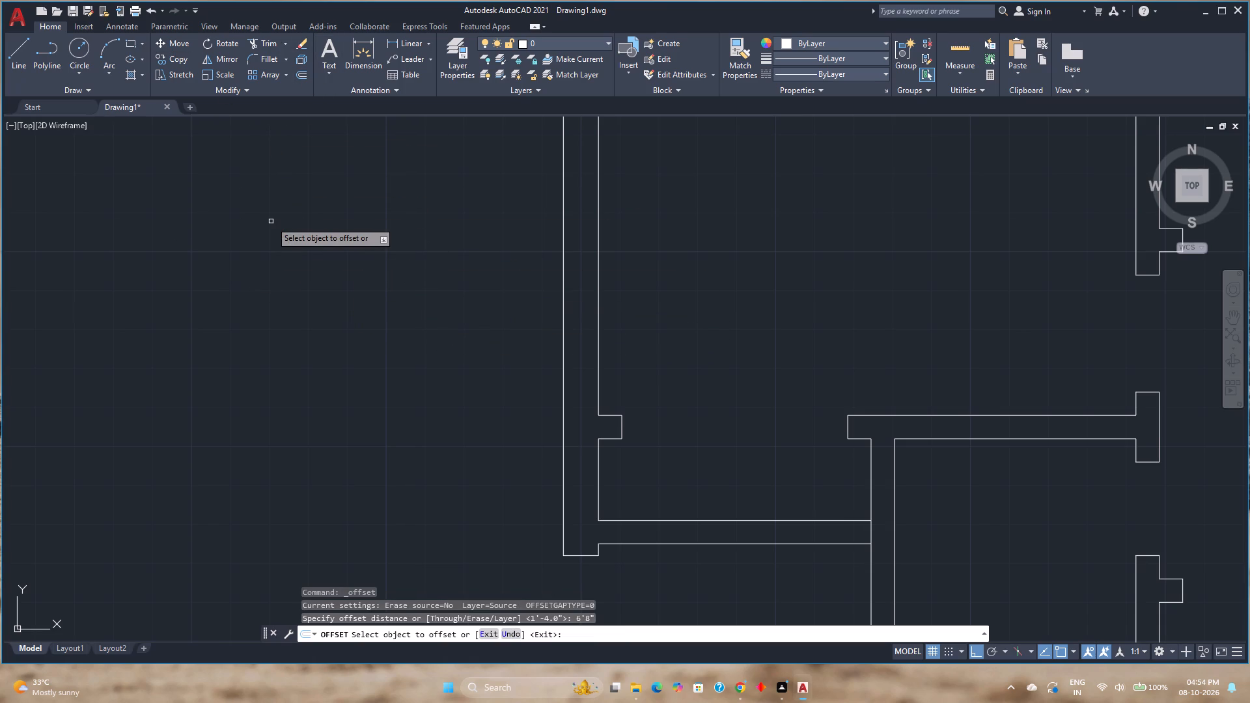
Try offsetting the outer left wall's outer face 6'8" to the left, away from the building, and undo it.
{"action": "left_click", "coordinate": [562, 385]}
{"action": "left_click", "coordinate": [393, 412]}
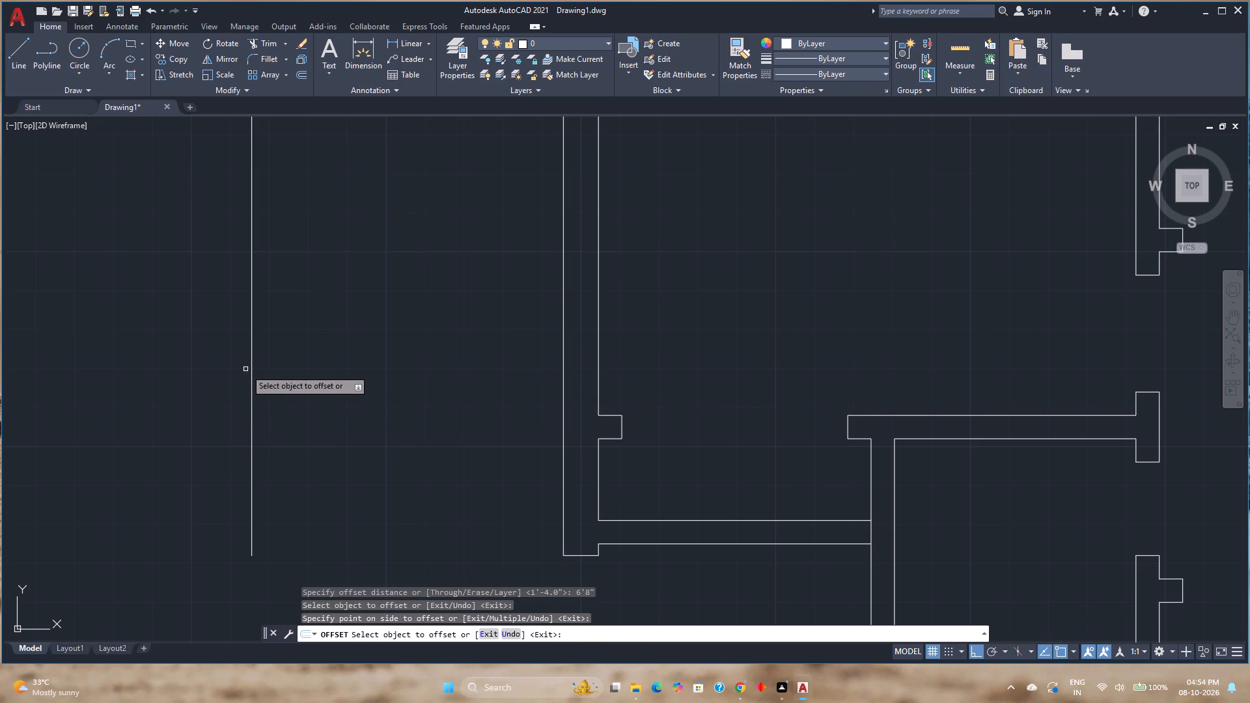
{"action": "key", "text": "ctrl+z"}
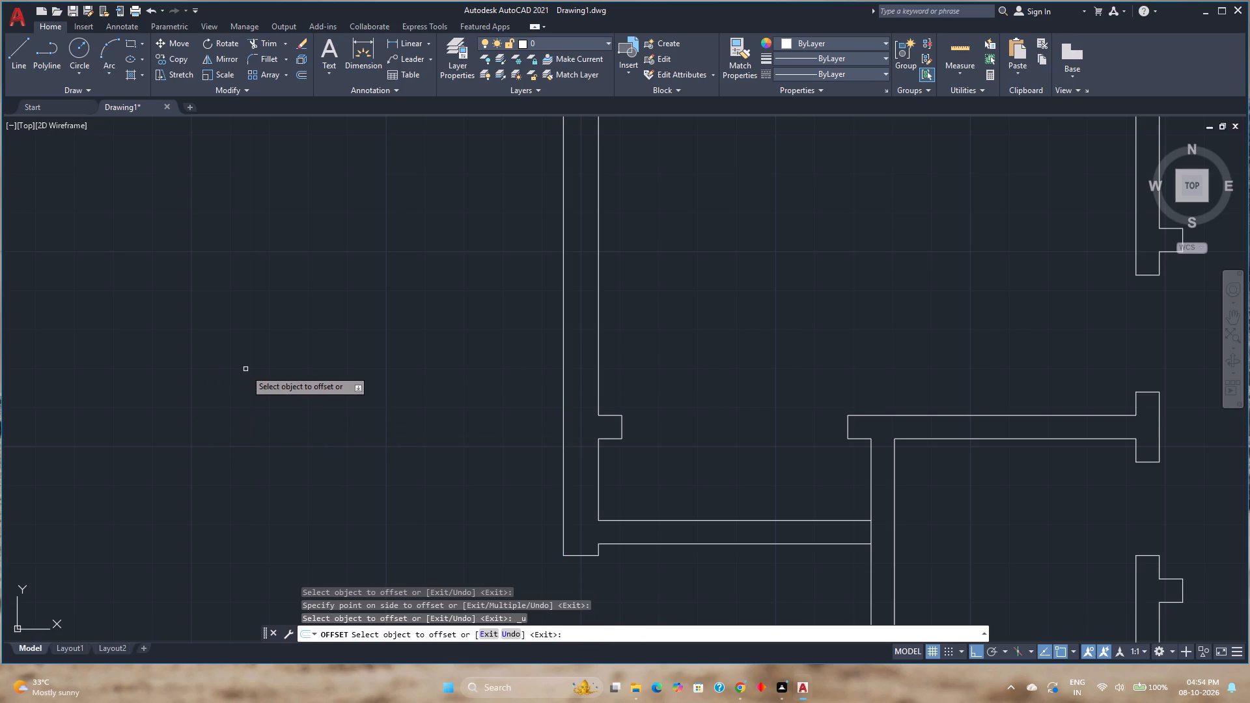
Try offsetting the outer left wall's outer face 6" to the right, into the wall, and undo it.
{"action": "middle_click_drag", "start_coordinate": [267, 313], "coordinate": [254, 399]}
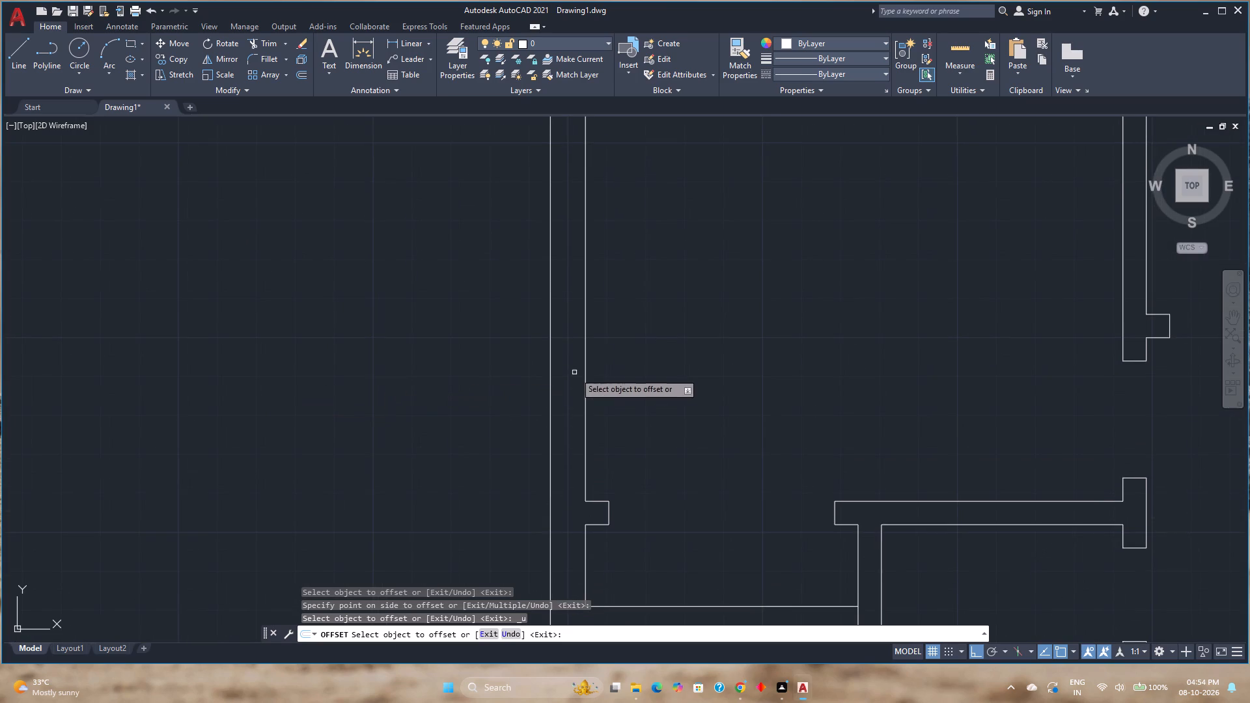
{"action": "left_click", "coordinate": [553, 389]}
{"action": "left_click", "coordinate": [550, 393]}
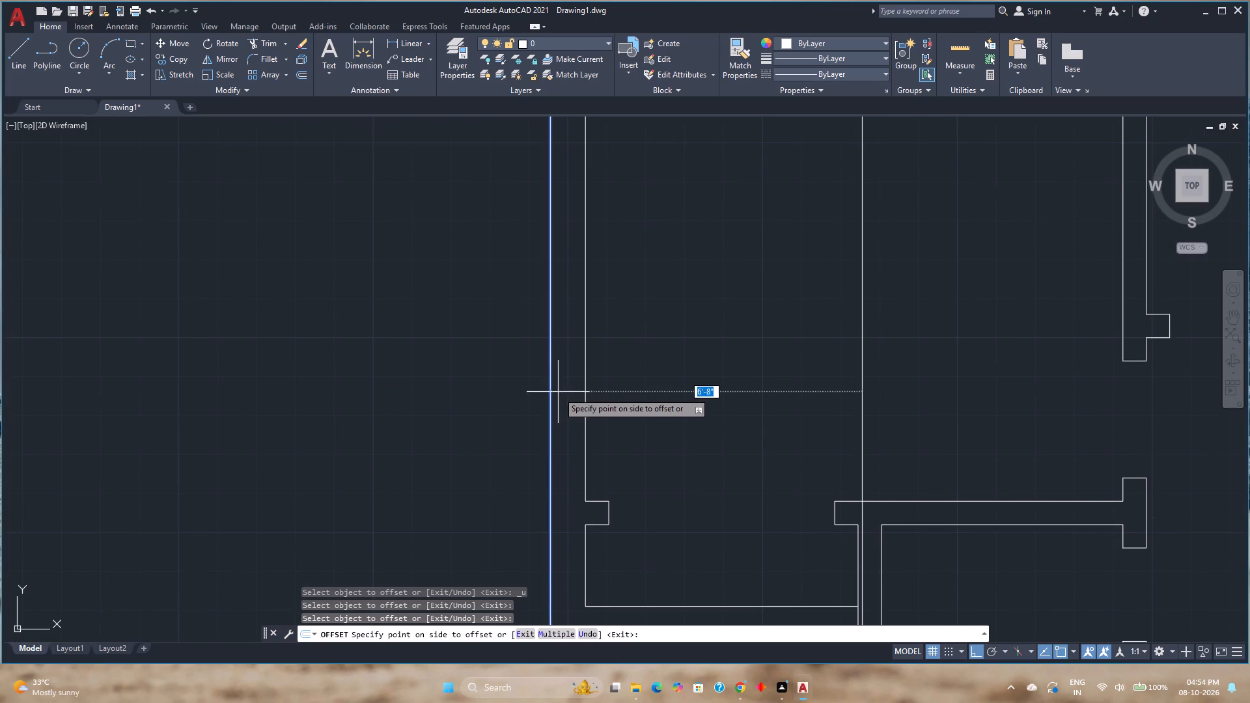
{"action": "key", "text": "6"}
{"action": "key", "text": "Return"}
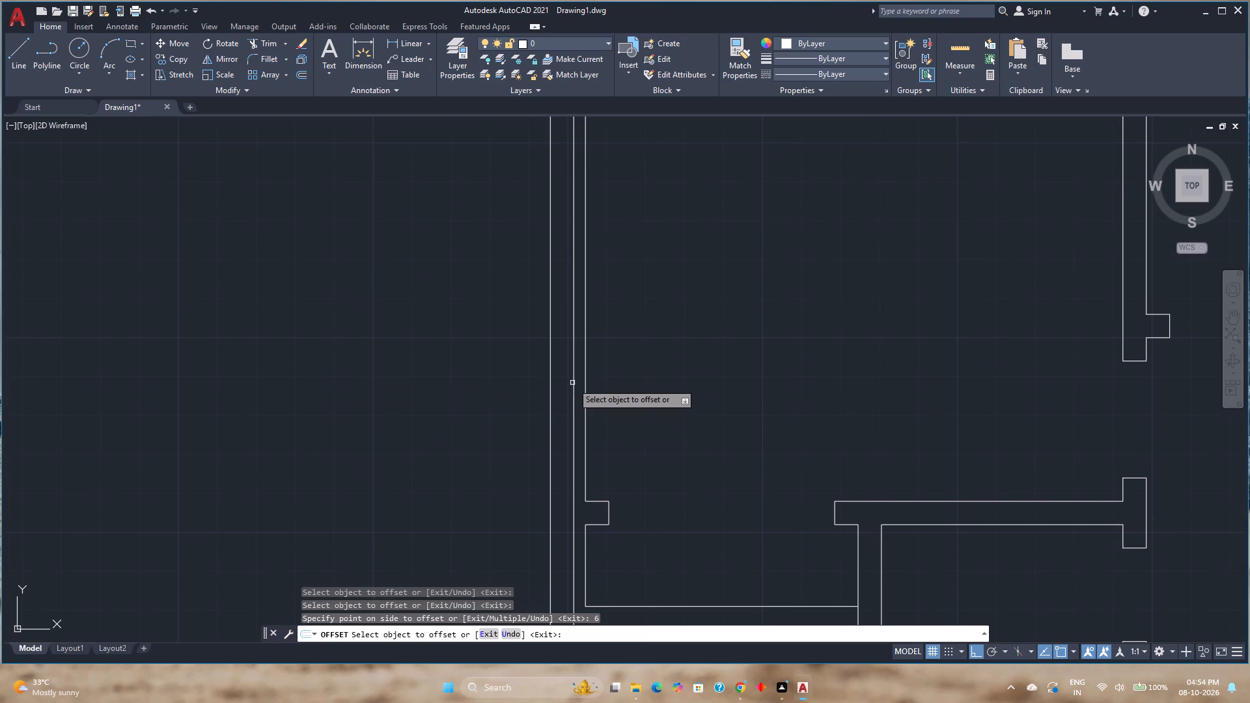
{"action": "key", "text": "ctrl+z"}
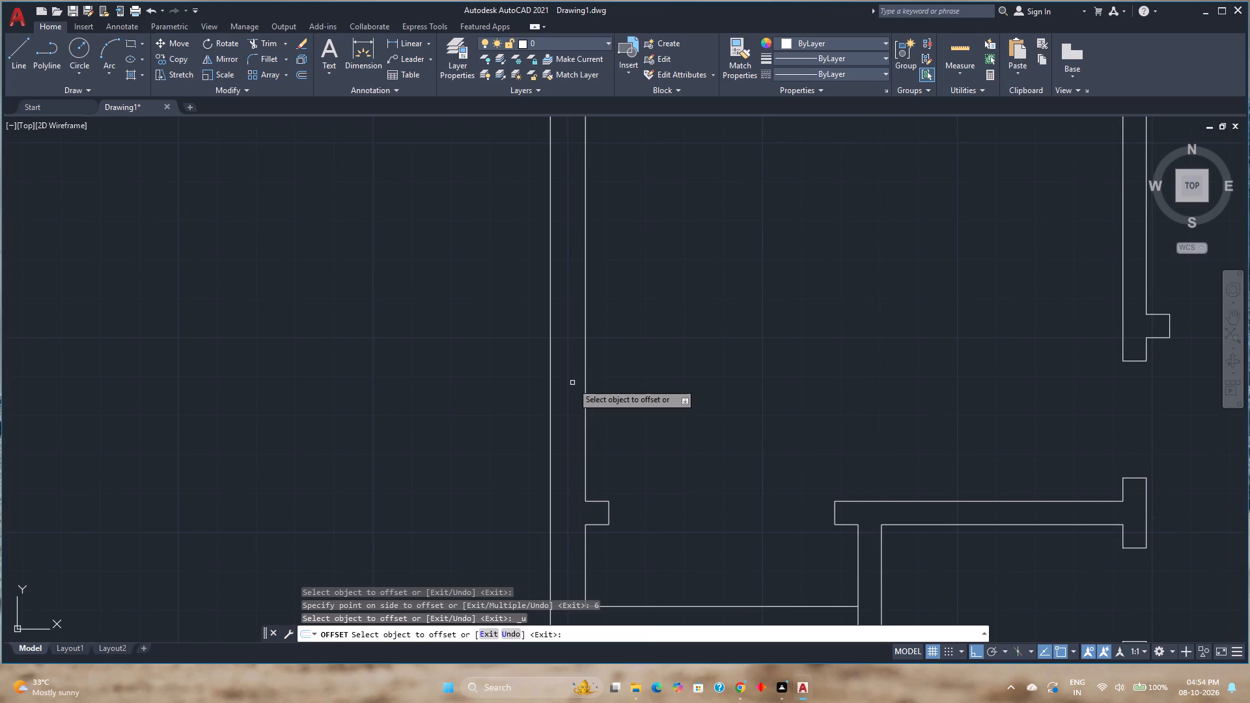
Offset the outer left wall's outer face 3" to the right, inside the wall thickness.
{"action": "left_click", "coordinate": [549, 420]}
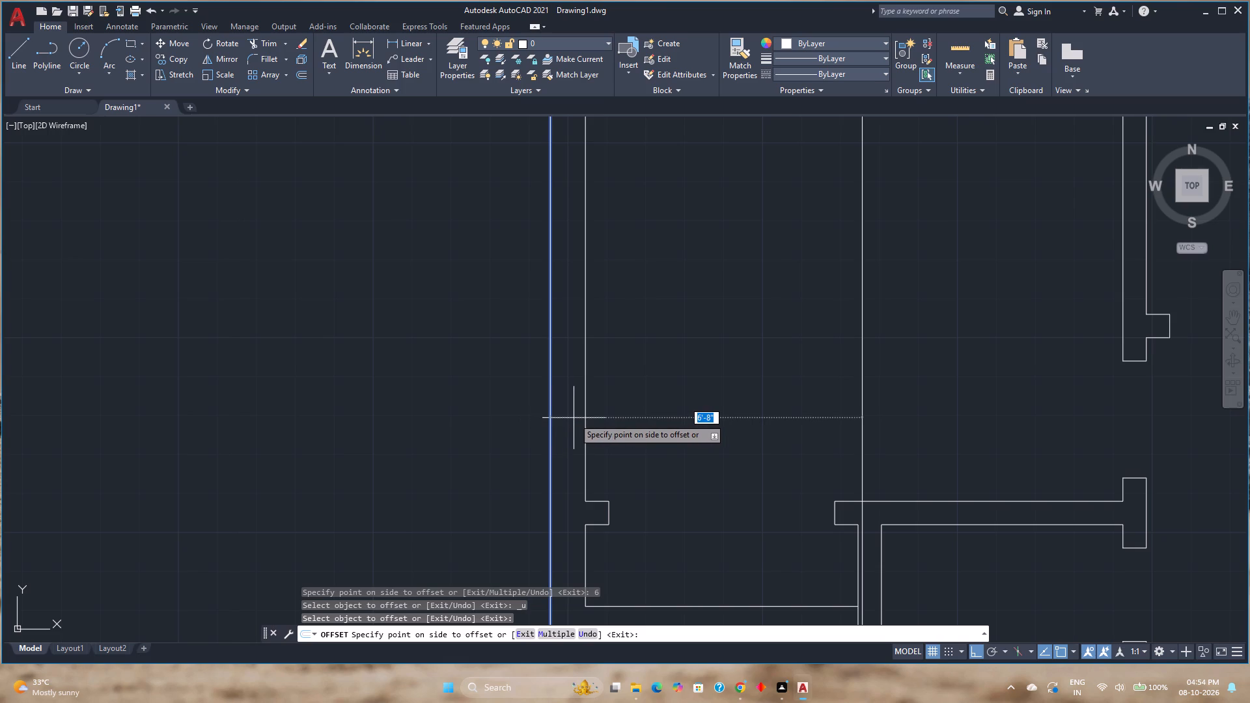
{"action": "key", "text": "3"}
{"action": "key", "text": "Return"}
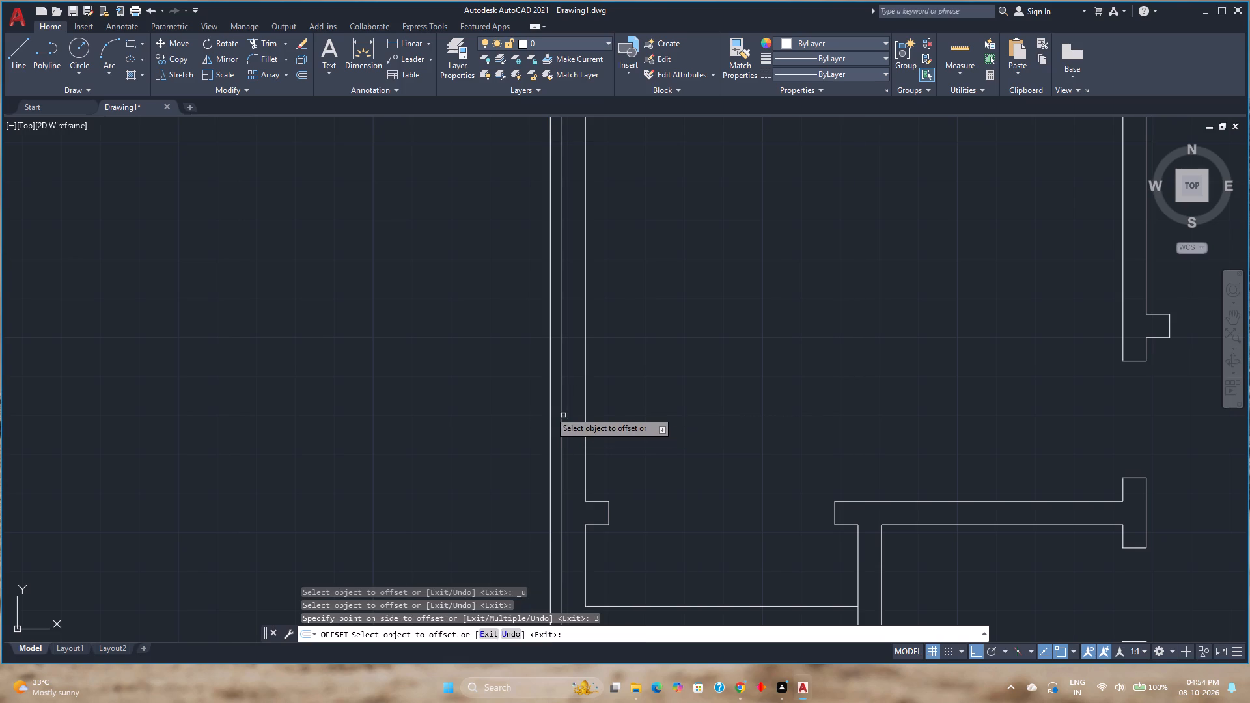
Offset the line inside the outer left wall 6'8" to the left, away from the building, and end the offset.
{"action": "left_click", "coordinate": [563, 412]}
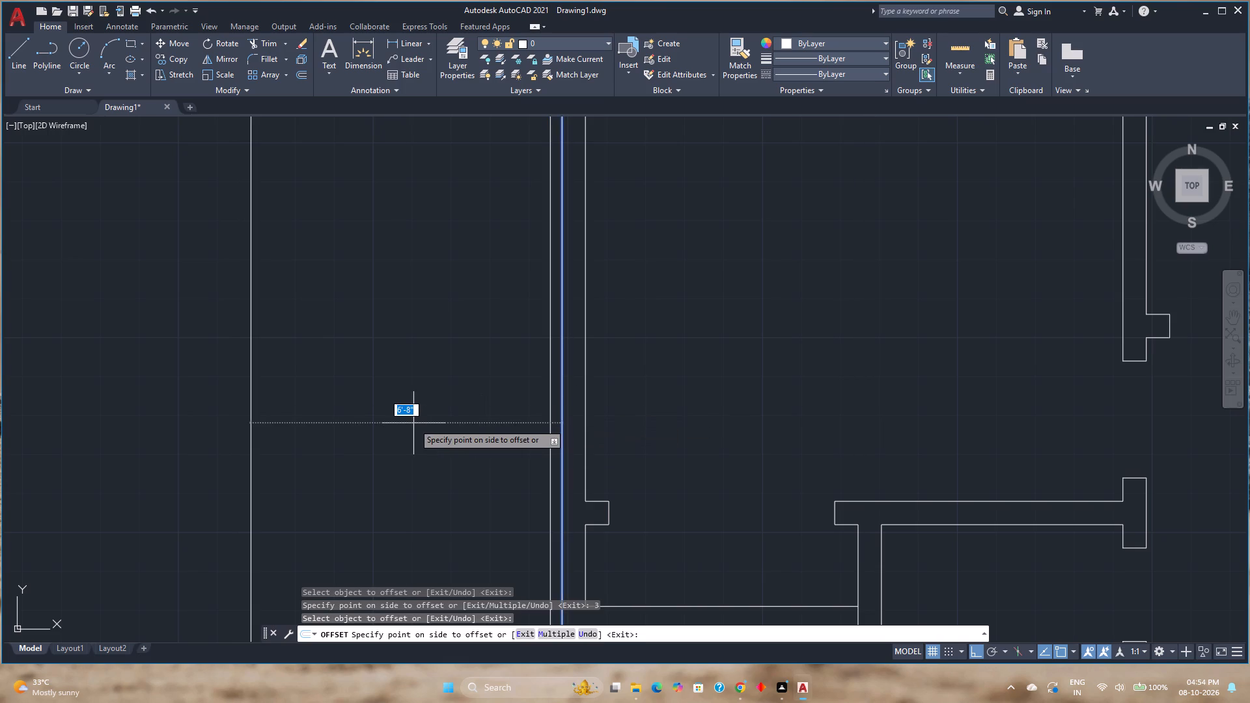
{"action": "left_click", "coordinate": [413, 423]}
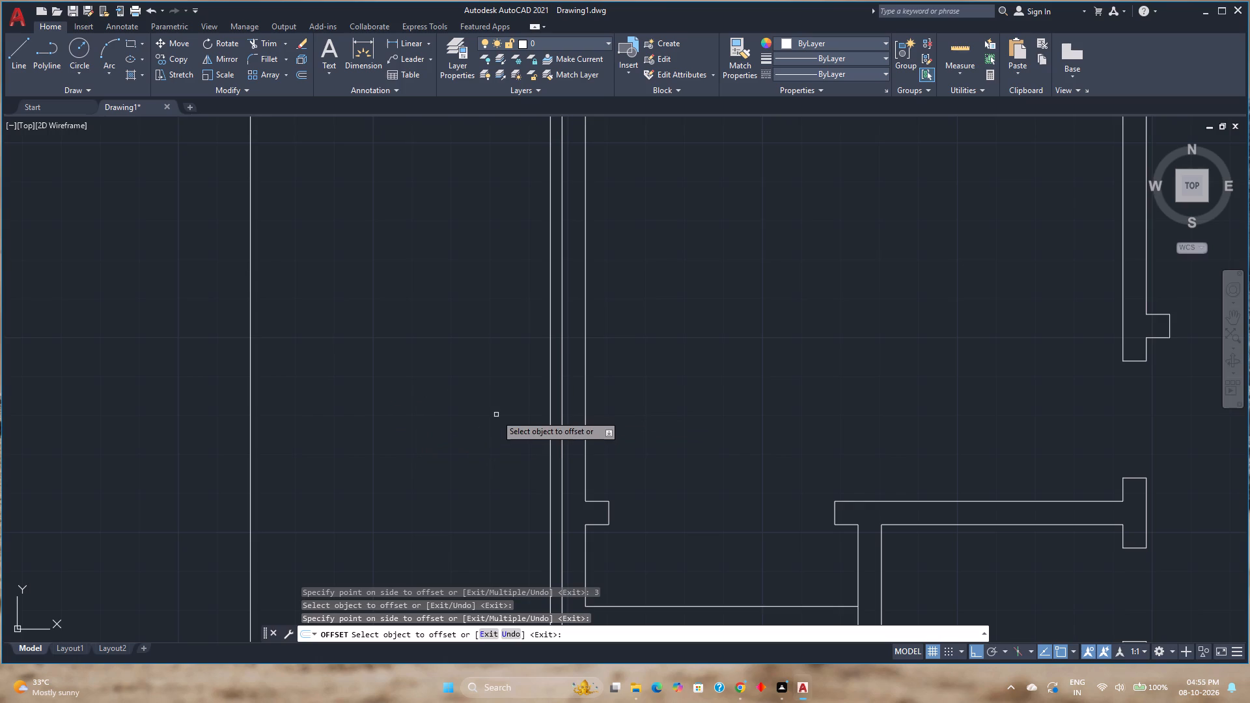
{"action": "middle_click_drag", "start_coordinate": [496, 413], "coordinate": [503, 447]}
{"action": "scroll", "coordinate": [497, 436], "scroll_direction": "down", "scroll_amount": 1}
{"action": "middle_click_drag", "start_coordinate": [497, 521], "coordinate": [497, 441]}
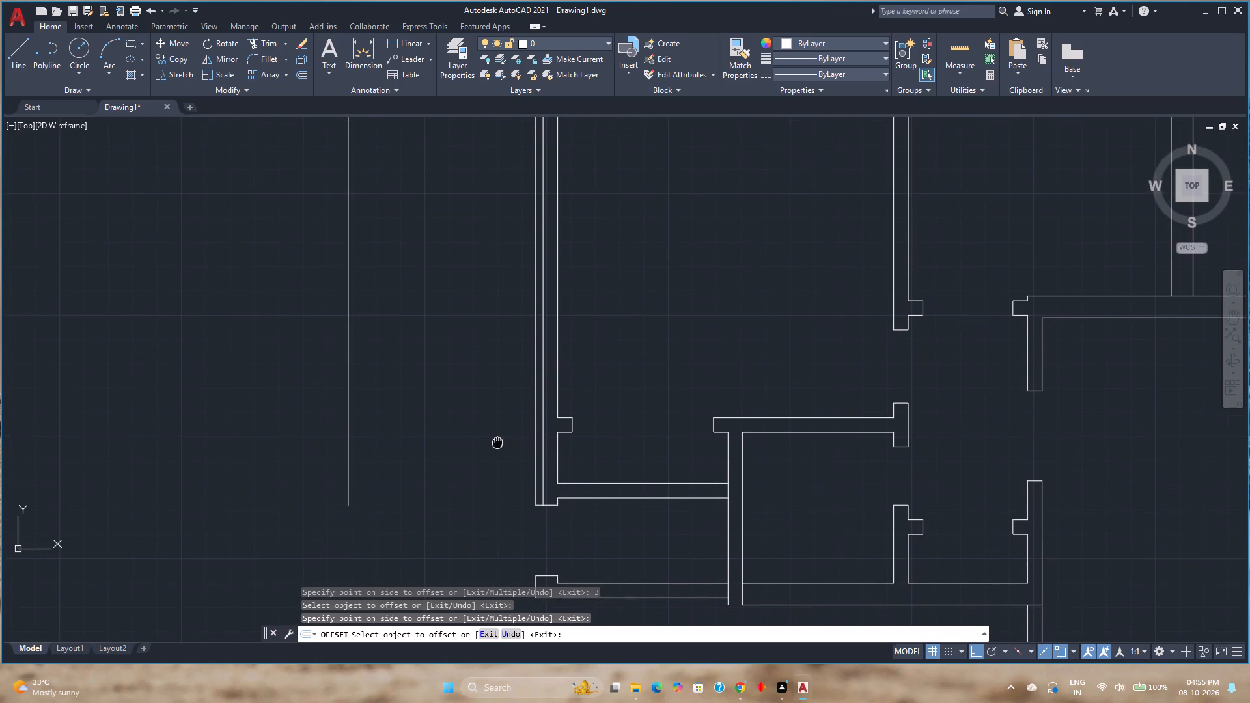
{"action": "middle_click_drag", "start_coordinate": [497, 441], "coordinate": [498, 440]}
{"action": "scroll", "coordinate": [521, 521], "scroll_direction": "up", "scroll_amount": 2}
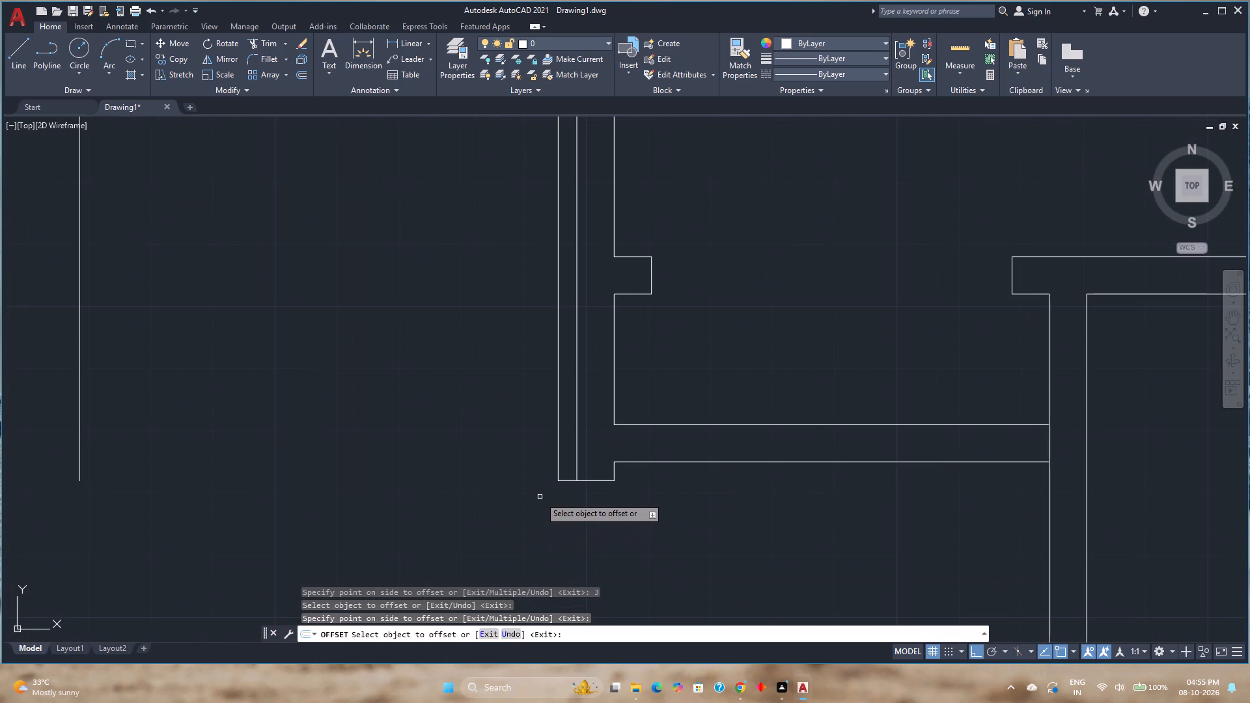
{"action": "key", "text": "Escape"}
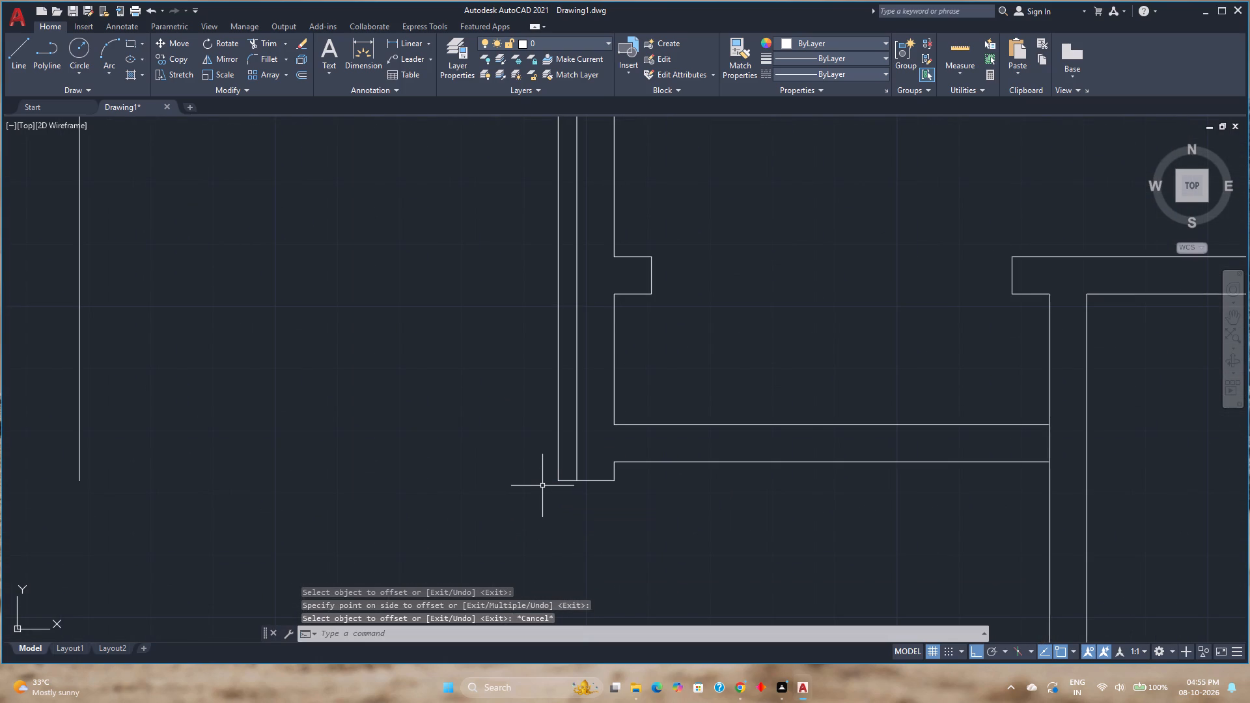
Draw a horizontal line from midway between the opening's jamb and the room's lower inner corner, across to the far-left vertical line.
{"action": "scroll", "coordinate": [702, 350], "scroll_direction": "up", "scroll_amount": 1}
{"action": "middle_click_drag", "start_coordinate": [699, 351], "coordinate": [700, 353]}
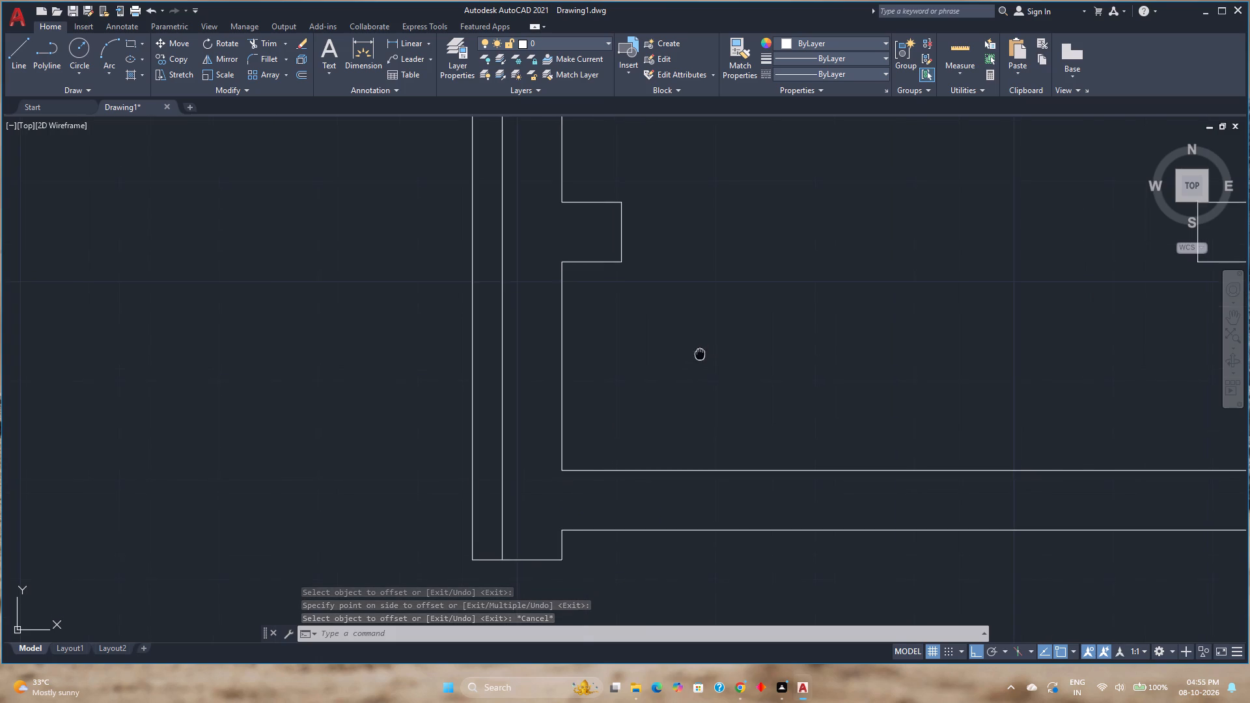
{"action": "middle_click_drag", "start_coordinate": [700, 353], "coordinate": [741, 349]}
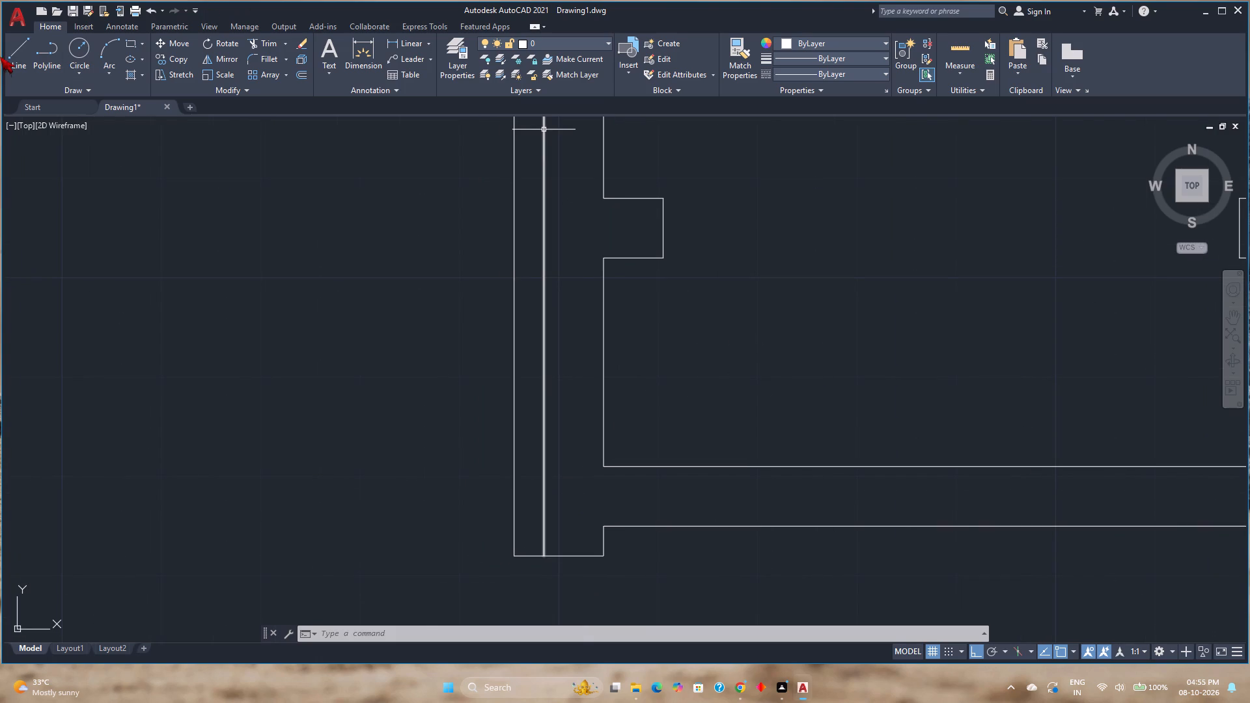
{"action": "left_click", "coordinate": [17, 49]}
{"action": "key", "text": "m"}
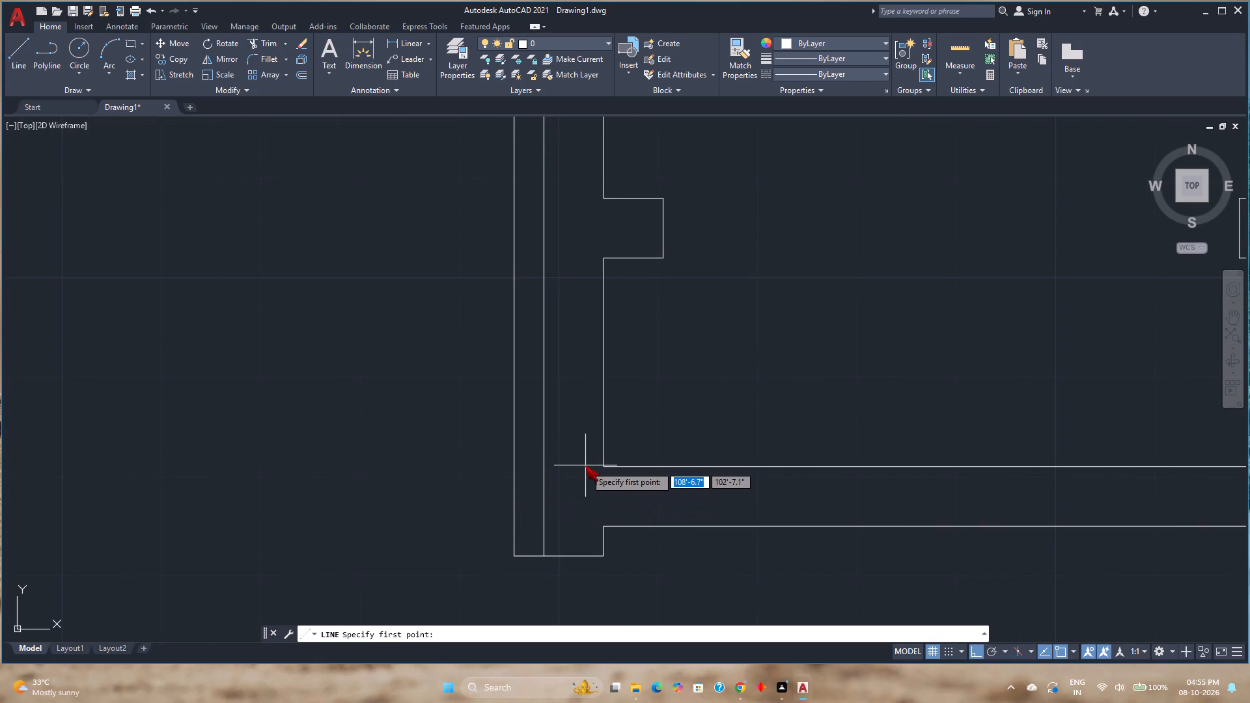
{"action": "key", "text": "2"}
{"action": "key", "text": "p"}
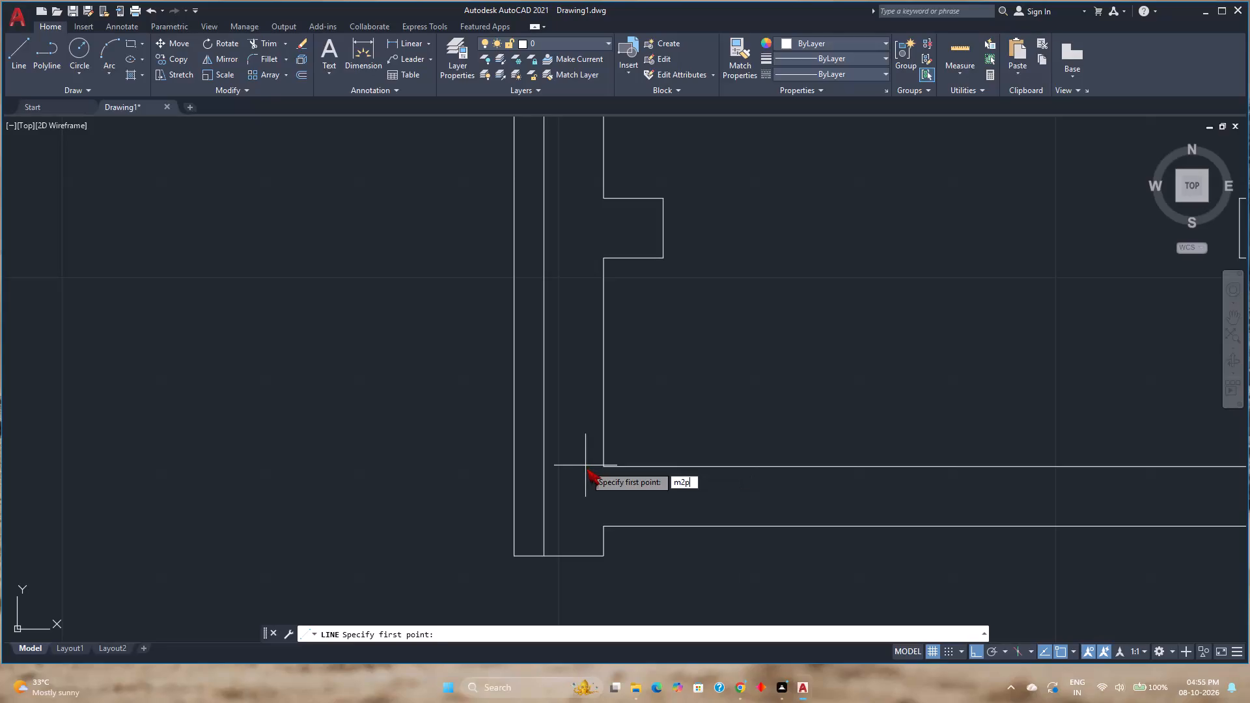
{"action": "key", "text": "Return"}
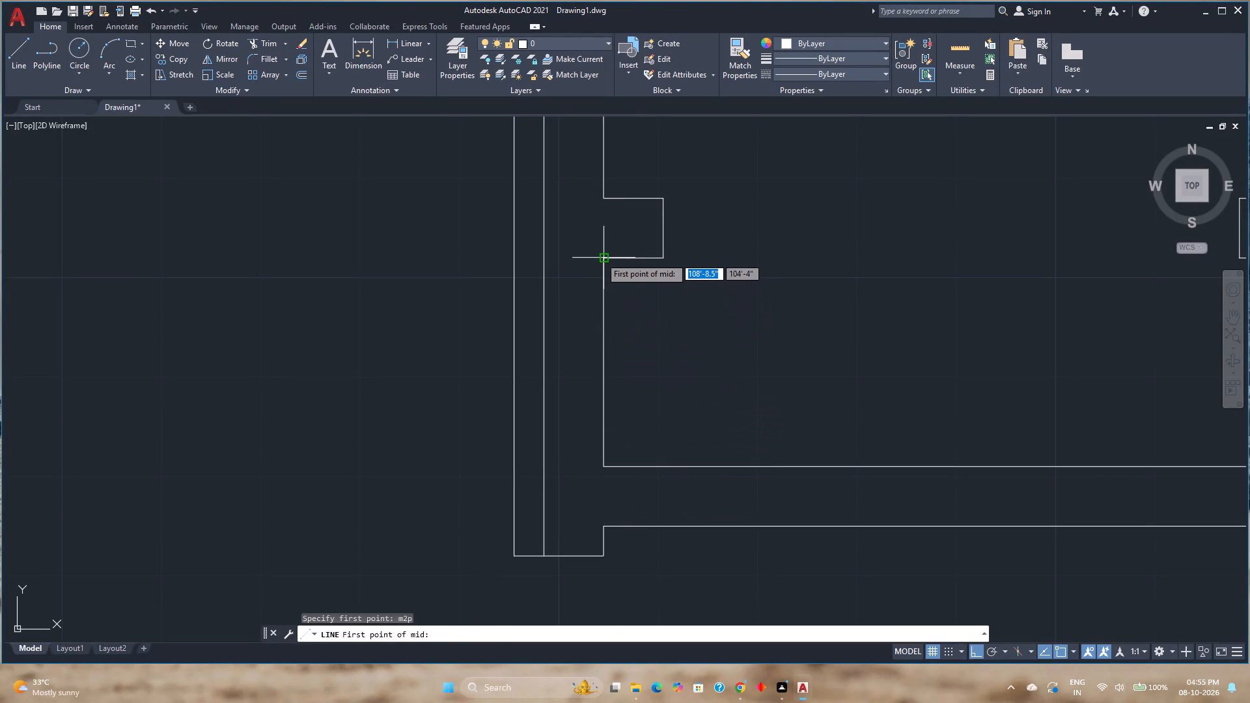
{"action": "left_click", "coordinate": [600, 257]}
{"action": "left_click", "coordinate": [609, 464]}
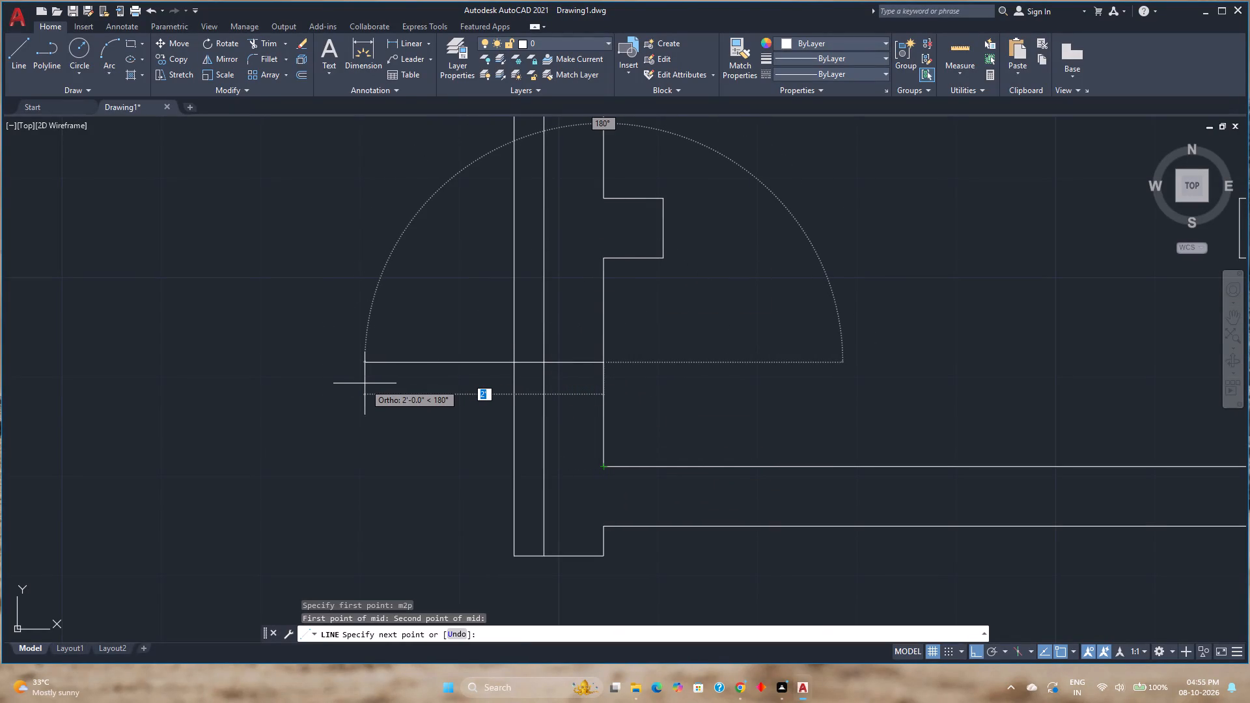
{"action": "scroll", "coordinate": [365, 383], "scroll_direction": "down", "scroll_amount": 2}
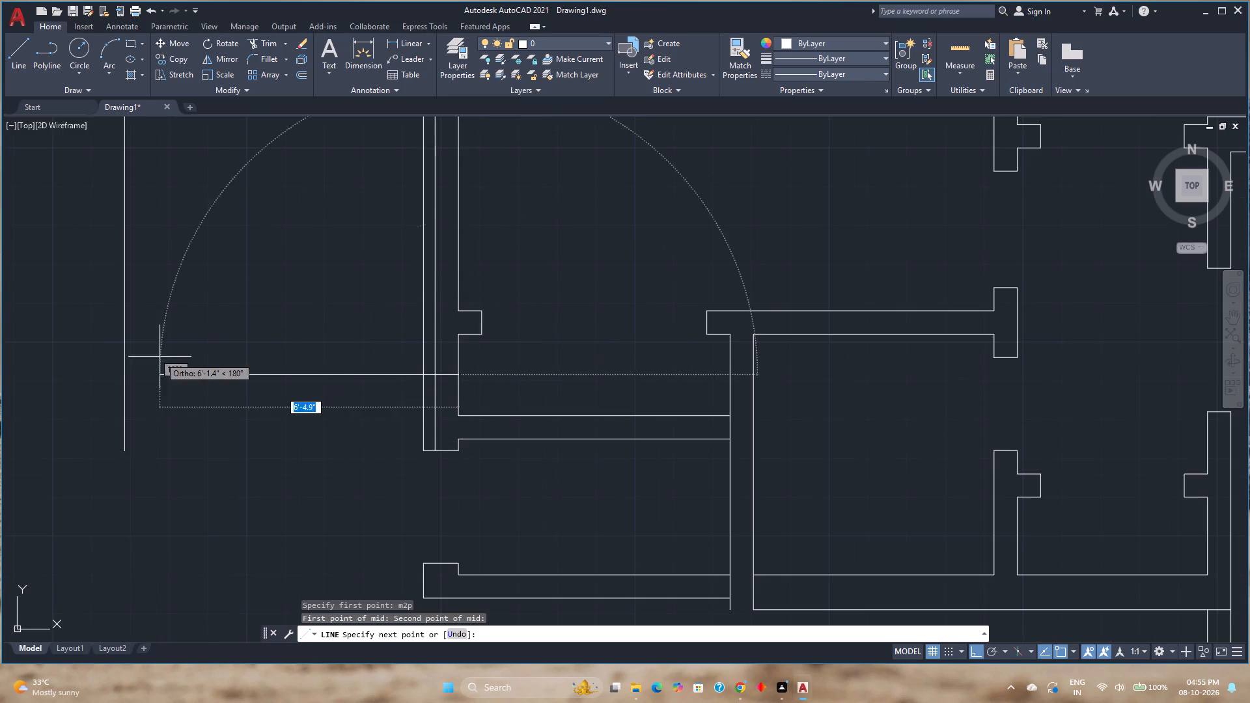
{"action": "left_click", "coordinate": [124, 374]}
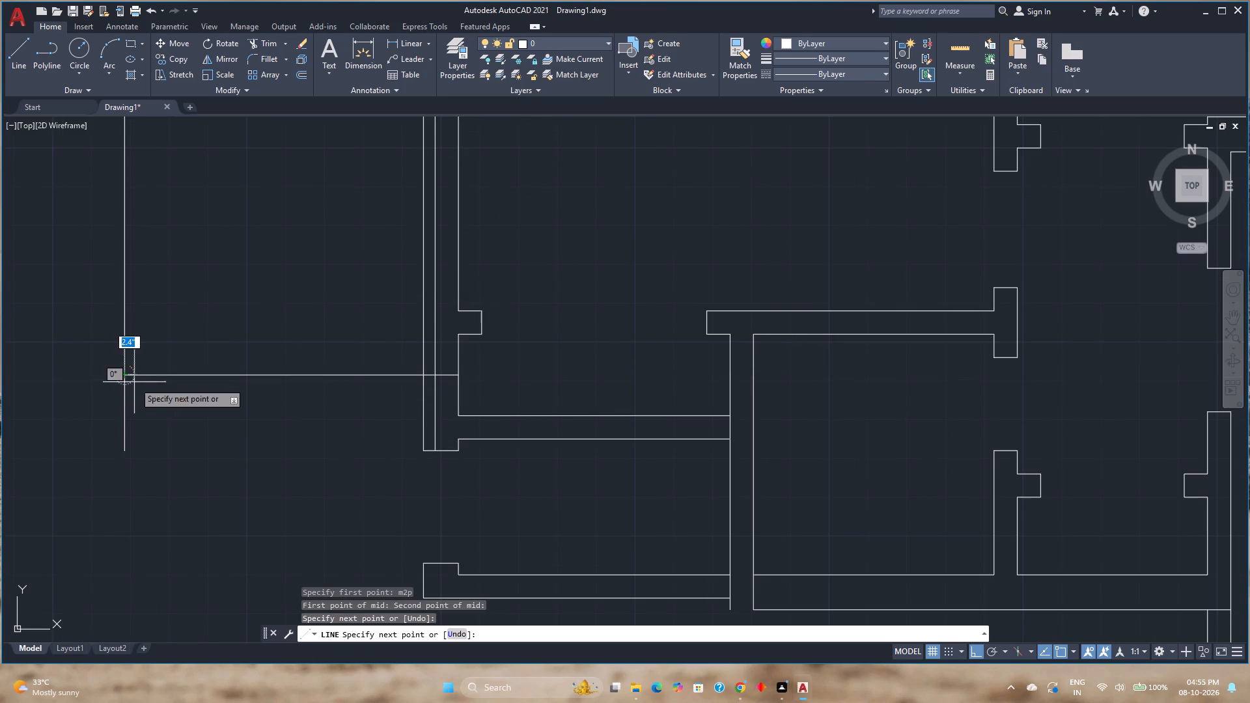
{"action": "key", "text": "Escape"}
{"action": "key", "text": "Escape"}
Offset the new horizontal line 3" both upward and downward.
{"action": "left_click", "coordinate": [298, 76]}
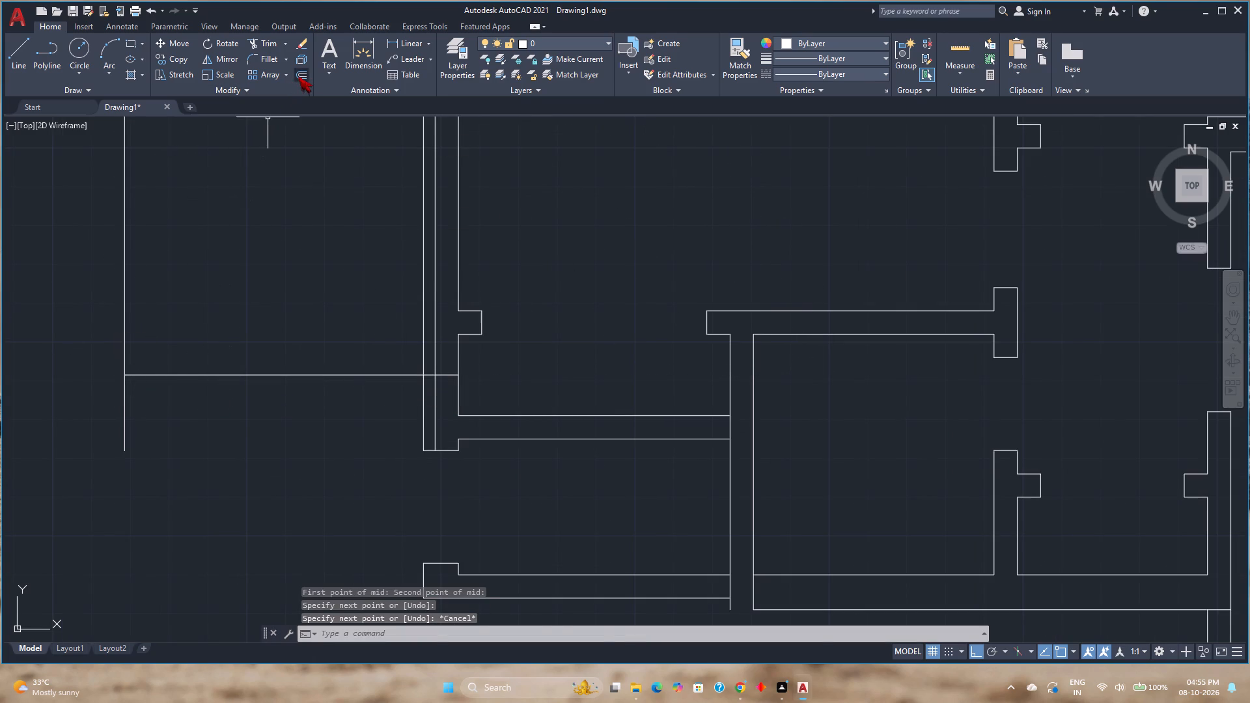
{"action": "key", "text": "3"}
{"action": "key", "text": "Return"}
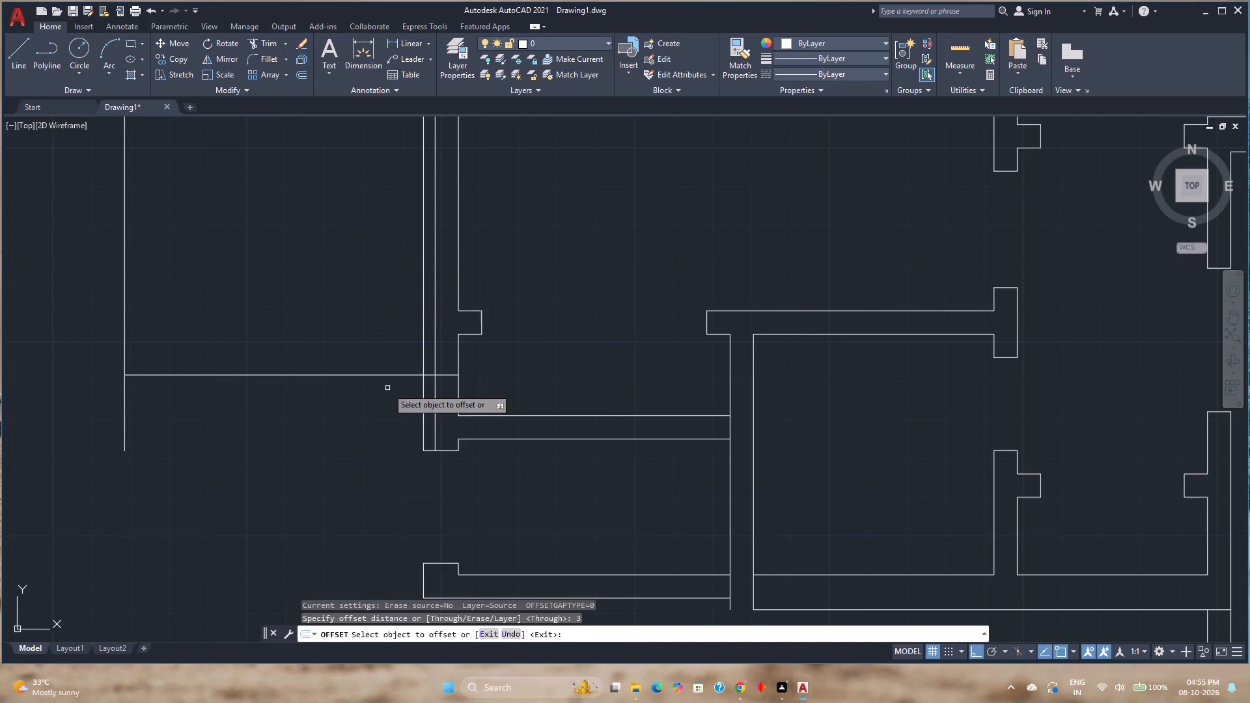
{"action": "left_click", "coordinate": [381, 374]}
{"action": "left_click", "coordinate": [375, 347]}
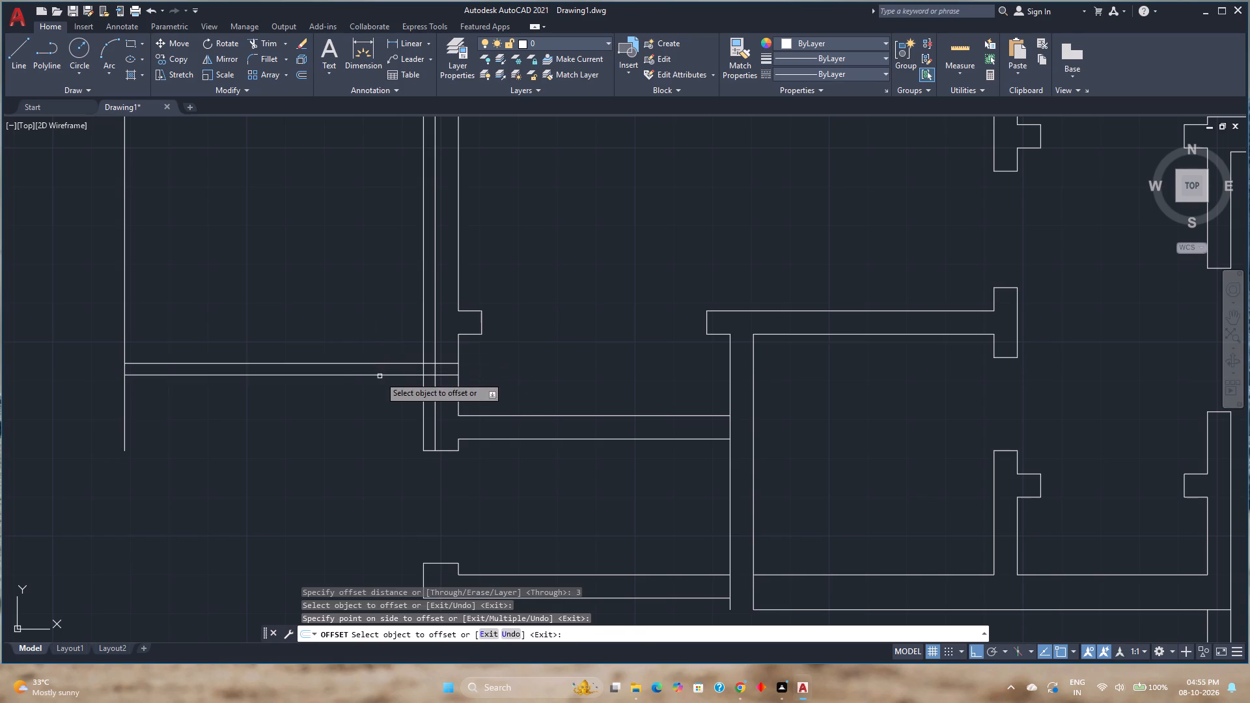
{"action": "left_click", "coordinate": [380, 376]}
{"action": "left_click", "coordinate": [378, 427]}
{"action": "middle_click_drag", "start_coordinate": [377, 311], "coordinate": [396, 363]}
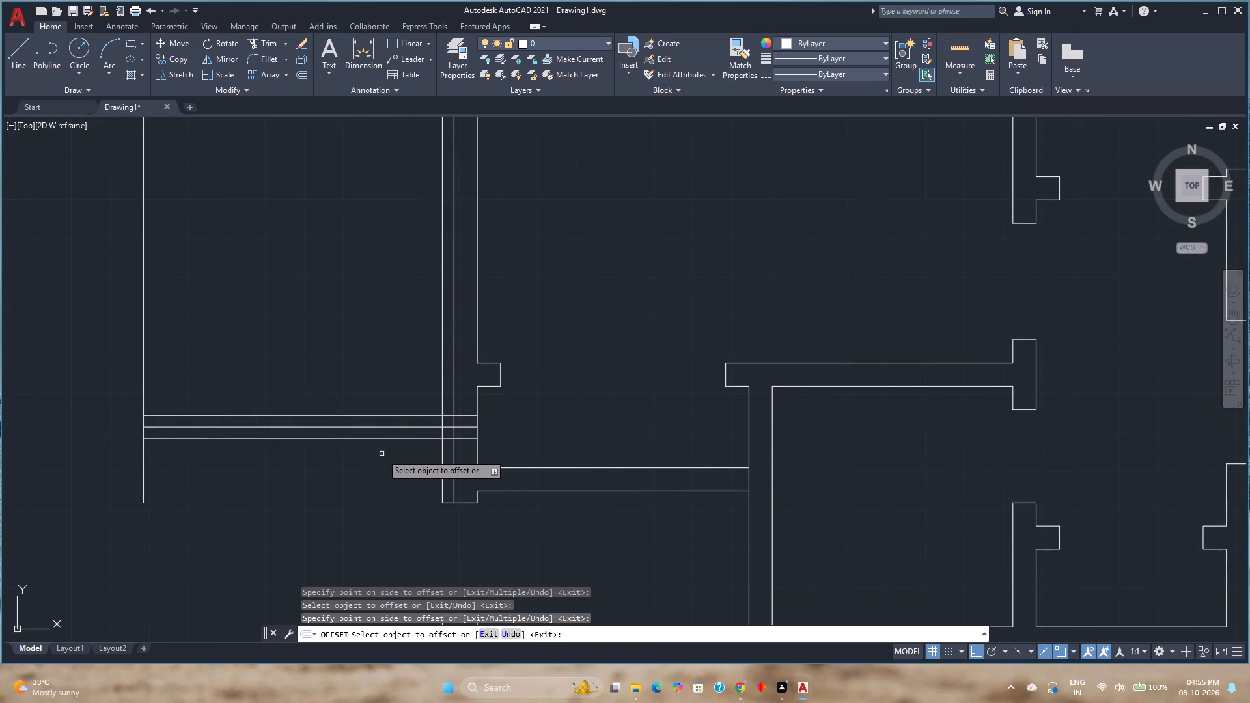
Erase the middle line between the two 3" offset lines.
{"action": "type", "text": "tr"}
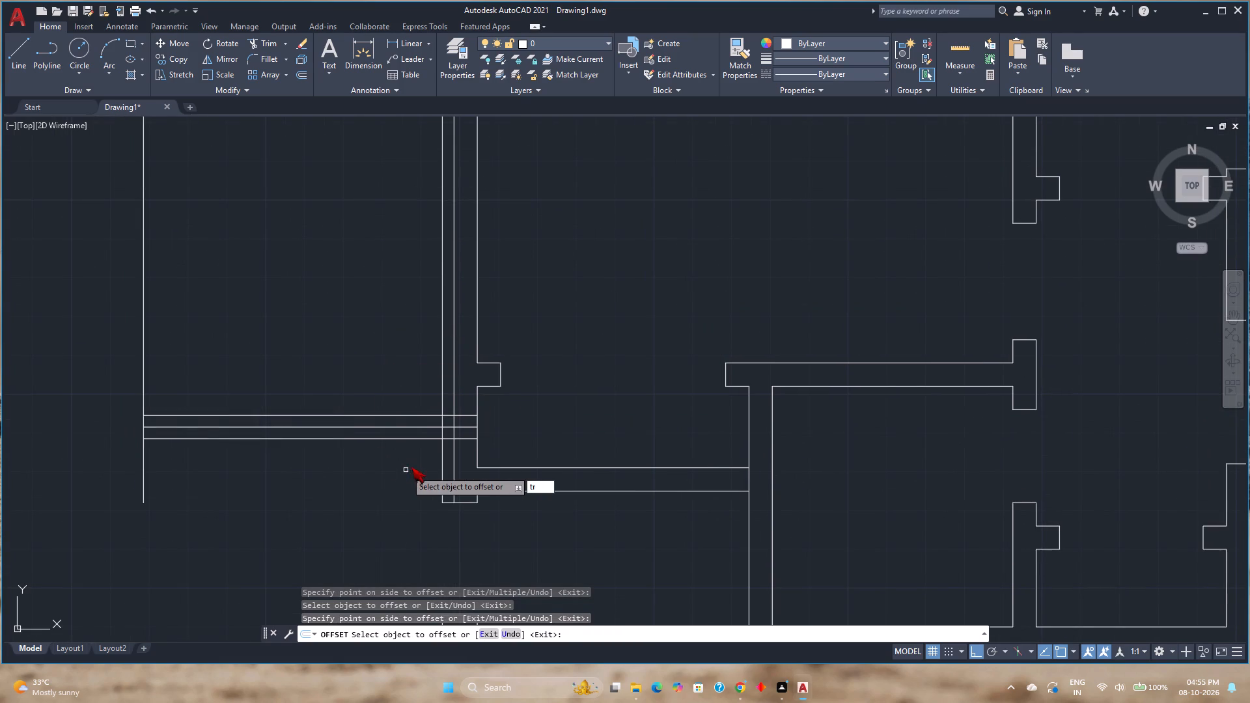
{"action": "key", "text": "Return"}
{"action": "scroll", "coordinate": [464, 430], "scroll_direction": "up", "scroll_amount": 2}
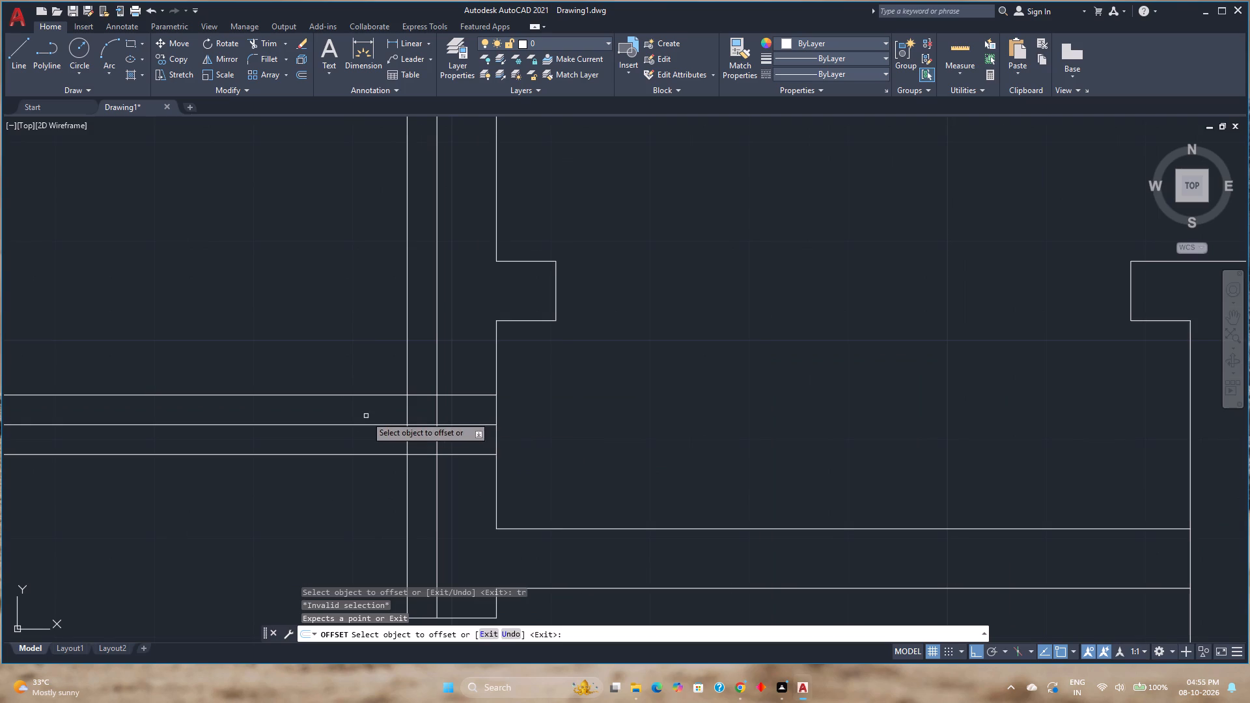
{"action": "left_click_drag", "start_coordinate": [366, 416], "coordinate": [411, 433]}
{"action": "key", "text": "Escape"}
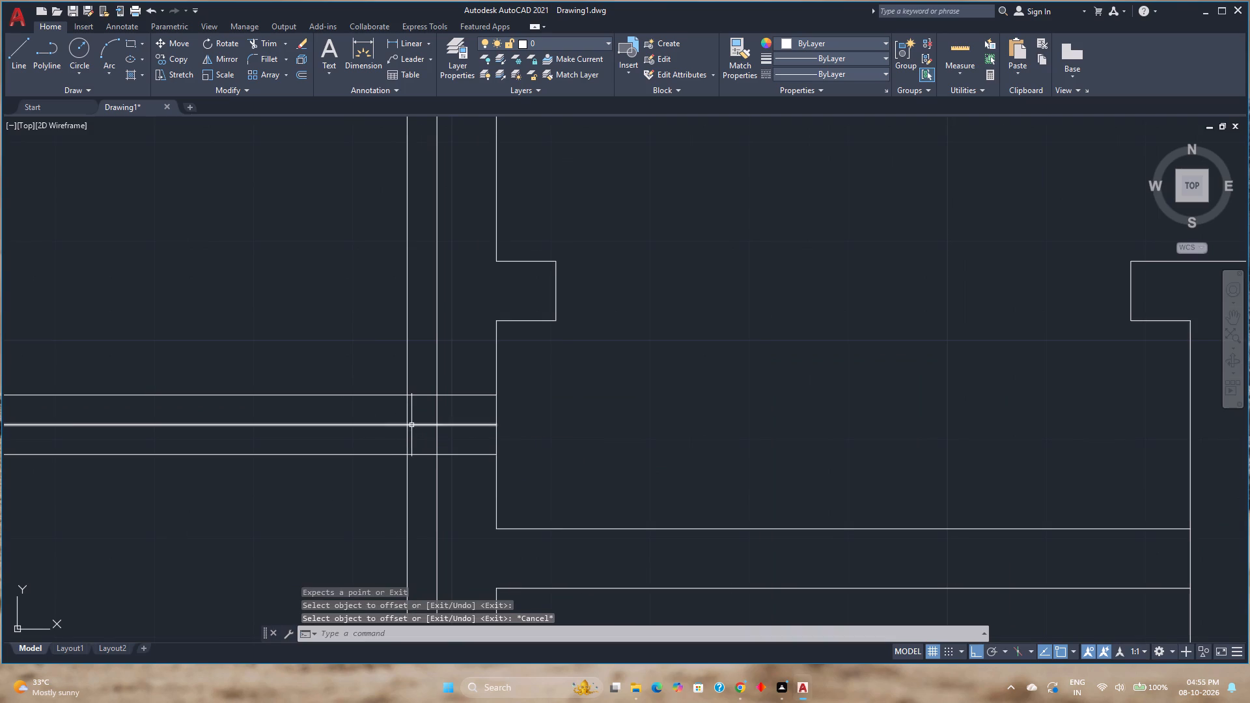
{"action": "left_click", "coordinate": [412, 424]}
{"action": "key", "text": "Delete"}
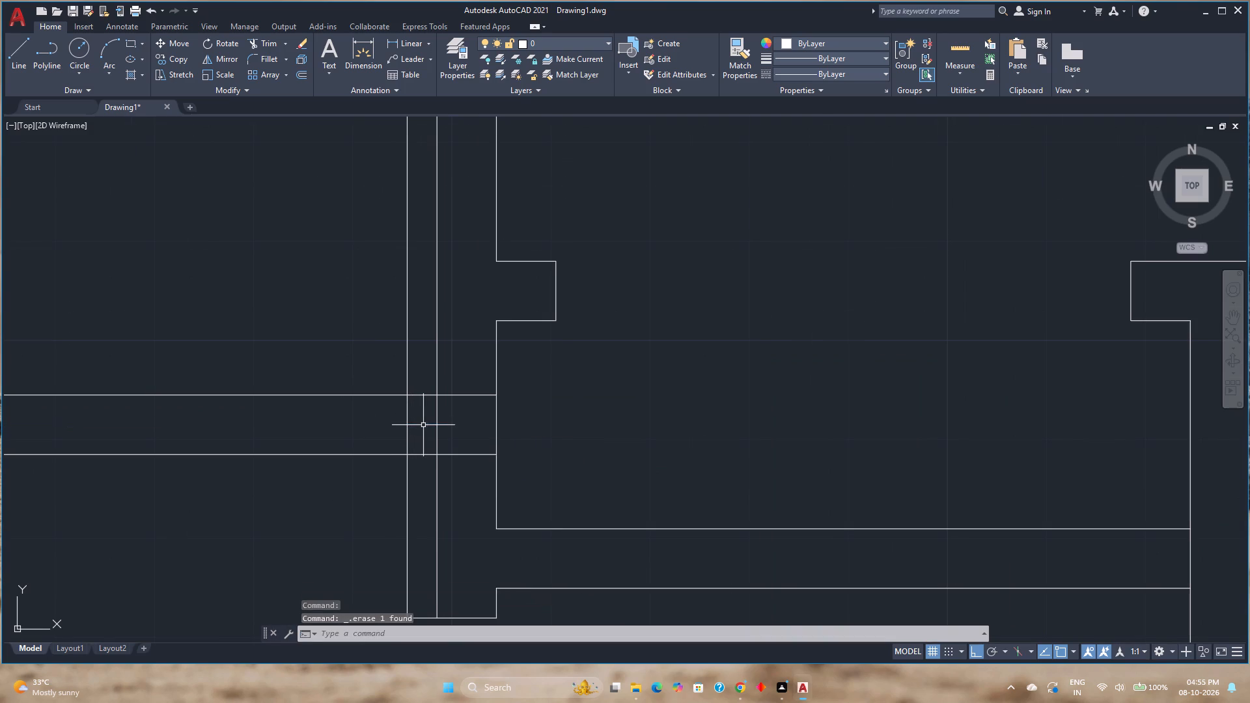
Trim the outer left wall's outer face below the new horizontal wall, and the new wall's upper line inside the existing wall.
{"action": "scroll", "coordinate": [423, 425], "scroll_direction": "down", "scroll_amount": 2}
{"action": "key", "text": "t"}
{"action": "key", "text": "r"}
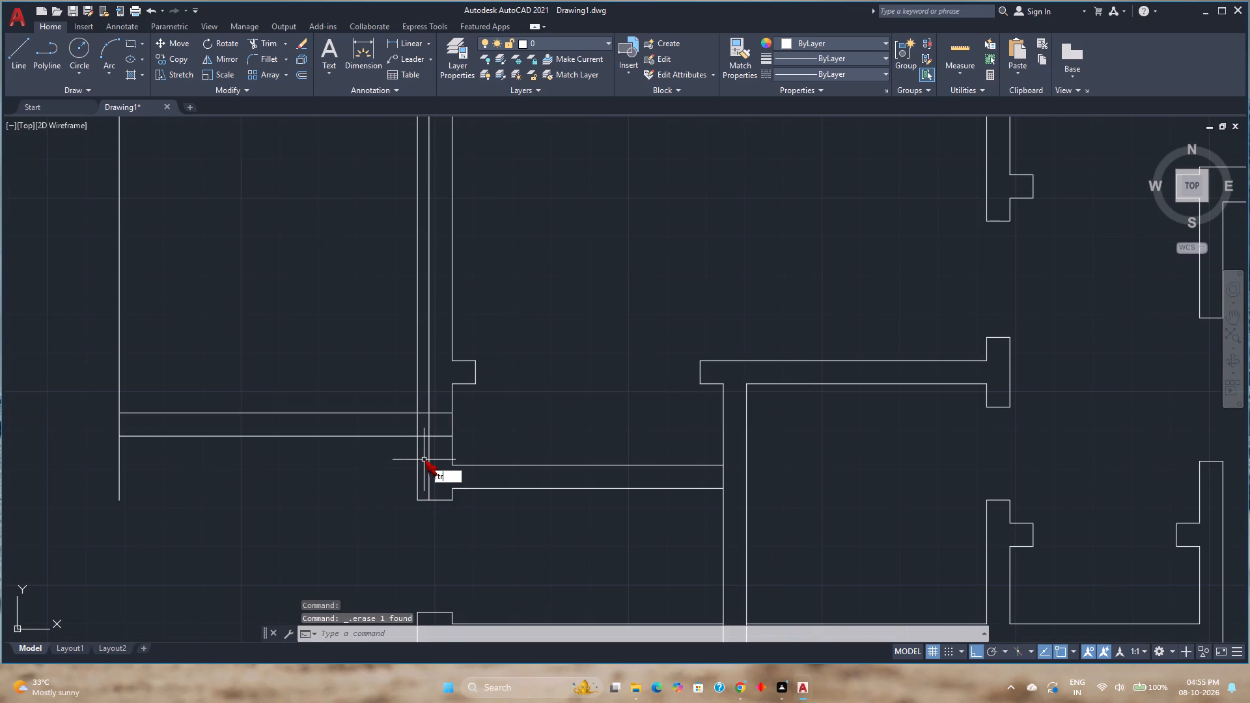
{"action": "key", "text": "Return"}
{"action": "left_click", "coordinate": [423, 464]}
{"action": "left_click", "coordinate": [409, 466]}
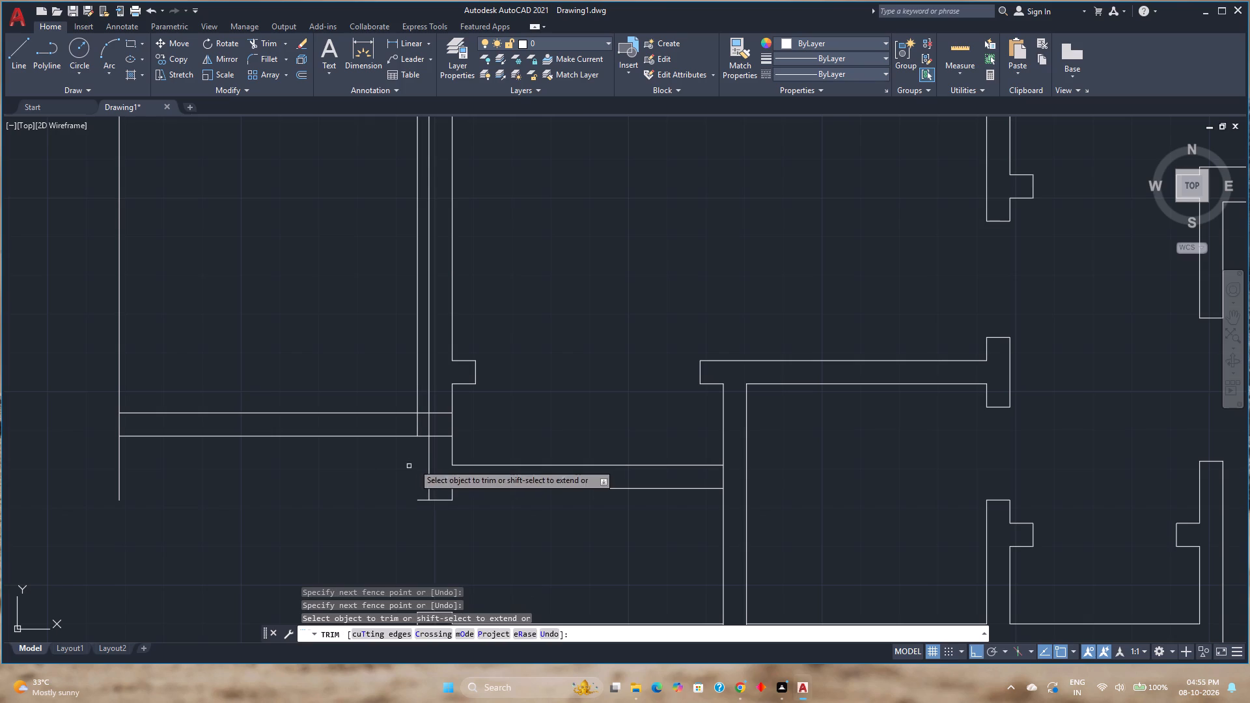
{"action": "left_click", "coordinate": [440, 406]}
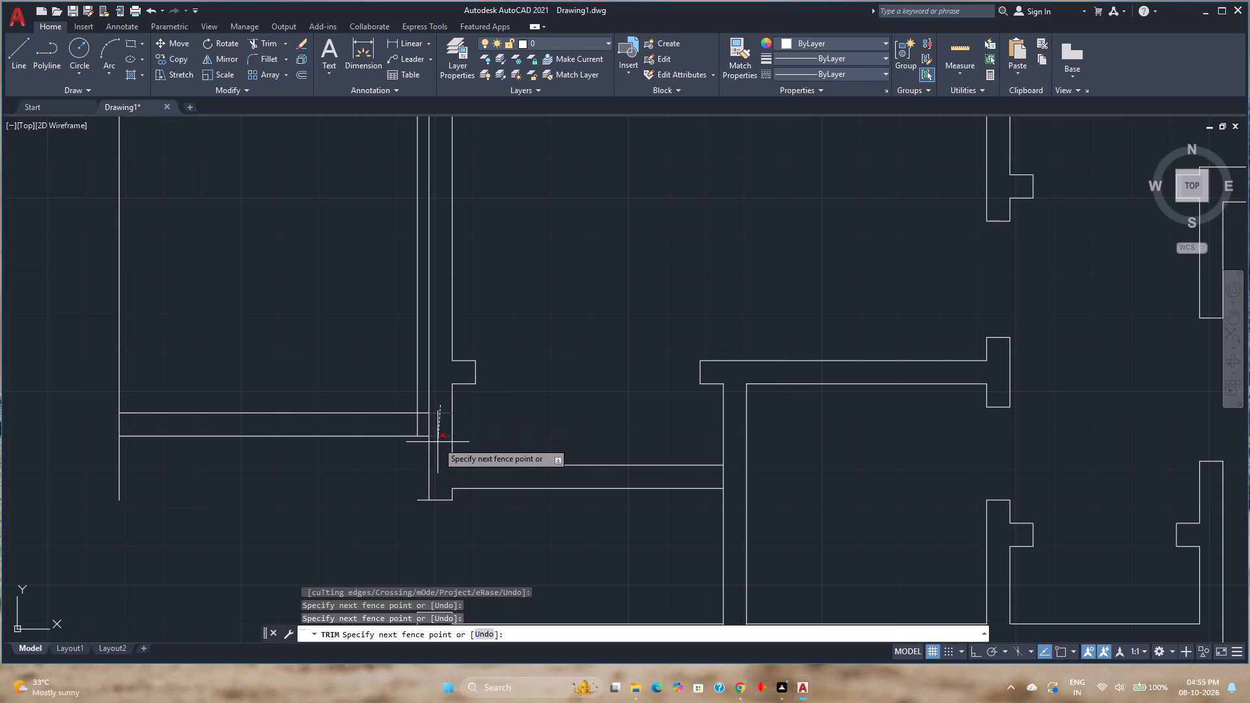
{"action": "left_click", "coordinate": [439, 435]}
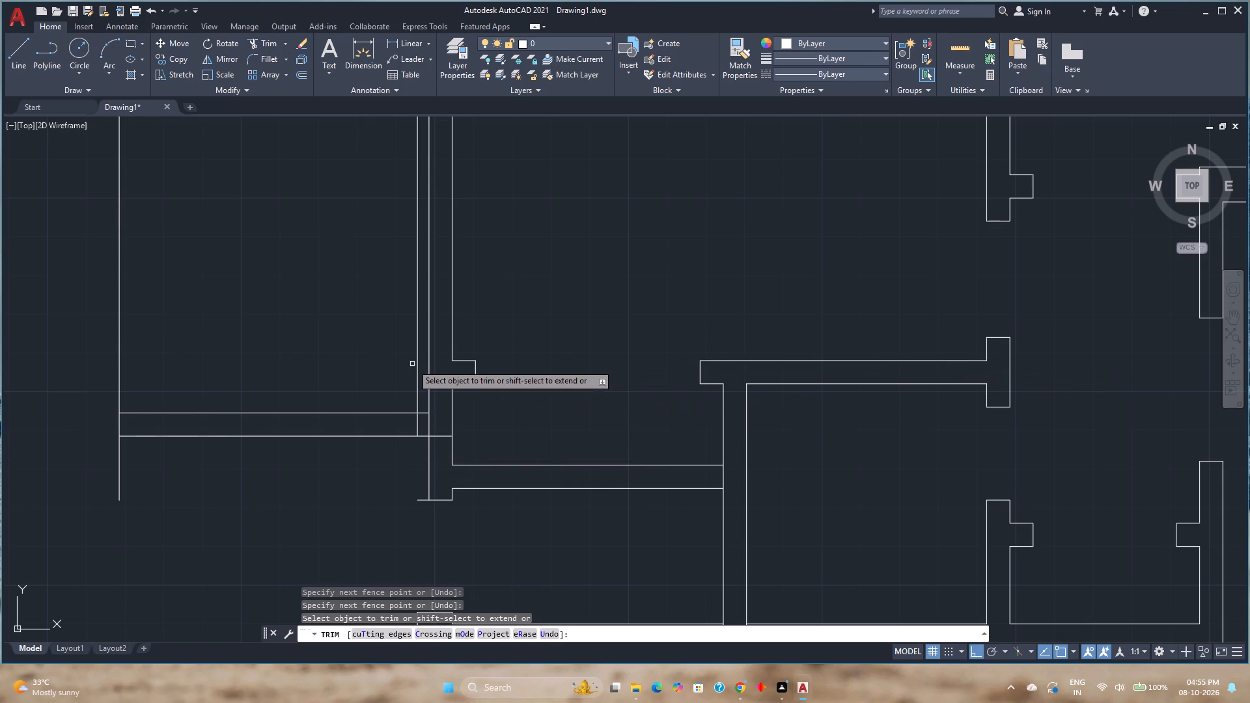
{"action": "middle_click_drag", "start_coordinate": [412, 364], "coordinate": [468, 487]}
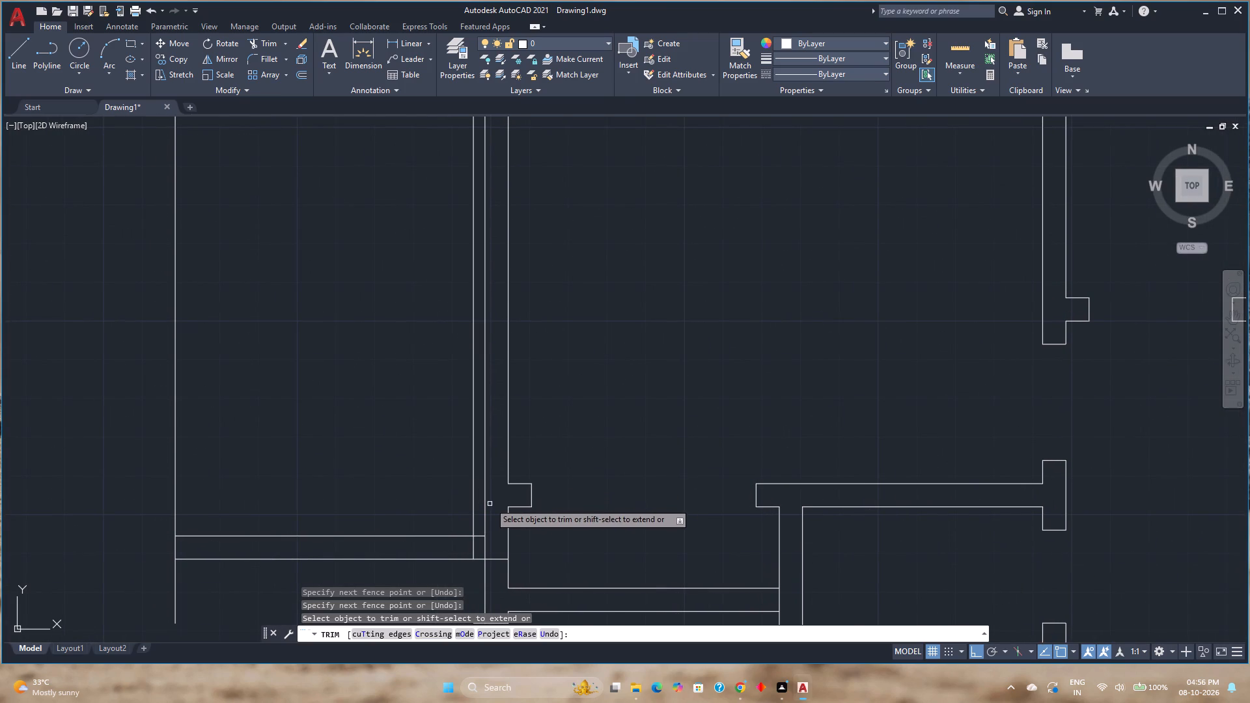
Offset the new horizontal wall's upper line 7'2" upward.
{"action": "left_click", "coordinate": [295, 75]}
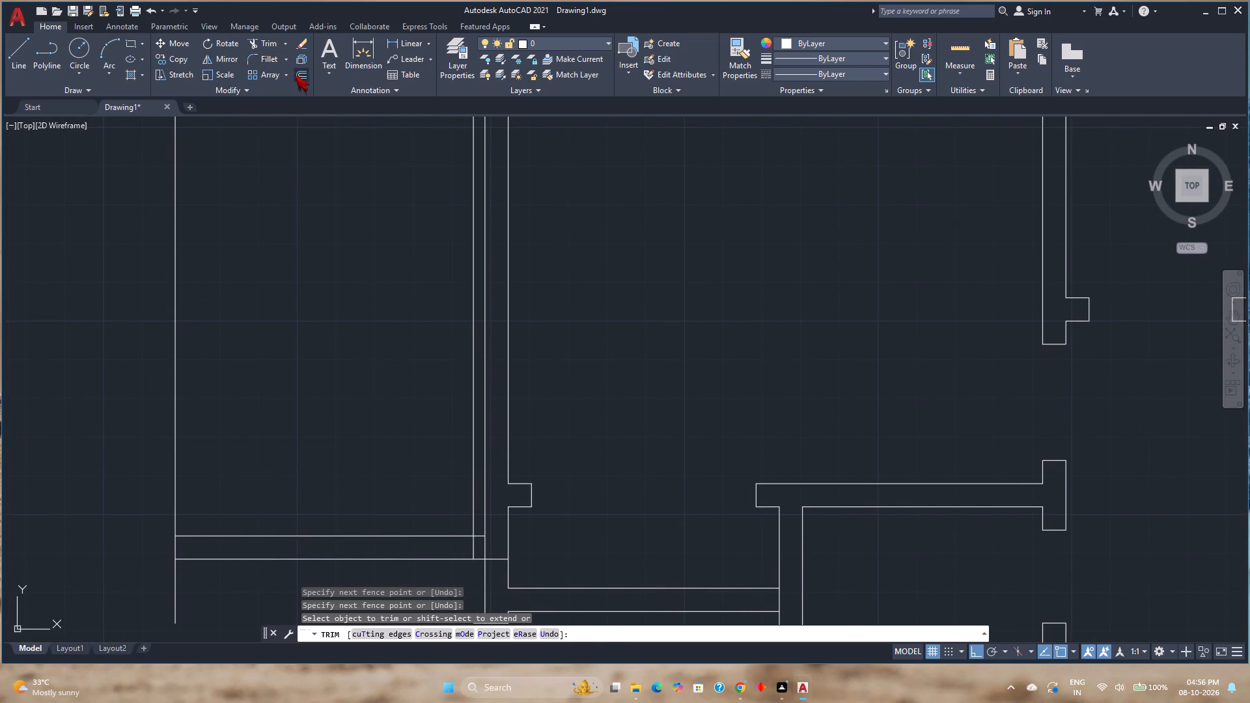
{"action": "type", "text": "7'2\""}
{"action": "key", "text": "Return"}
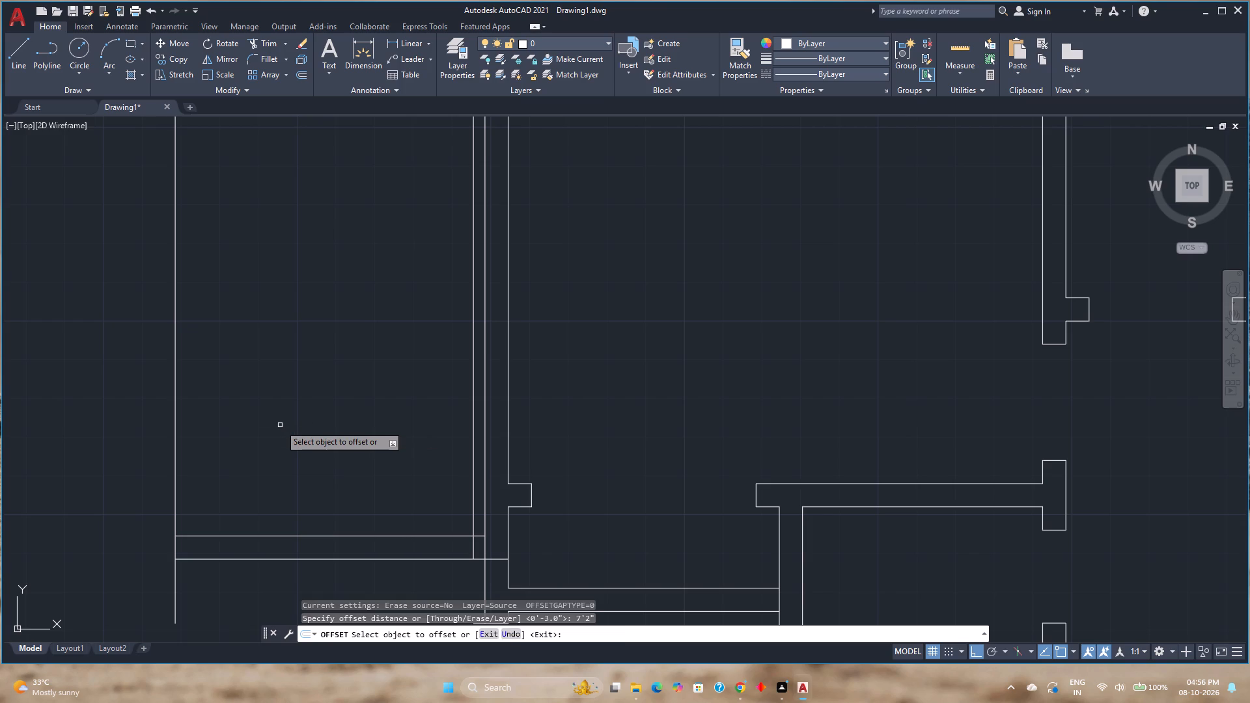
{"action": "left_click", "coordinate": [309, 535]}
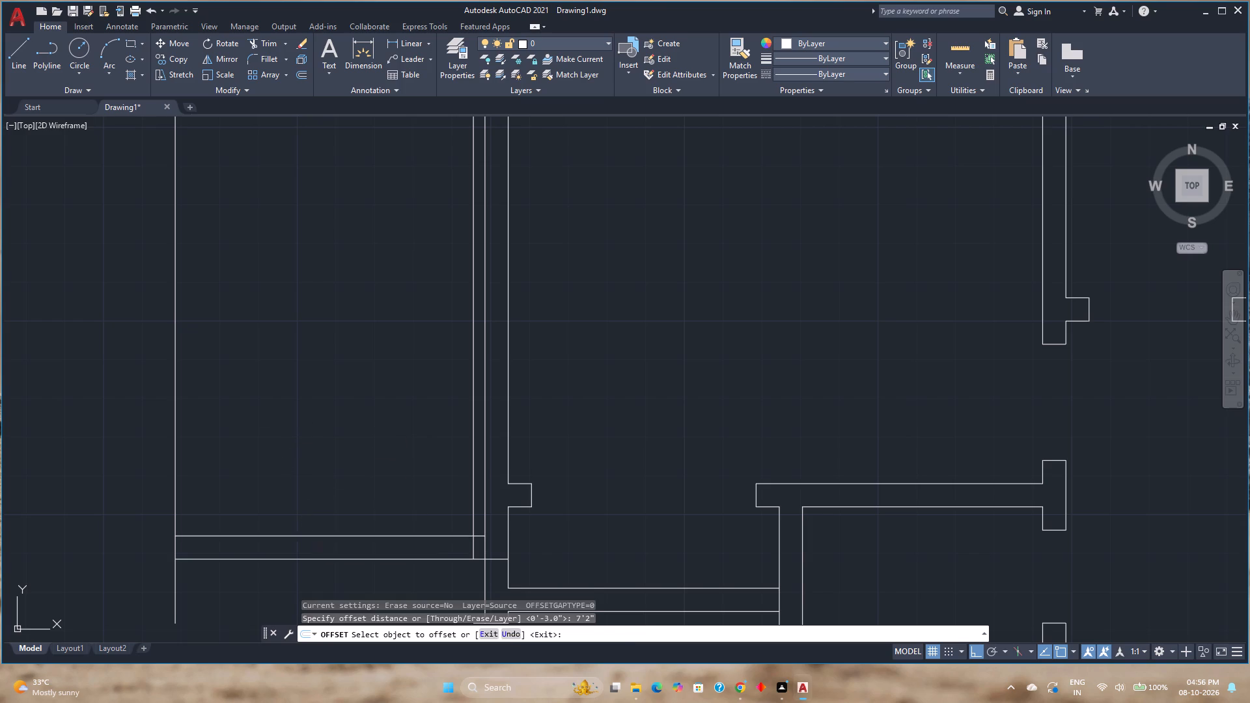
{"action": "left_click", "coordinate": [309, 426]}
{"action": "scroll", "coordinate": [341, 416], "scroll_direction": "down", "scroll_amount": 1}
{"action": "middle_click_drag", "start_coordinate": [341, 416], "coordinate": [323, 582]}
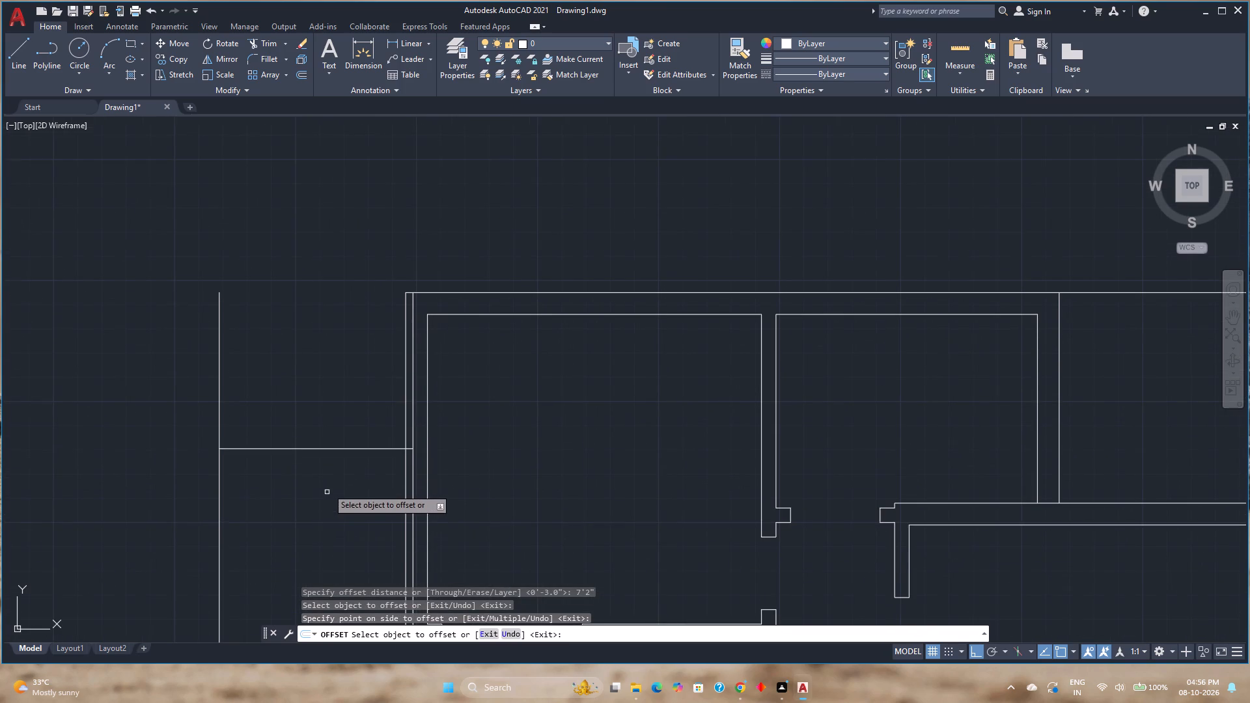
Offset the new room's top line 9" upward and its left vertical line 9" to the left for the wall thickness.
{"action": "left_click", "coordinate": [333, 448]}
{"action": "key", "text": "9"}
{"action": "key", "text": "Return"}
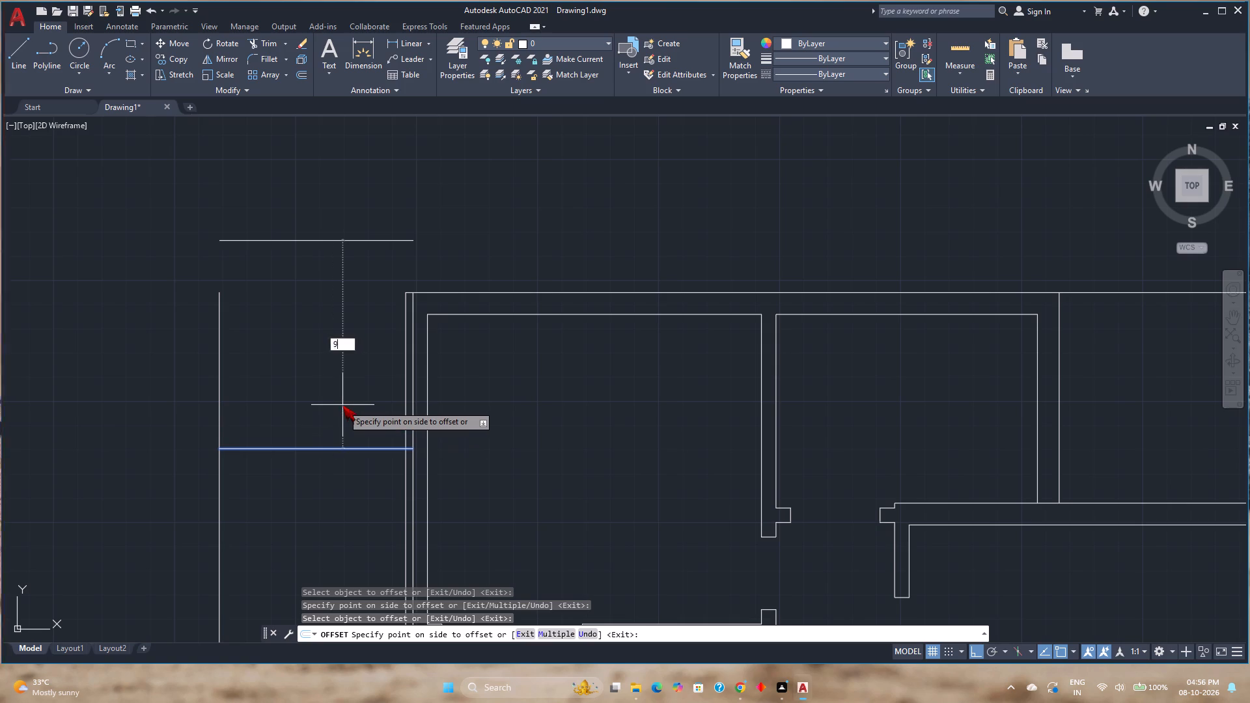
{"action": "left_click", "coordinate": [219, 370]}
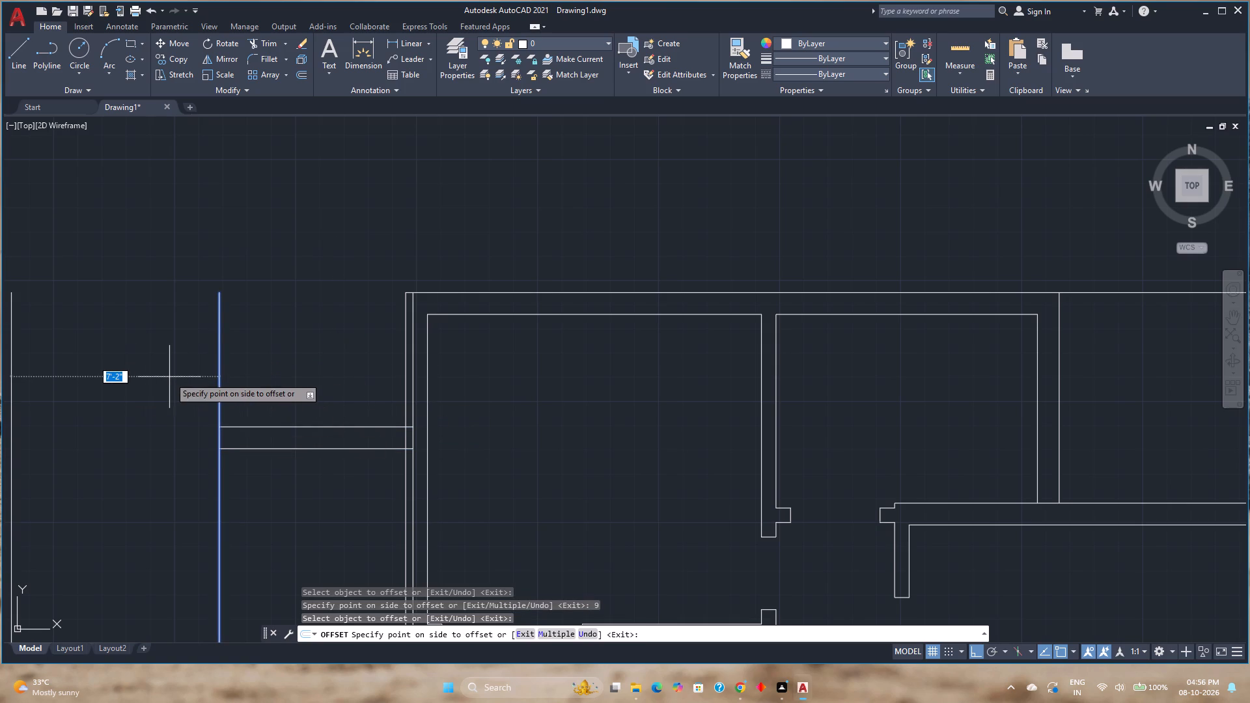
{"action": "key", "text": "9"}
{"action": "key", "text": "Return"}
{"action": "key", "text": "Escape"}
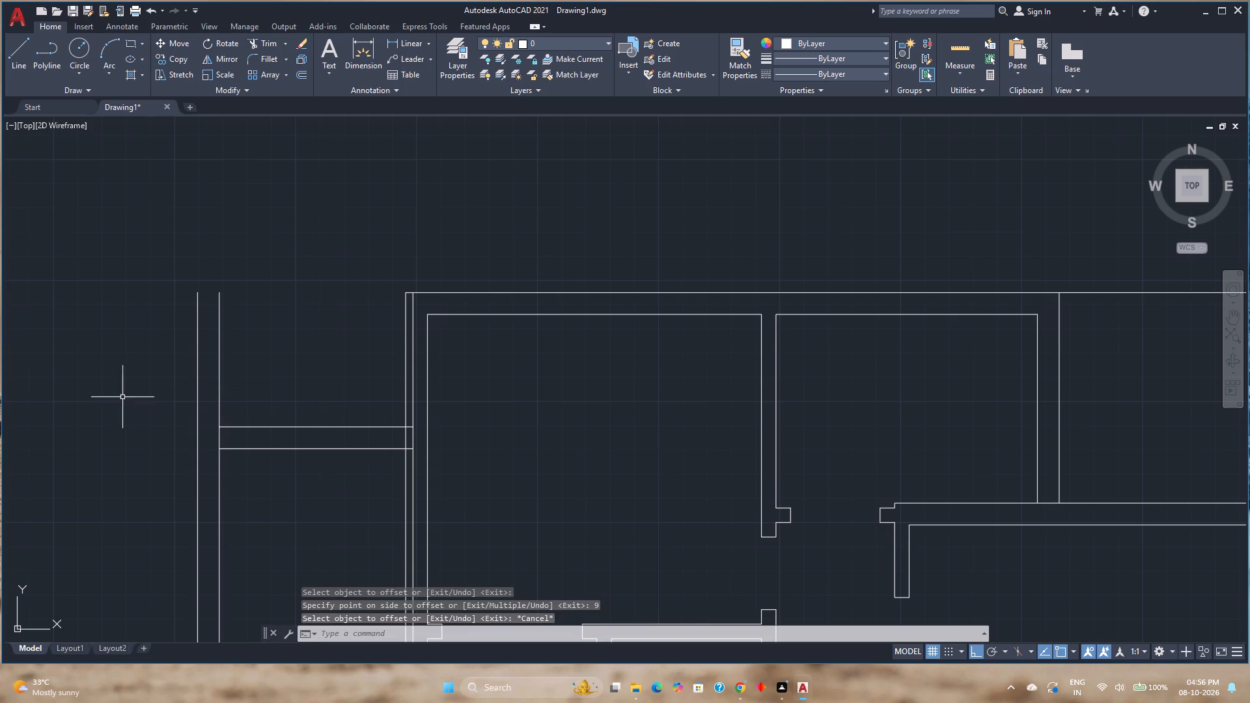
Extend the new room's topmost and lowest horizontal lines left to the outermost vertical line.
{"action": "key", "text": "e"}
{"action": "key", "text": "x"}
{"action": "key", "text": "Return"}
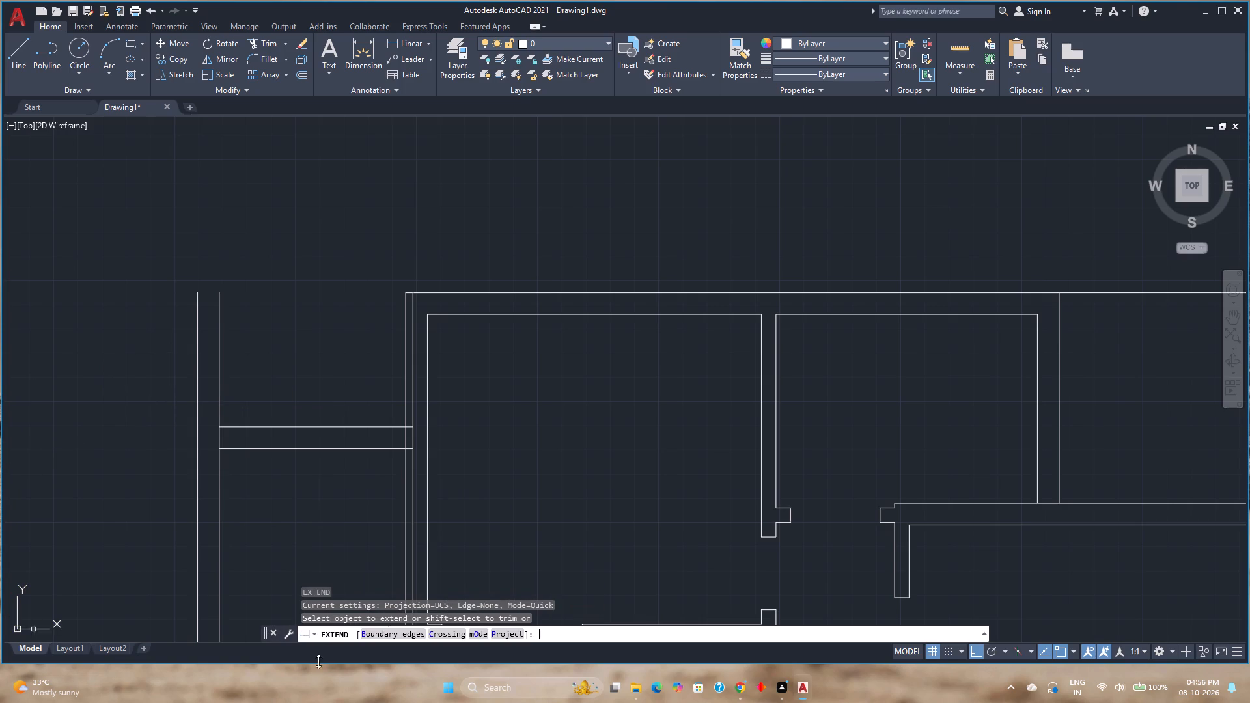
{"action": "left_click", "coordinate": [247, 426]}
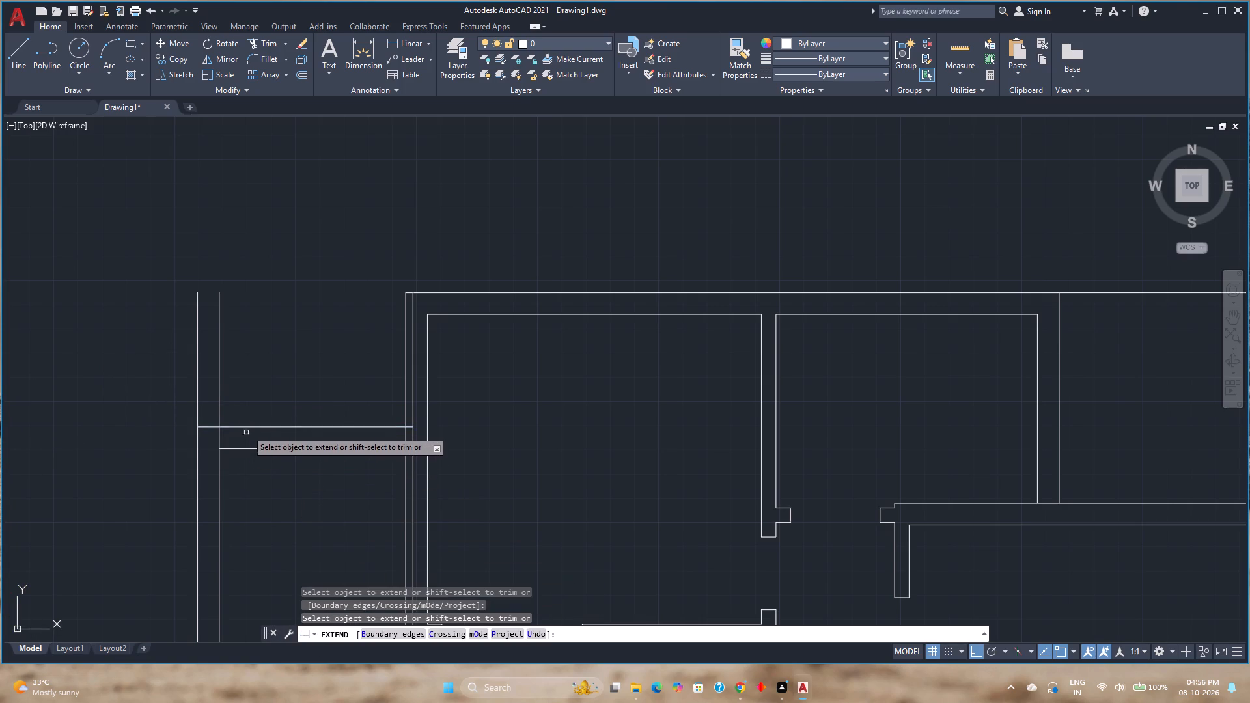
{"action": "scroll", "coordinate": [251, 508], "scroll_direction": "down", "scroll_amount": 2}
{"action": "middle_click_drag", "start_coordinate": [251, 508], "coordinate": [255, 435]}
{"action": "left_click", "coordinate": [257, 501]}
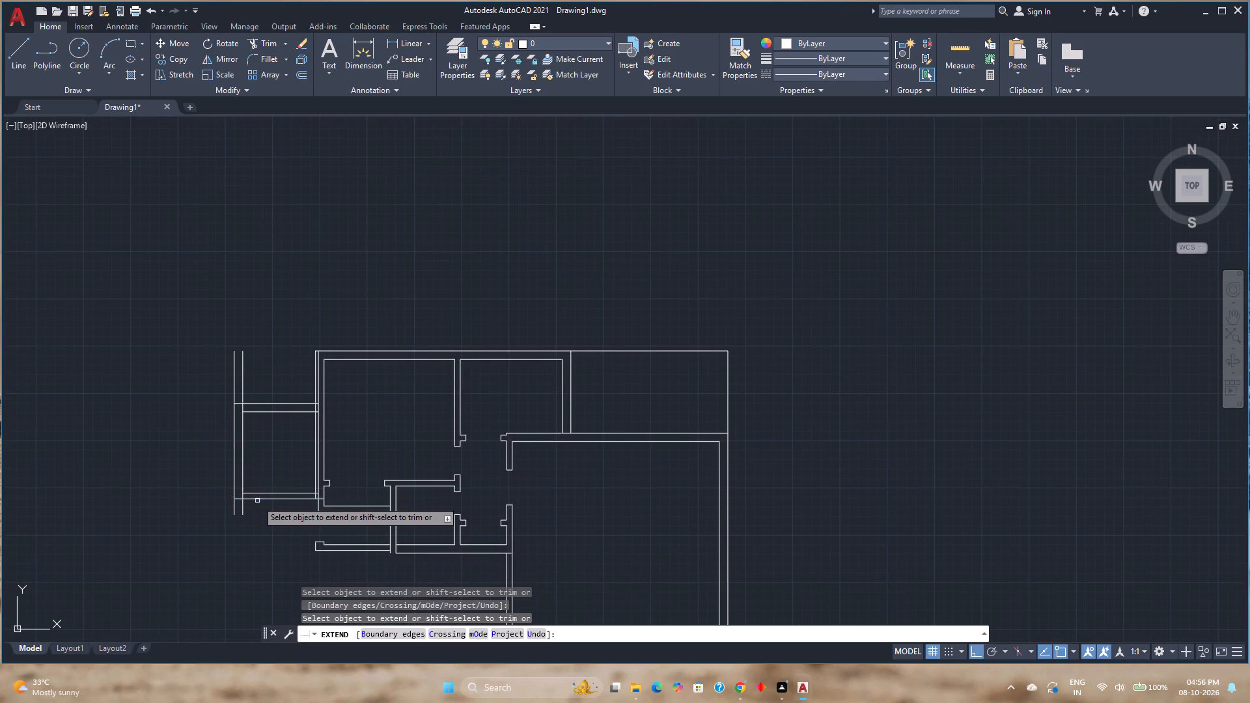
{"action": "key", "text": "Escape"}
Trim the new room's two left vertical lines at its top corner, outer to the top line and inner to the second line.
{"action": "scroll", "coordinate": [243, 405], "scroll_direction": "up", "scroll_amount": 2}
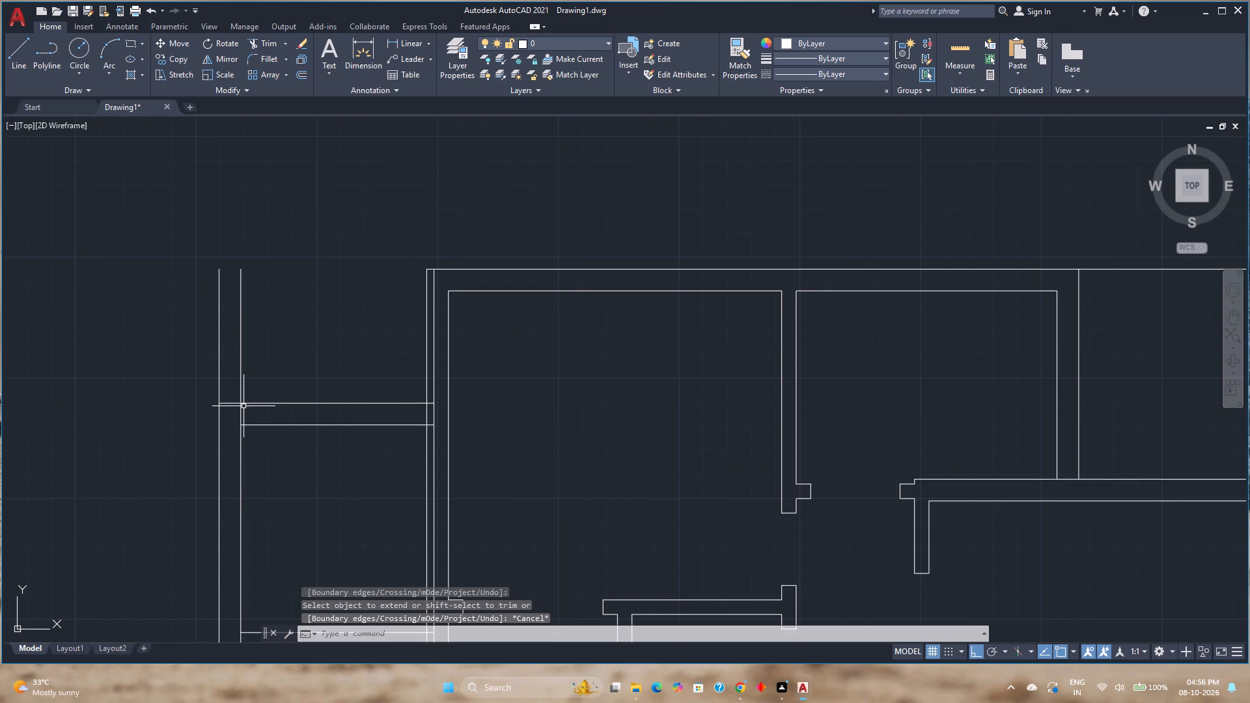
{"action": "key", "text": "t"}
{"action": "key", "text": "r"}
{"action": "key", "text": "Return"}
{"action": "left_click", "coordinate": [263, 367]}
{"action": "left_click", "coordinate": [185, 361]}
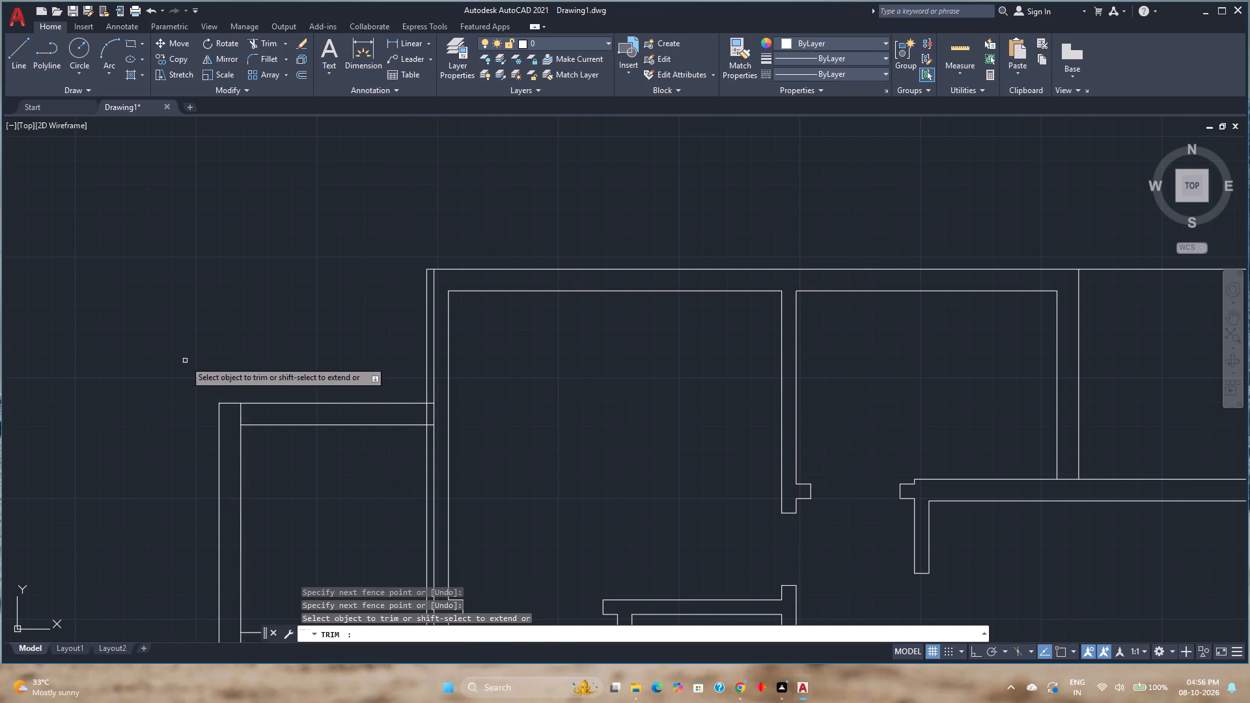
{"action": "scroll", "coordinate": [220, 419], "scroll_direction": "up", "scroll_amount": 3}
{"action": "left_click", "coordinate": [255, 405]}
{"action": "left_click", "coordinate": [336, 403]}
Trim the left block's outermost wall face line from the new room's top line downward, including the stub below the lower wall.
{"action": "scroll", "coordinate": [421, 409], "scroll_direction": "down", "scroll_amount": 1}
{"action": "middle_click_drag", "start_coordinate": [421, 409], "coordinate": [266, 404]}
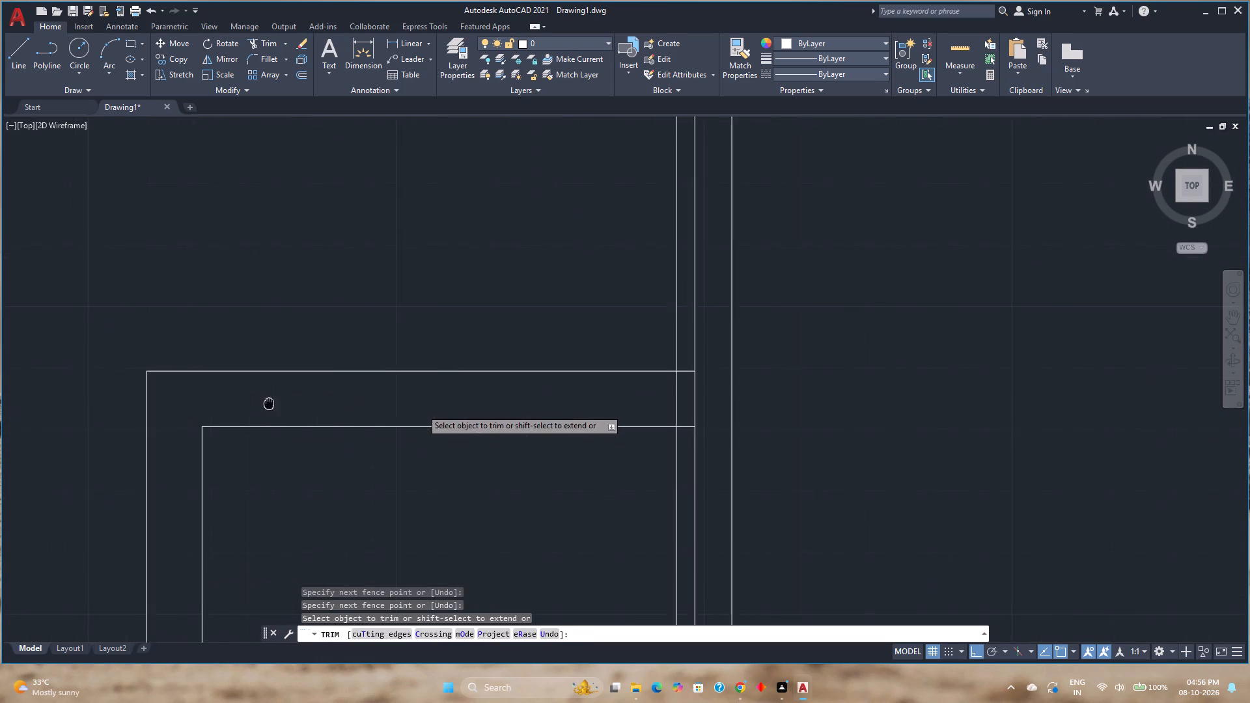
{"action": "middle_click_drag", "start_coordinate": [266, 404], "coordinate": [261, 405]}
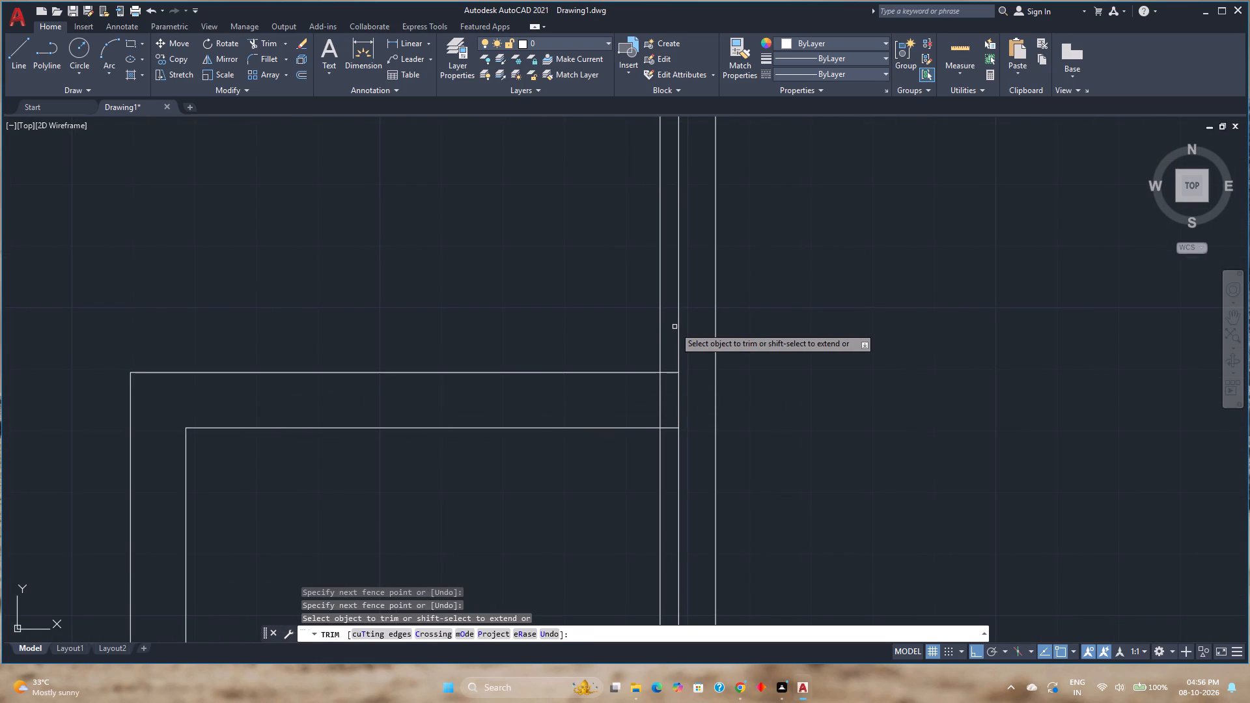
{"action": "left_click", "coordinate": [651, 410]}
{"action": "left_click", "coordinate": [665, 407]}
{"action": "left_click", "coordinate": [661, 461]}
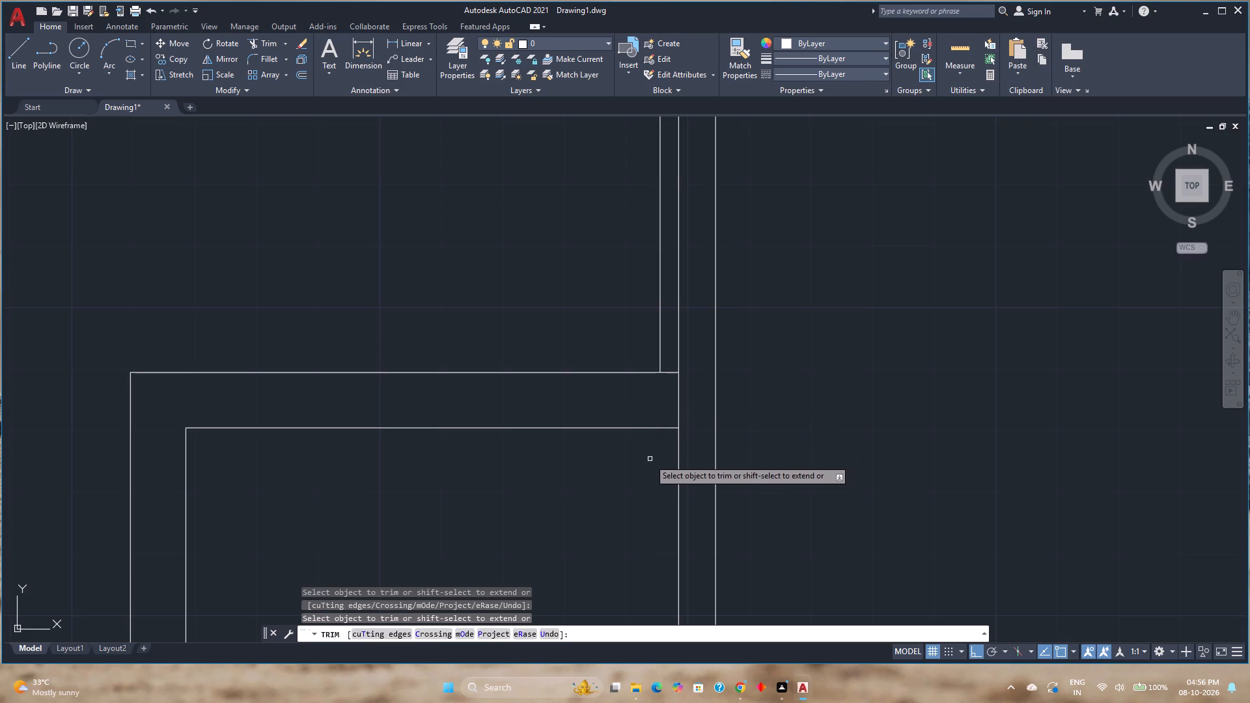
{"action": "scroll", "coordinate": [647, 458], "scroll_direction": "down", "scroll_amount": 2}
{"action": "left_click", "coordinate": [659, 398]}
{"action": "middle_click_drag", "start_coordinate": [614, 504], "coordinate": [594, 358]}
{"action": "left_click", "coordinate": [635, 563]}
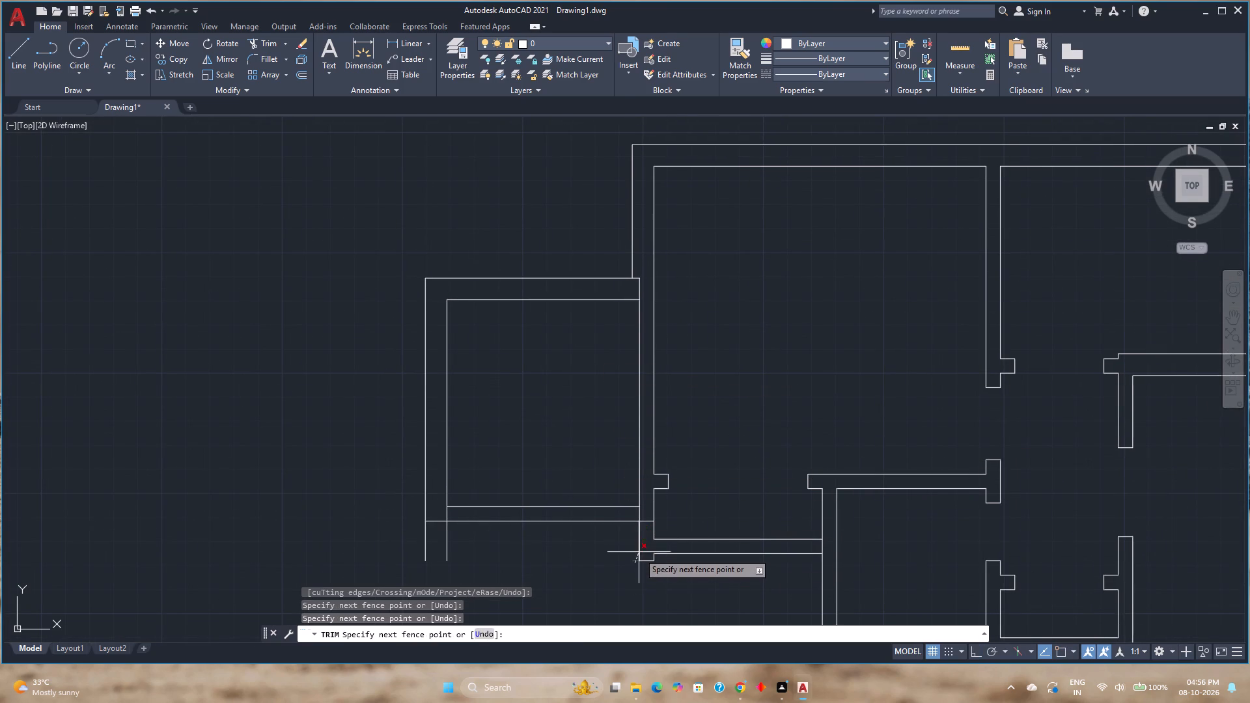
{"action": "left_click", "coordinate": [630, 549]}
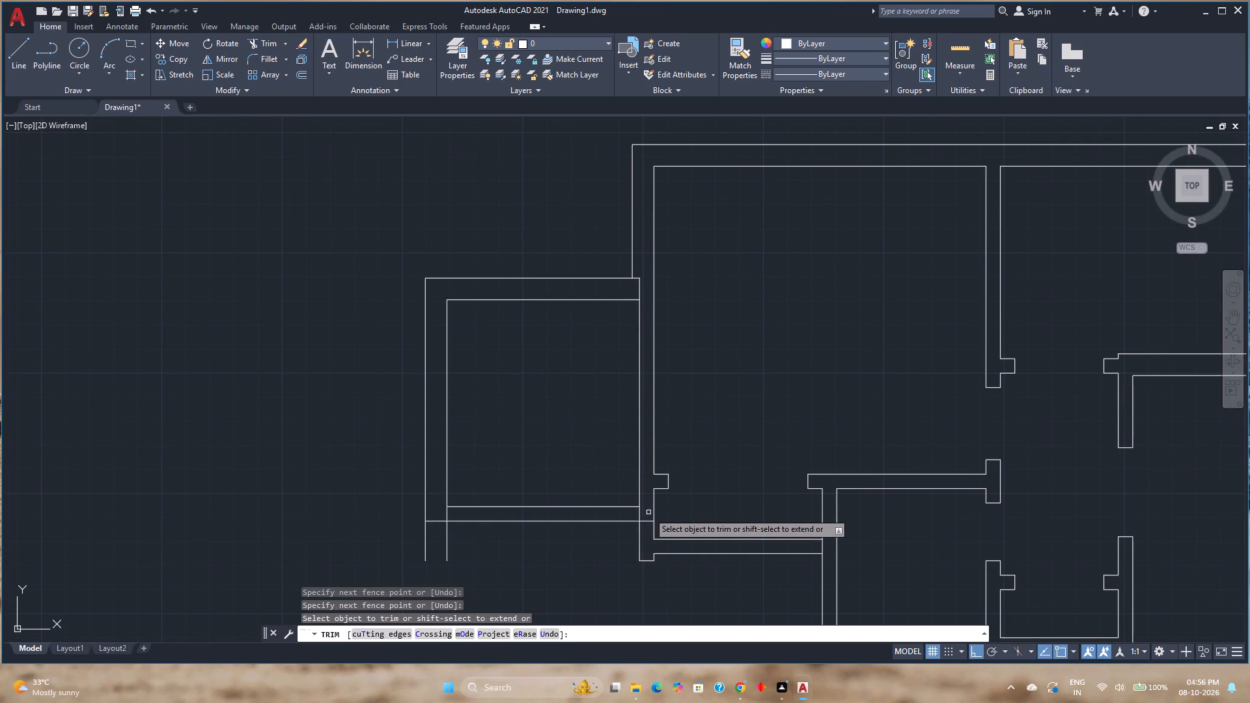
Trim the new room's lowest line inside the left block's wall, and that wall's outer face between the lower wall's two lines.
{"action": "left_click", "coordinate": [648, 512]}
{"action": "left_click", "coordinate": [647, 530]}
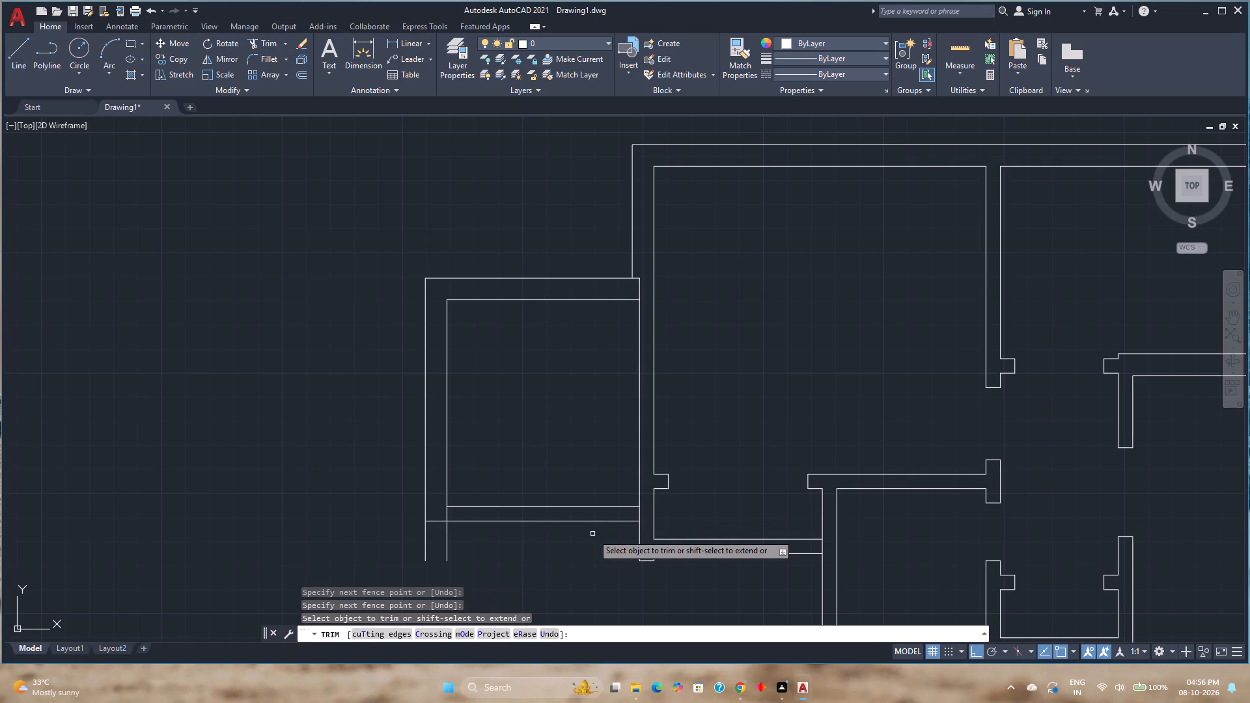
{"action": "scroll", "coordinate": [490, 529], "scroll_direction": "down", "scroll_amount": 1}
{"action": "middle_click_drag", "start_coordinate": [490, 529], "coordinate": [469, 484]}
{"action": "scroll", "coordinate": [468, 482], "scroll_direction": "down", "scroll_amount": 1}
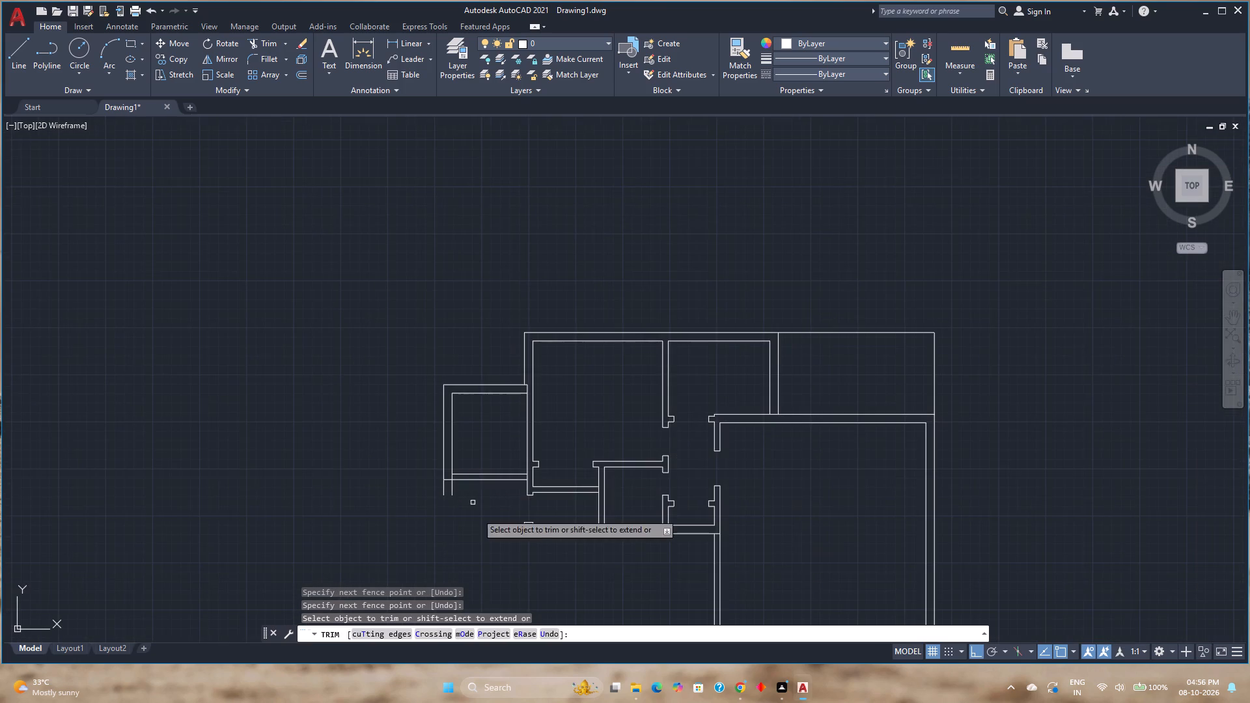
{"action": "scroll", "coordinate": [507, 514], "scroll_direction": "up", "scroll_amount": 1}
{"action": "middle_click_drag", "start_coordinate": [507, 514], "coordinate": [374, 461]}
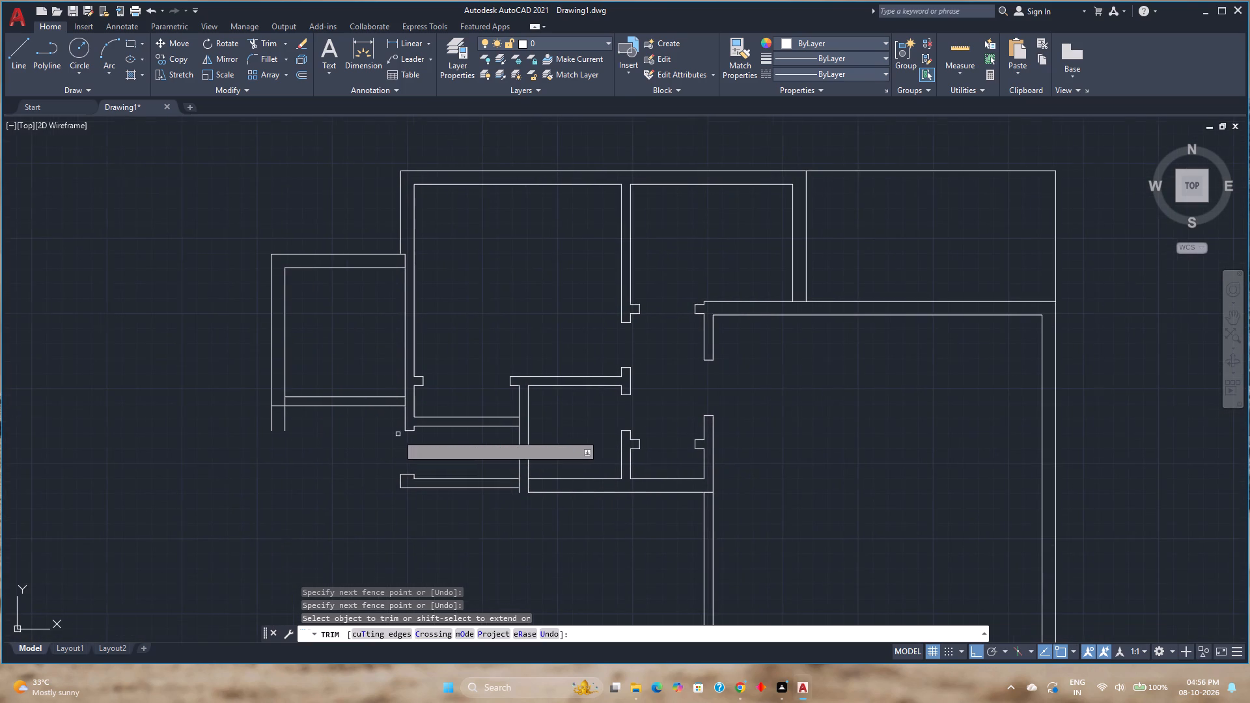
{"action": "scroll", "coordinate": [396, 434], "scroll_direction": "up", "scroll_amount": 3}
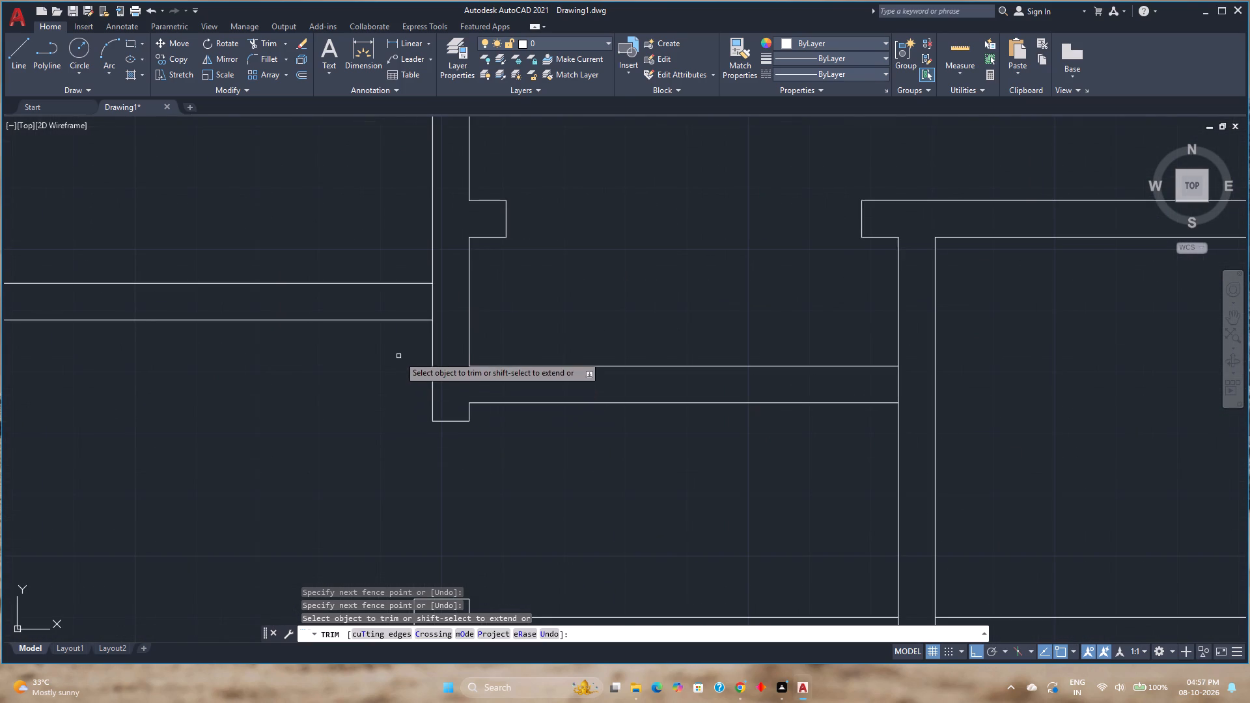
{"action": "scroll", "coordinate": [402, 350], "scroll_direction": "up", "scroll_amount": 3}
{"action": "middle_click_drag", "start_coordinate": [402, 353], "coordinate": [379, 505]}
{"action": "left_click", "coordinate": [518, 325]}
{"action": "left_click", "coordinate": [470, 321]}
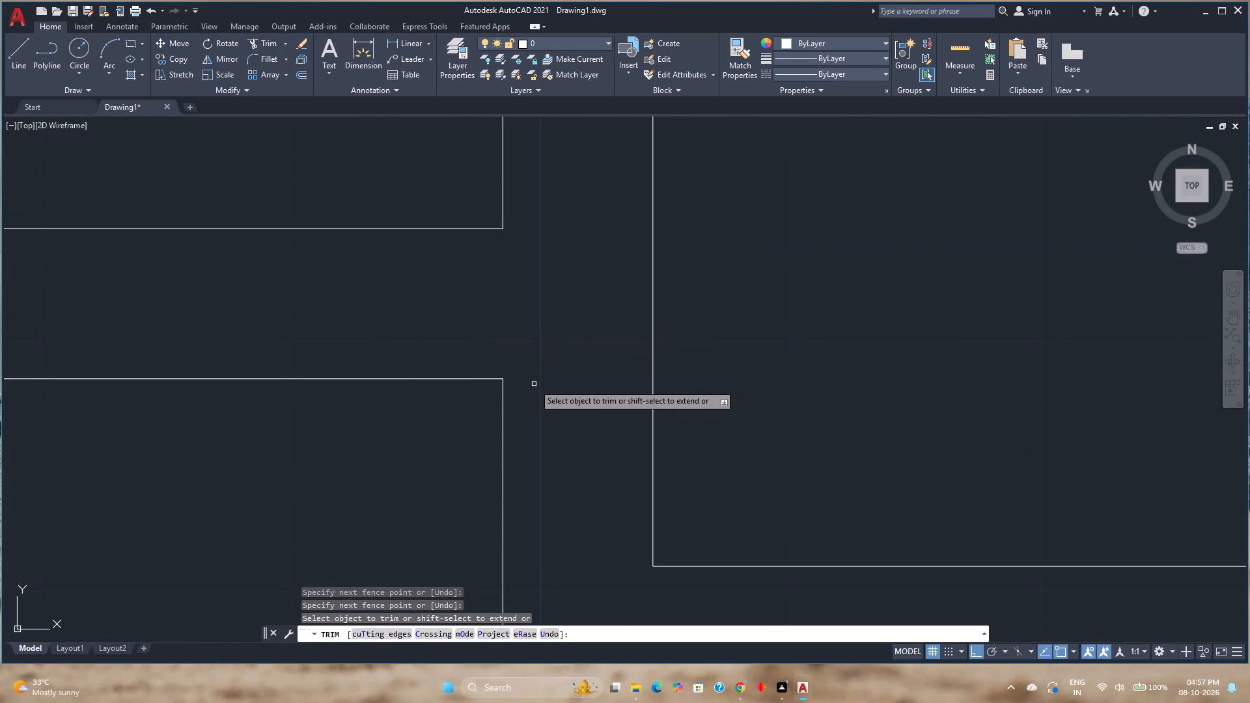
Draw a vertical jamb line across the new room's lower wall where it meets the left block, and move it 6" to the left.
{"action": "left_click", "coordinate": [10, 53]}
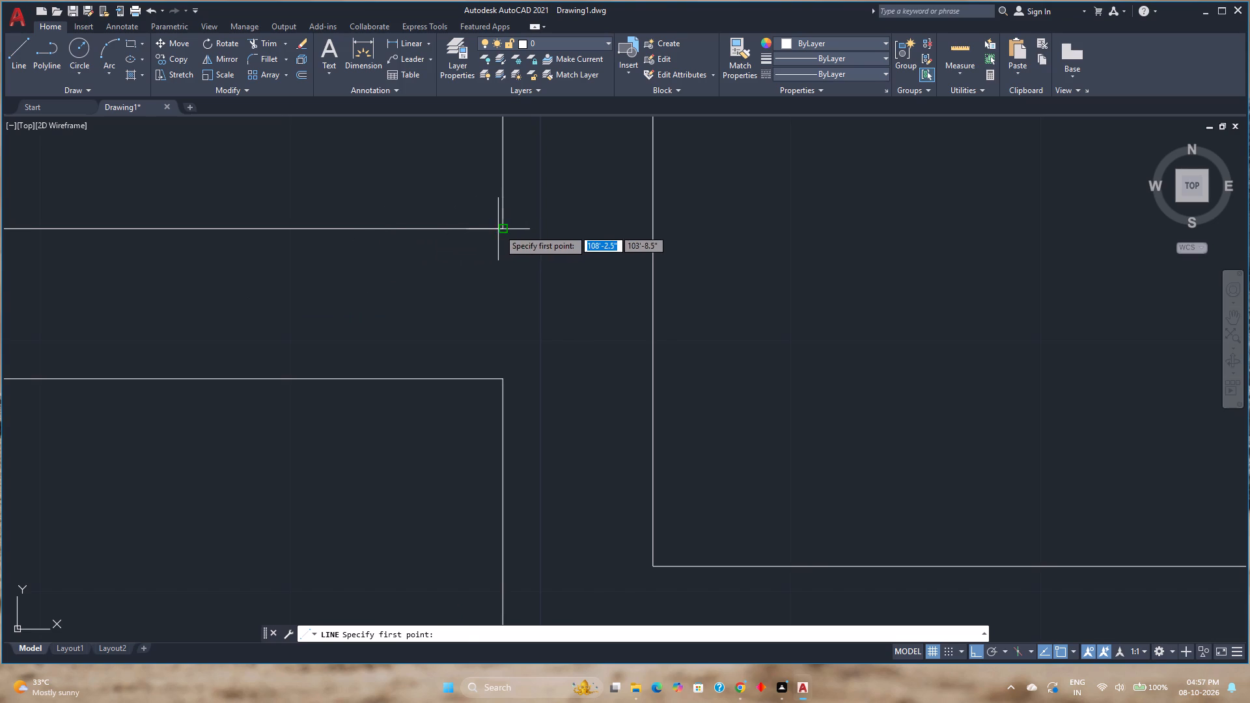
{"action": "left_click", "coordinate": [499, 229]}
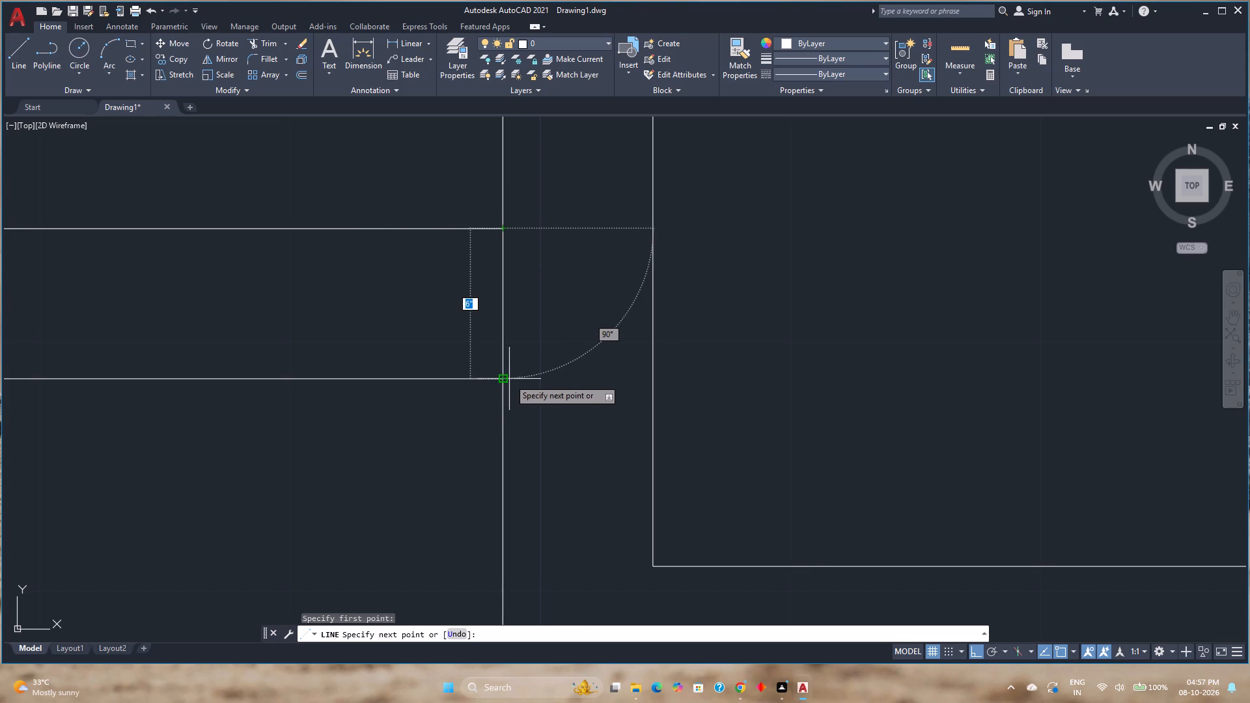
{"action": "left_click", "coordinate": [502, 379]}
{"action": "key", "text": "Escape"}
{"action": "left_click", "coordinate": [503, 301]}
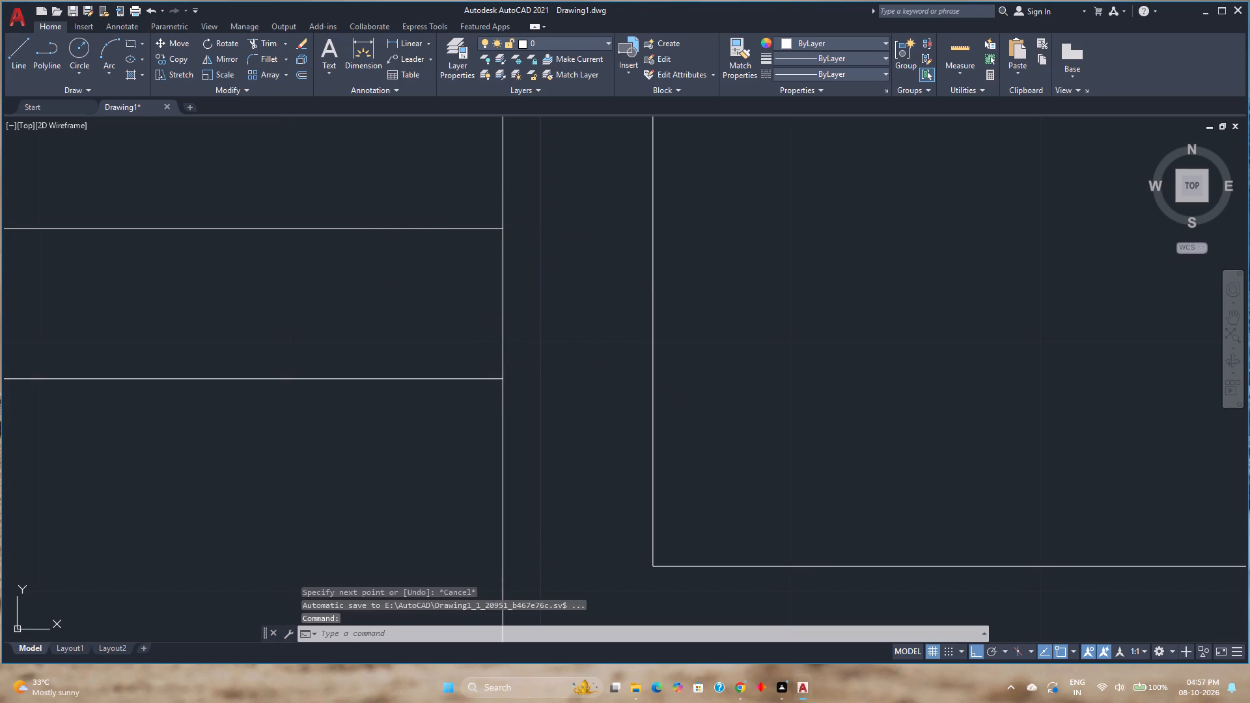
{"action": "key", "text": "m"}
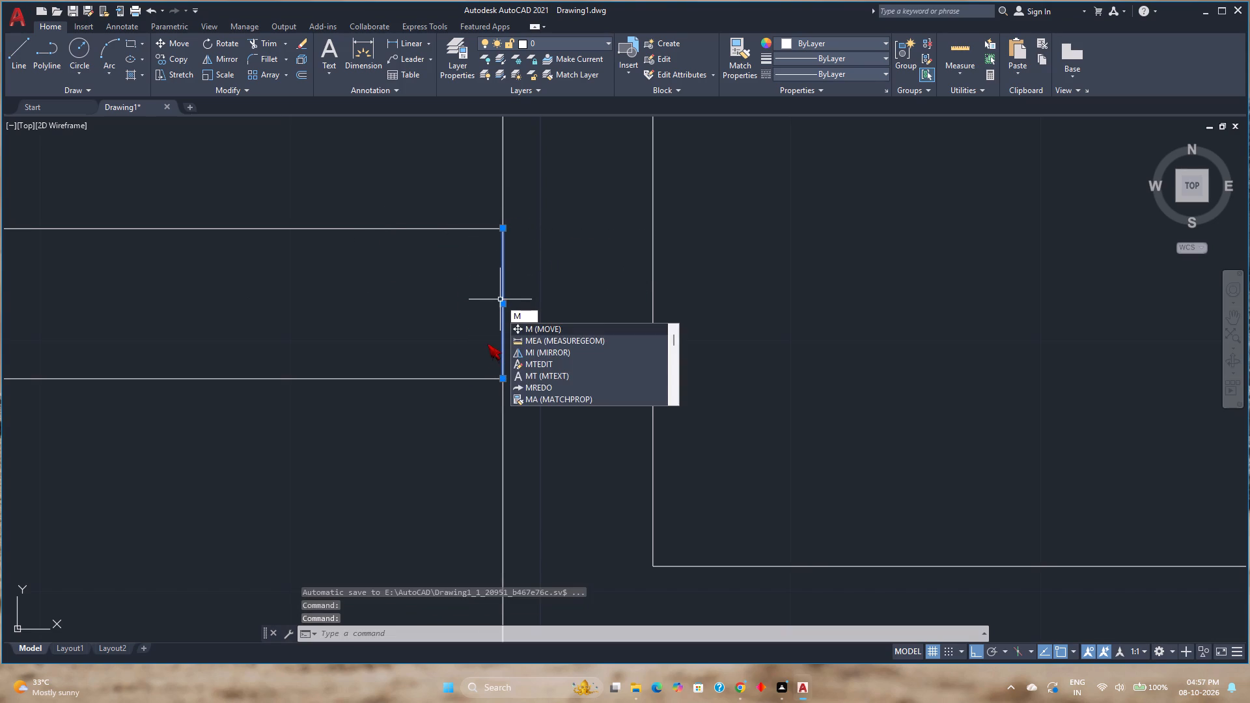
{"action": "key", "text": "Return"}
{"action": "left_click", "coordinate": [498, 379]}
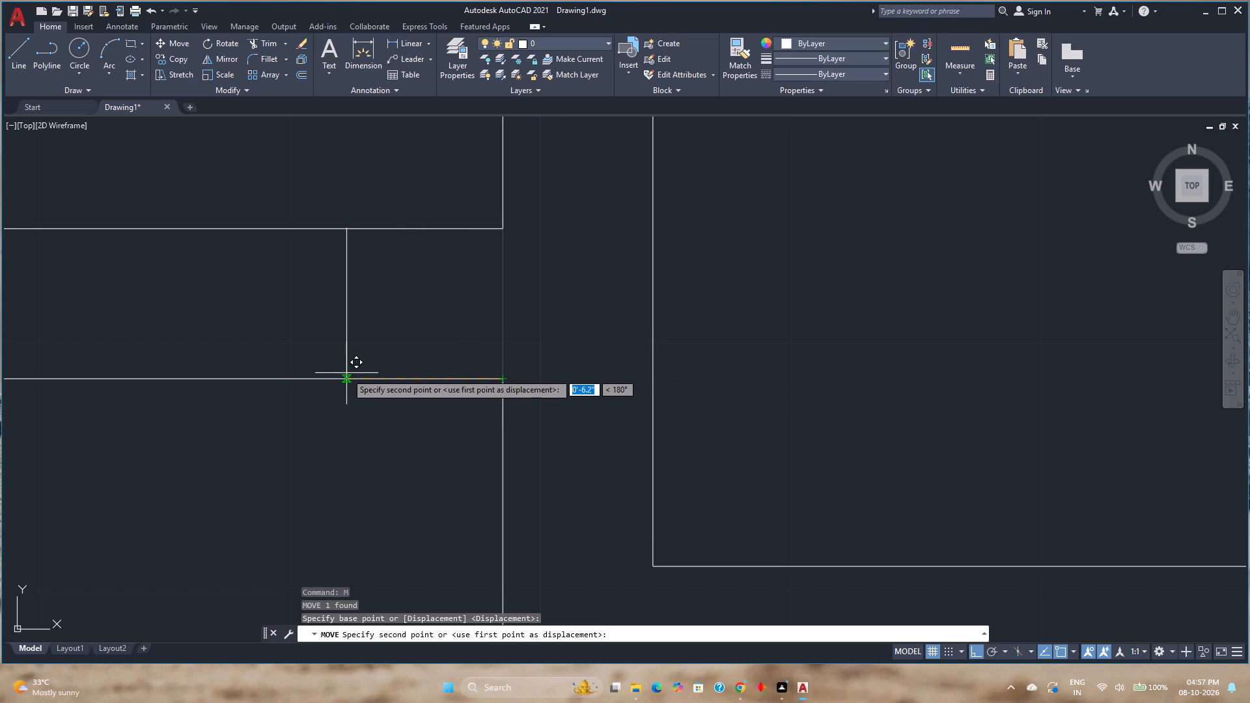
{"action": "key", "text": "6"}
{"action": "key", "text": "Return"}
{"action": "scroll", "coordinate": [374, 334], "scroll_direction": "down", "scroll_amount": 1}
{"action": "middle_click_drag", "start_coordinate": [374, 334], "coordinate": [508, 351]}
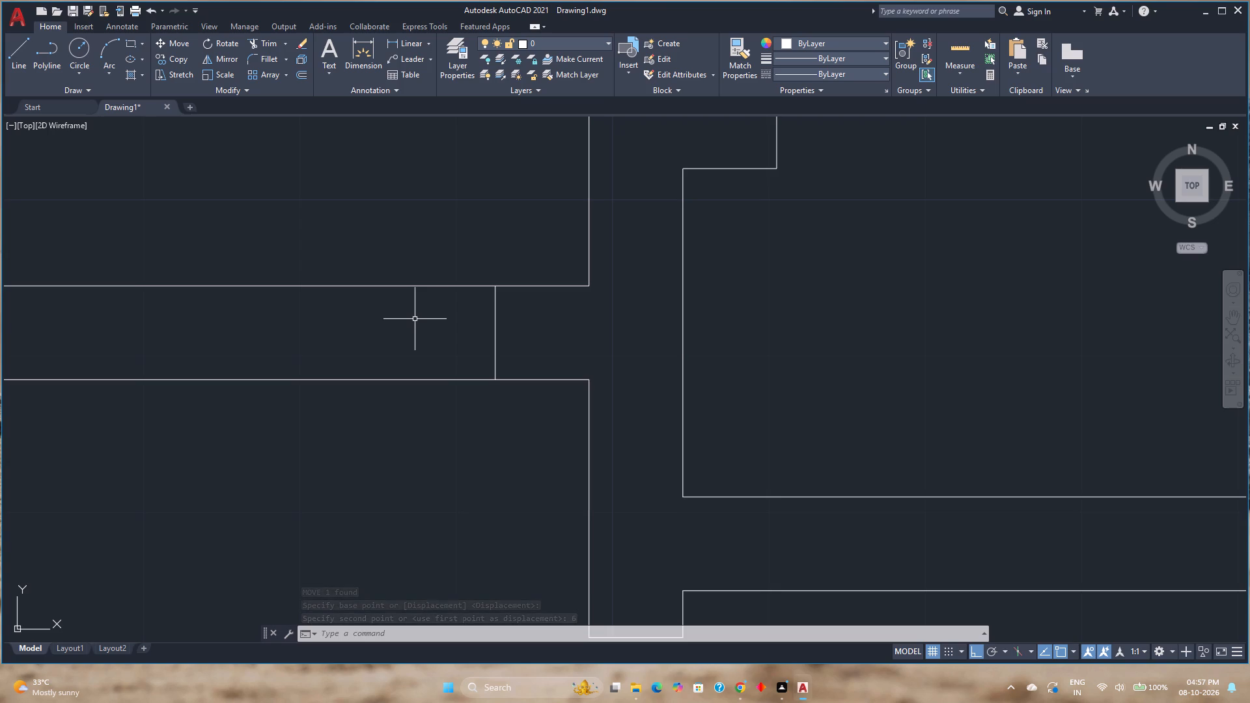
Offset the jamb line 2'6" to the left for the other side of the door opening.
{"action": "left_click", "coordinate": [307, 70]}
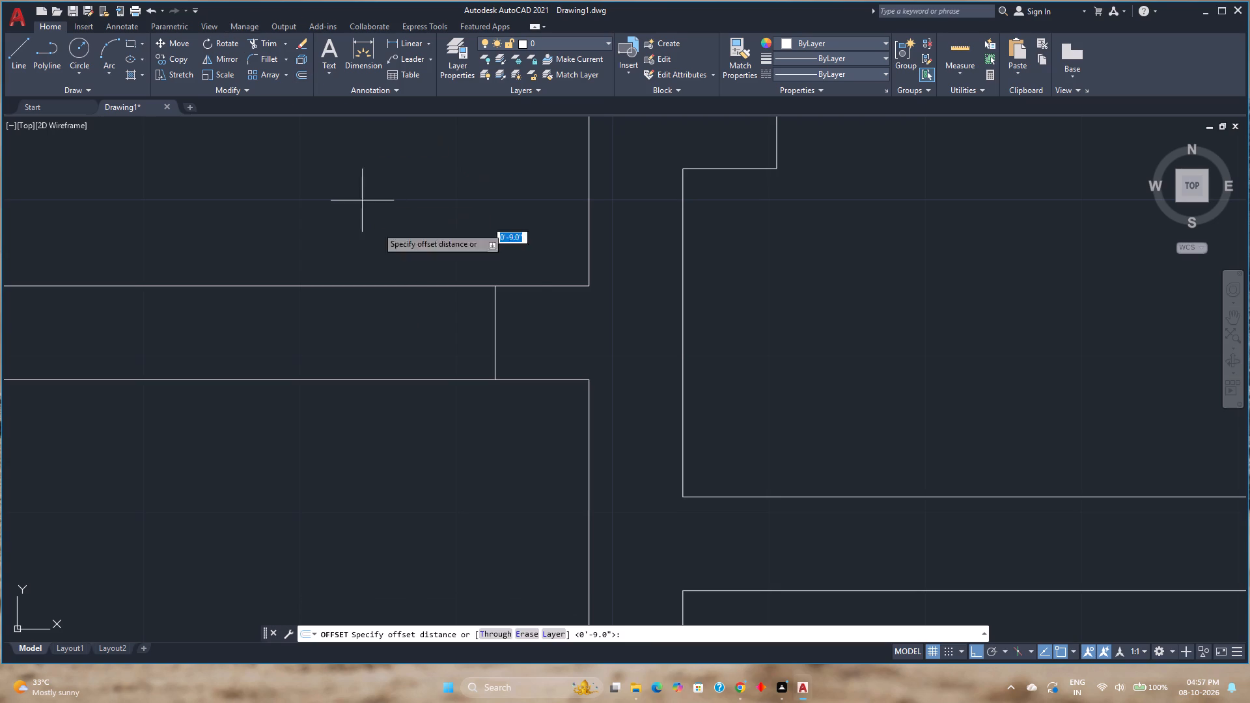
{"action": "key", "text": "2"}
{"action": "key", "text": "apostrophe"}
{"action": "key", "text": "6"}
{"action": "key", "text": "Return"}
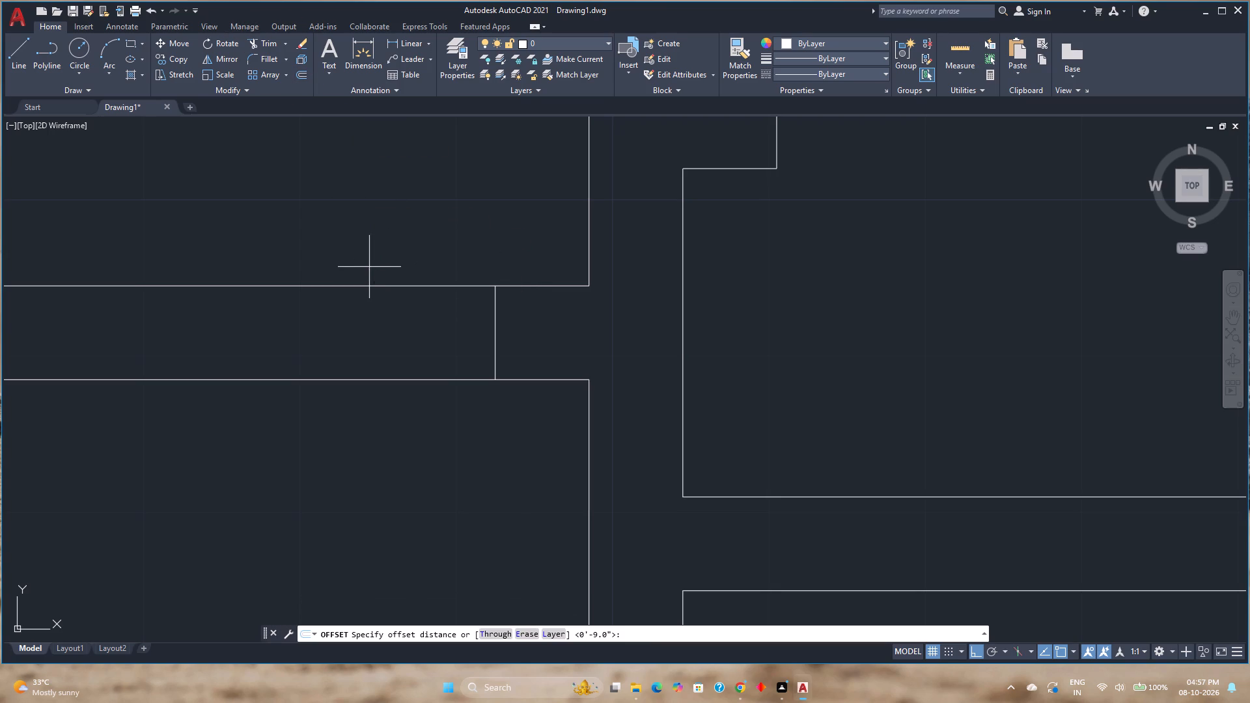
{"action": "left_click", "coordinate": [495, 337]}
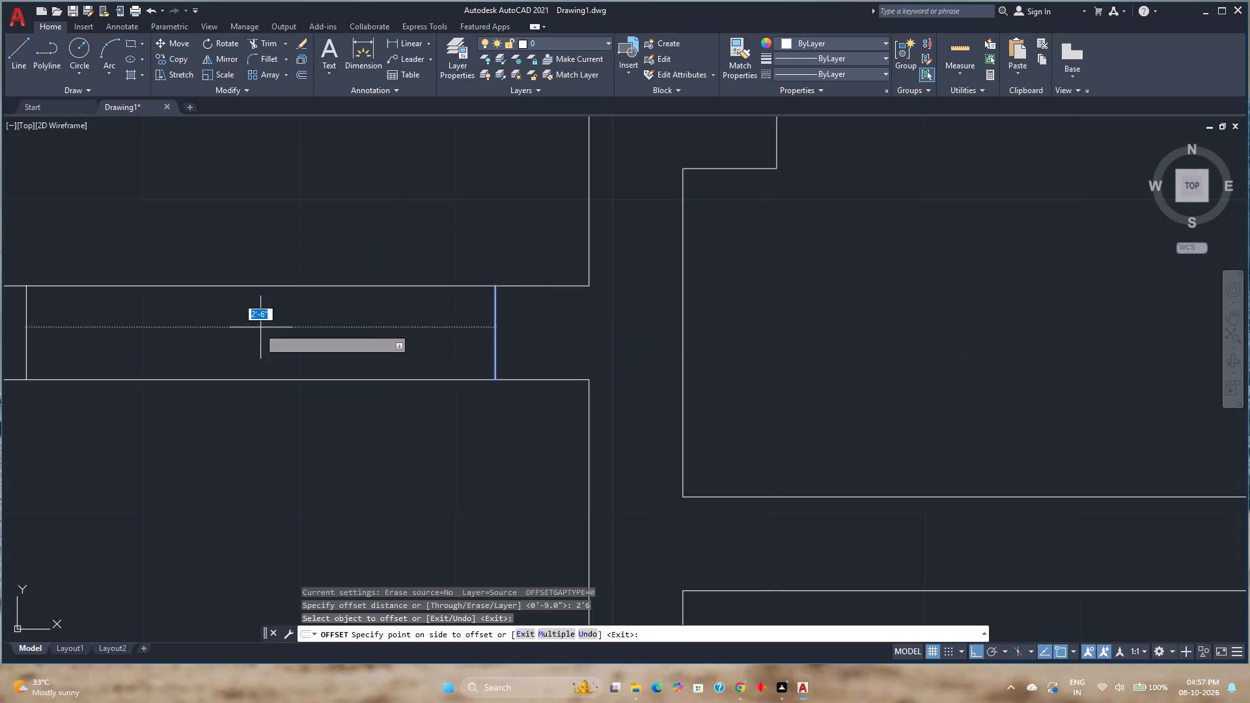
{"action": "scroll", "coordinate": [260, 327], "scroll_direction": "down", "scroll_amount": 3}
{"action": "middle_click_drag", "start_coordinate": [260, 327], "coordinate": [354, 348]}
{"action": "left_click", "coordinate": [305, 351]}
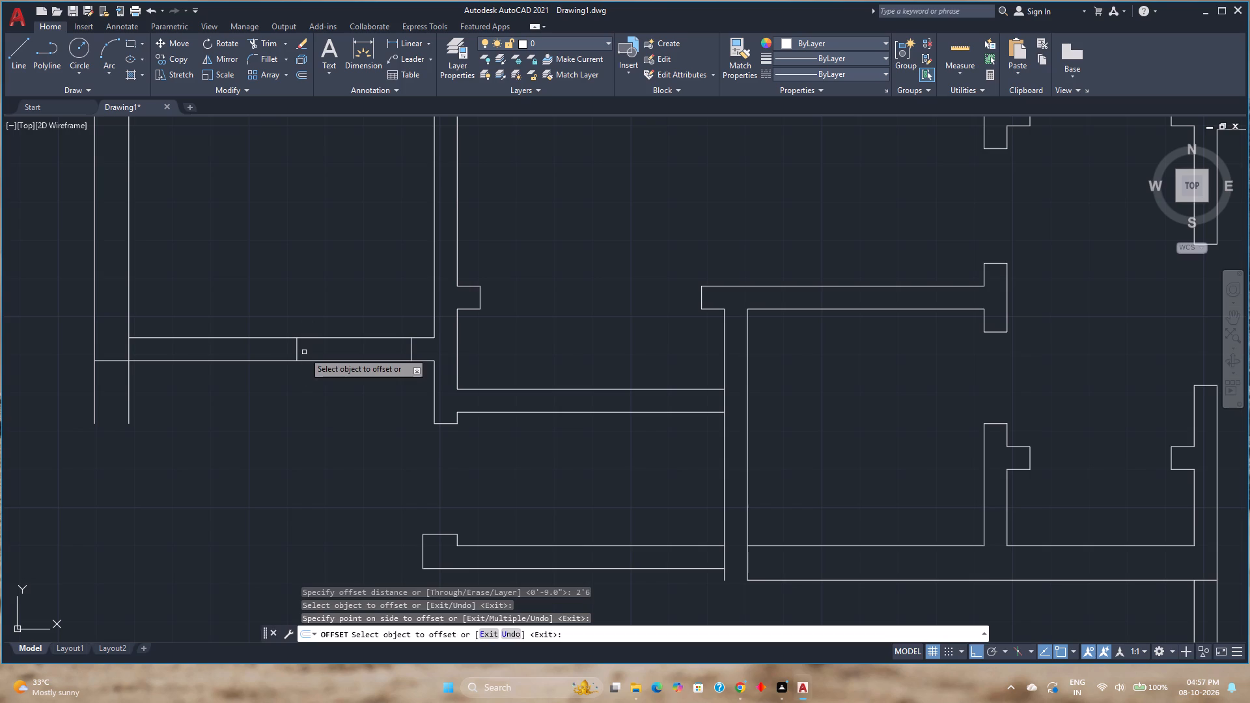
{"action": "key", "text": "Escape"}
Trim both lines of the lower wall between the two jamb lines to open the doorway.
{"action": "key", "text": "t"}
{"action": "key", "text": "r"}
{"action": "key", "text": "Return"}
{"action": "left_click", "coordinate": [341, 320]}
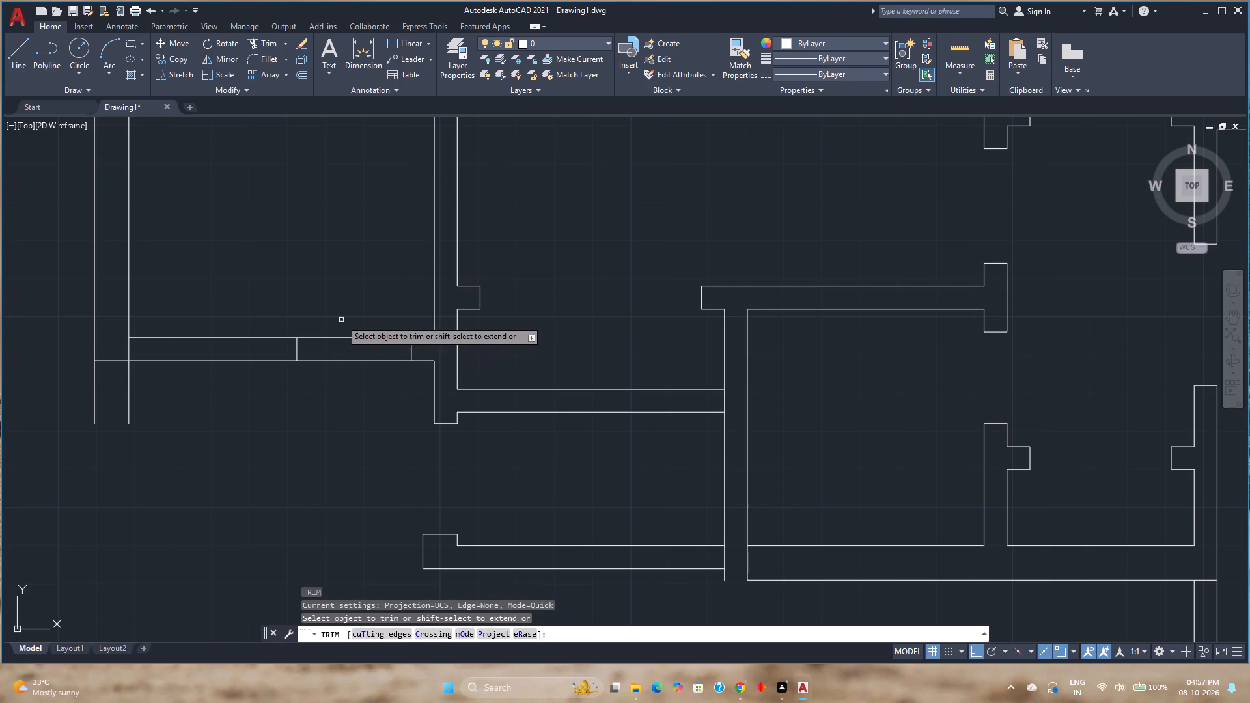
{"action": "left_click", "coordinate": [336, 379]}
Offset the lowest wall line of the small rooms beside the large room 11'2" downward.
{"action": "scroll", "coordinate": [348, 386], "scroll_direction": "down", "scroll_amount": 1}
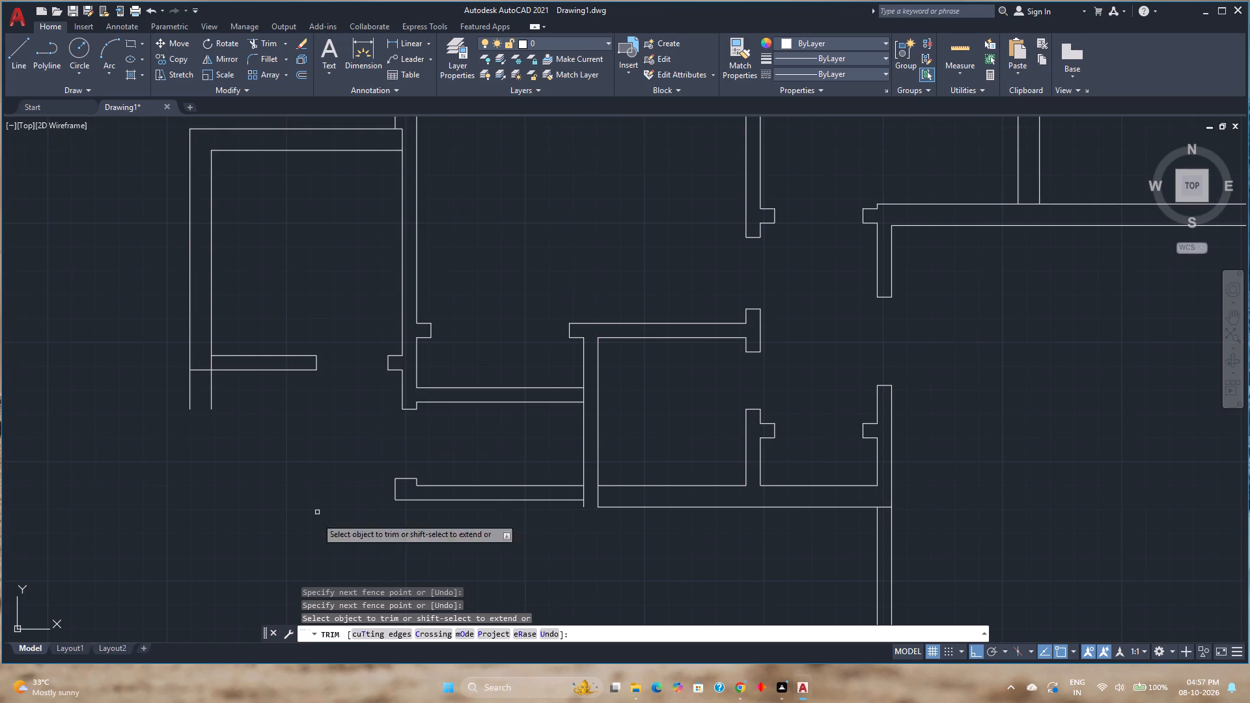
{"action": "scroll", "coordinate": [348, 659], "scroll_direction": "down", "scroll_amount": 1}
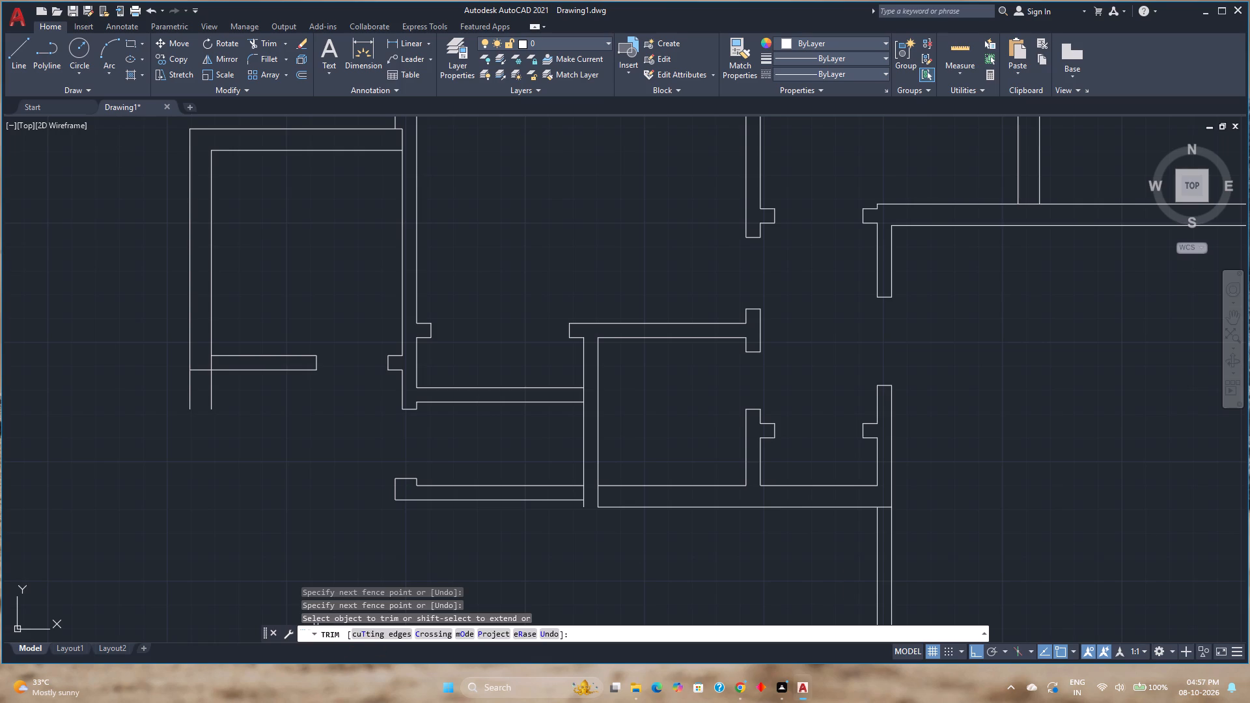
{"action": "scroll", "coordinate": [576, 572], "scroll_direction": "down", "scroll_amount": 1}
{"action": "middle_click_drag", "start_coordinate": [571, 573], "coordinate": [480, 430]}
{"action": "scroll", "coordinate": [380, 372], "scroll_direction": "down", "scroll_amount": 1}
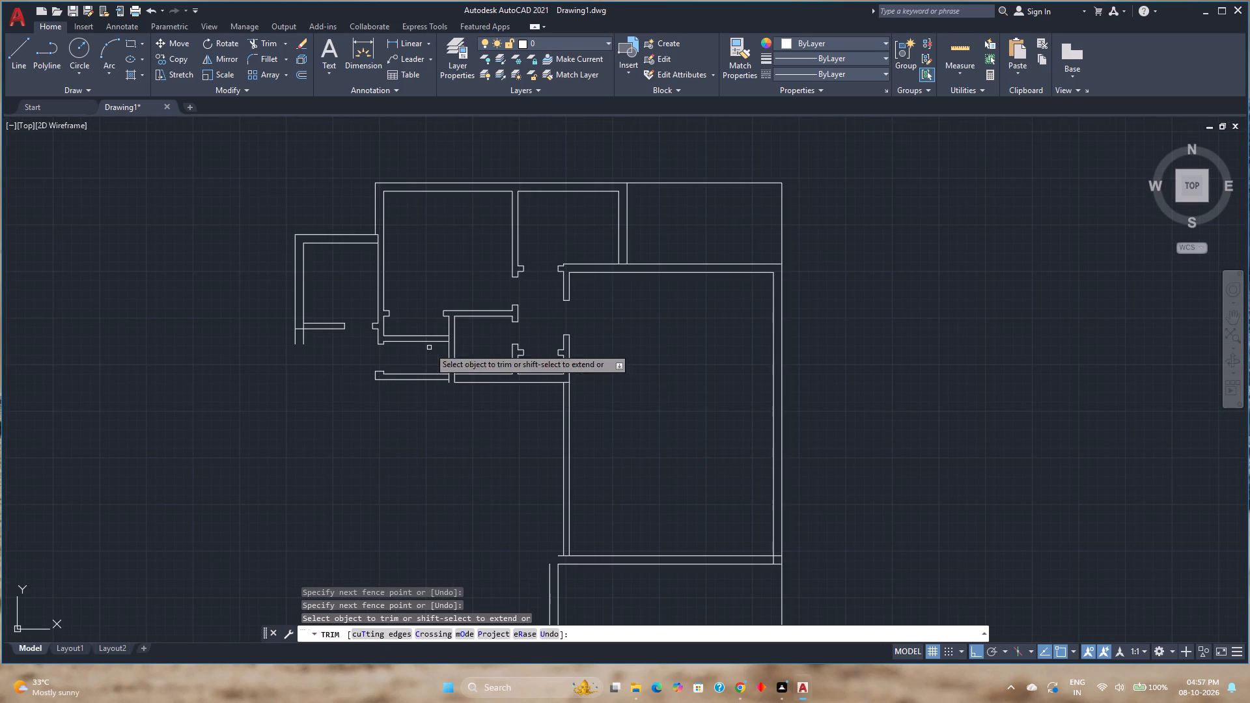
{"action": "middle_click_drag", "start_coordinate": [699, 466], "coordinate": [637, 383]}
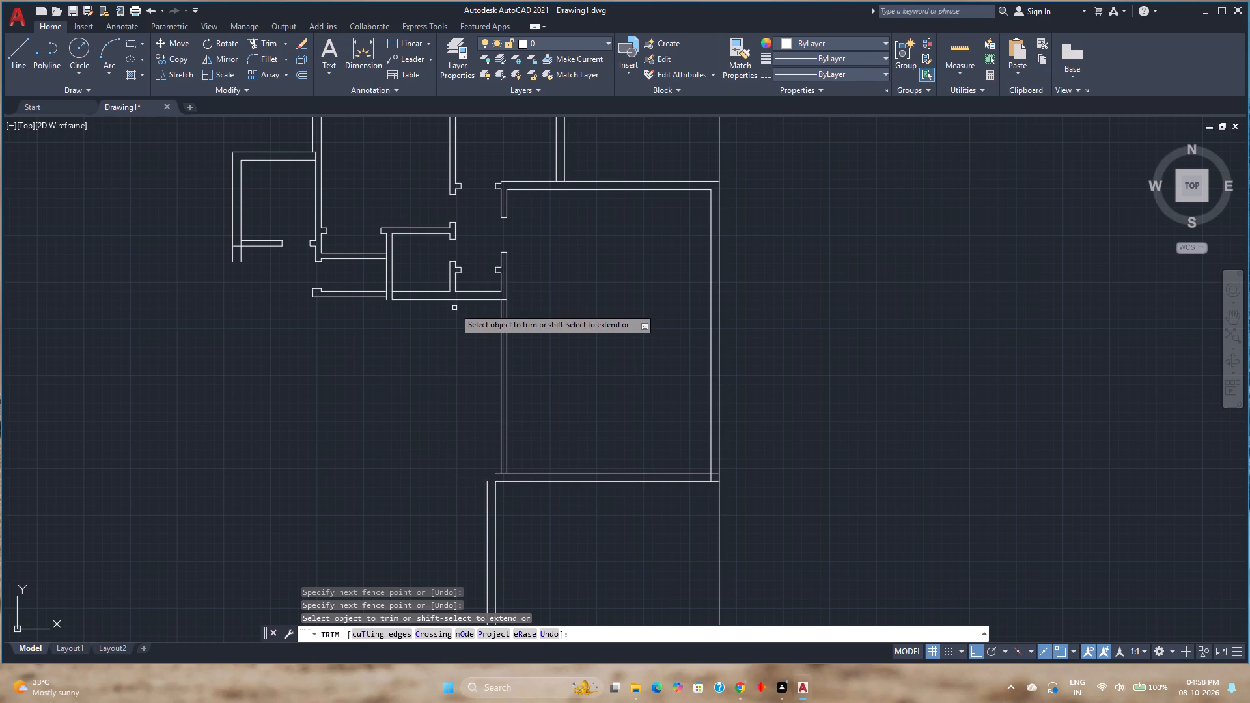
{"action": "left_click", "coordinate": [307, 72]}
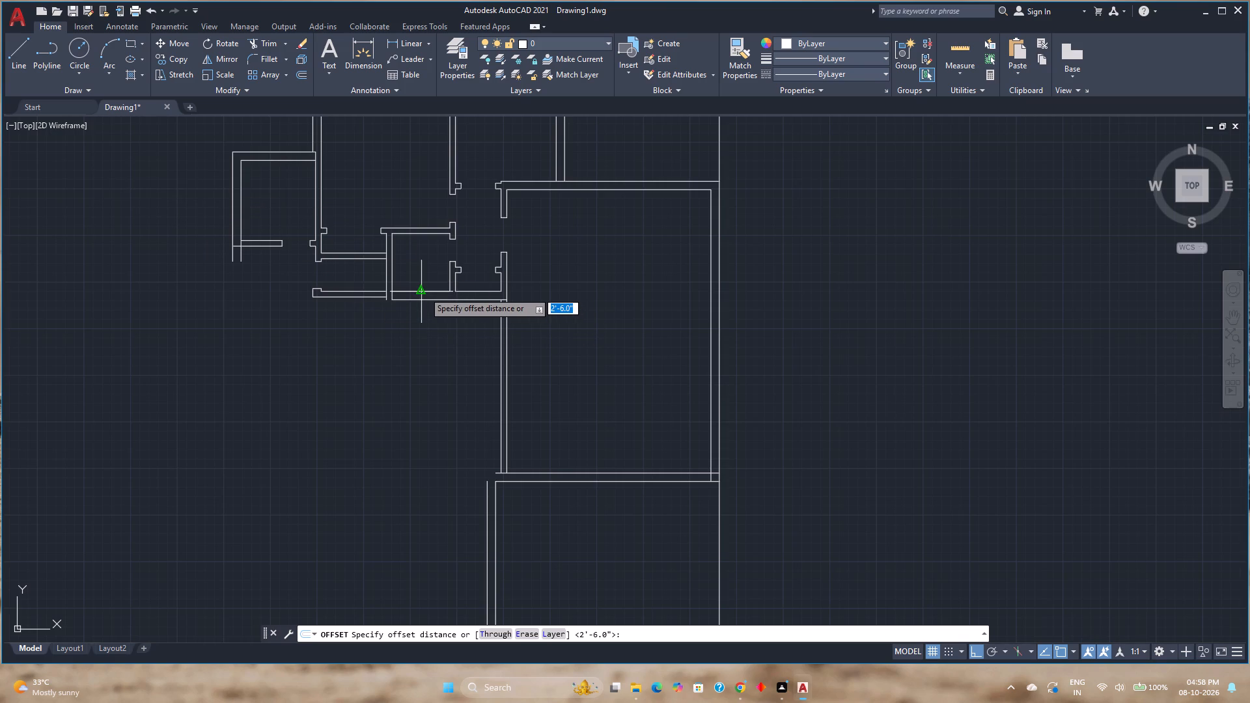
{"action": "type", "text": "11'2"}
{"action": "key", "text": "Return"}
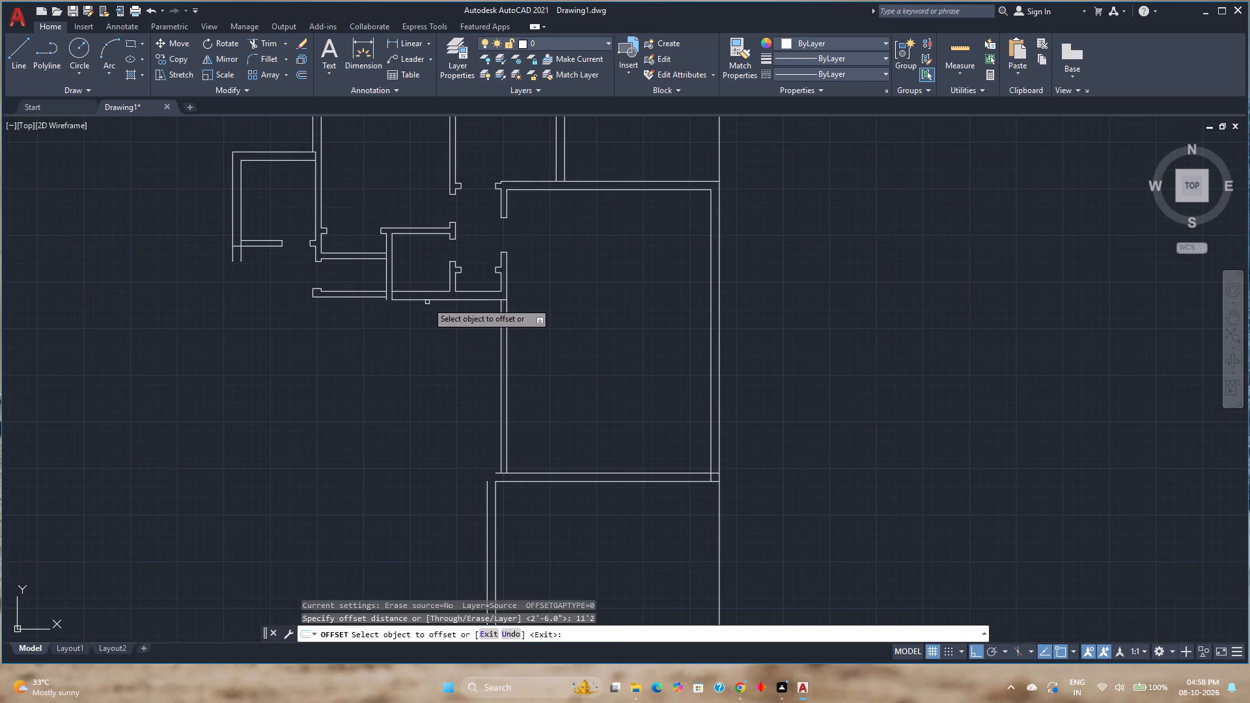
{"action": "left_click", "coordinate": [430, 297]}
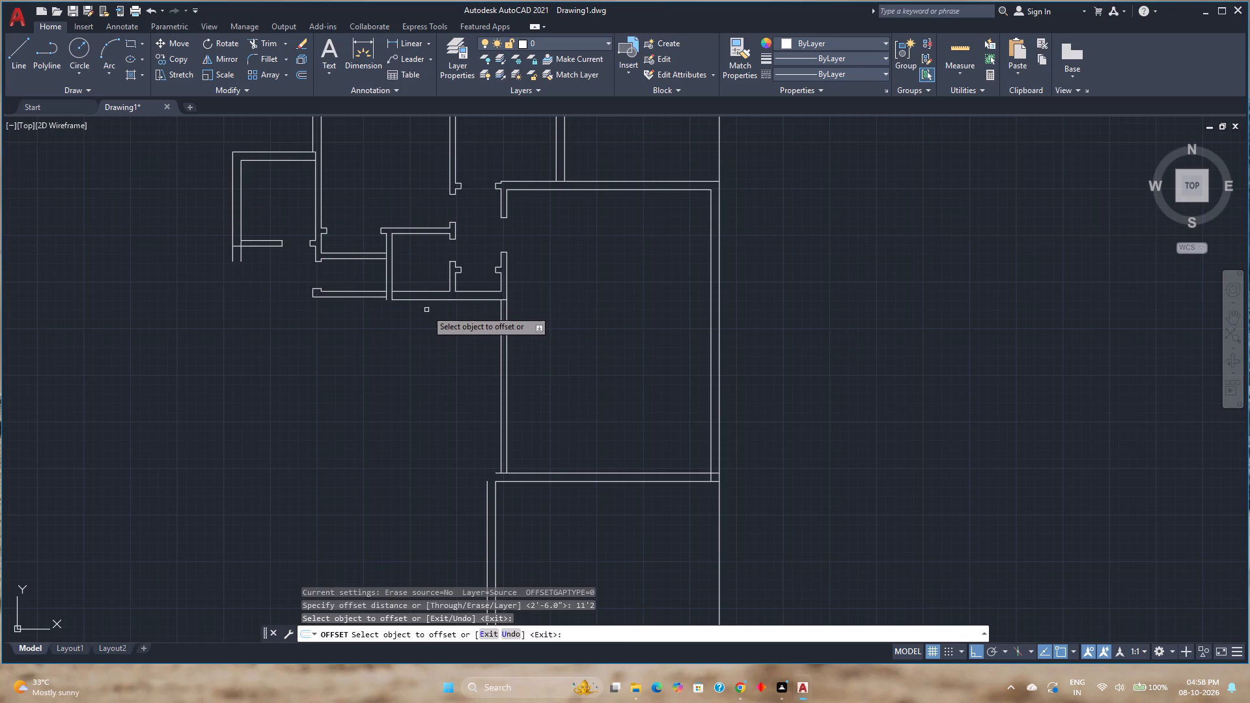
{"action": "left_click", "coordinate": [428, 299]}
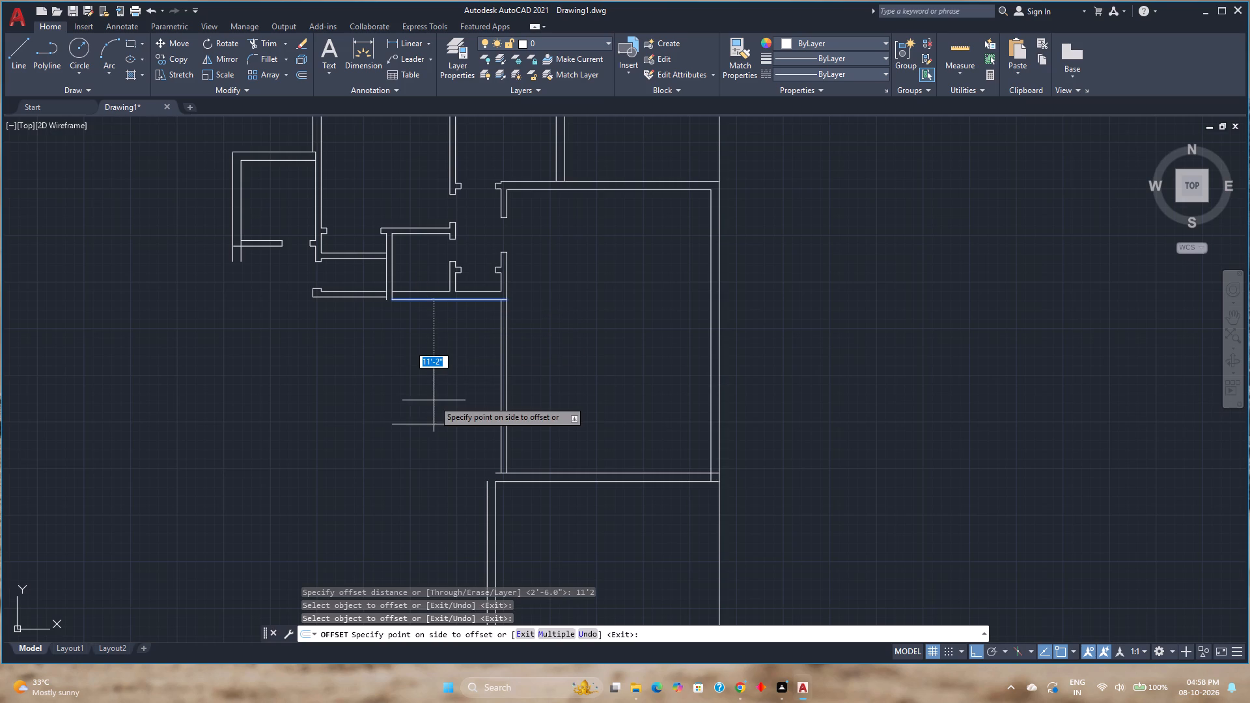
{"action": "left_click", "coordinate": [434, 400]}
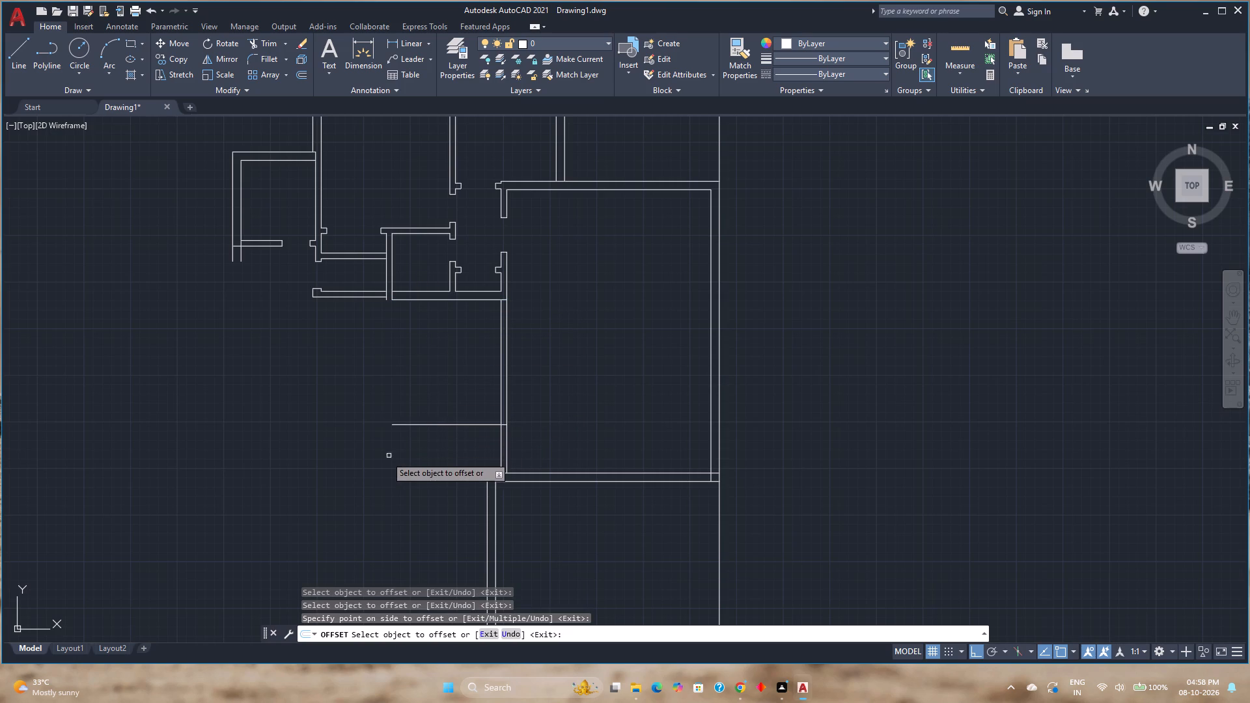
{"action": "scroll", "coordinate": [388, 466], "scroll_direction": "down", "scroll_amount": 2}
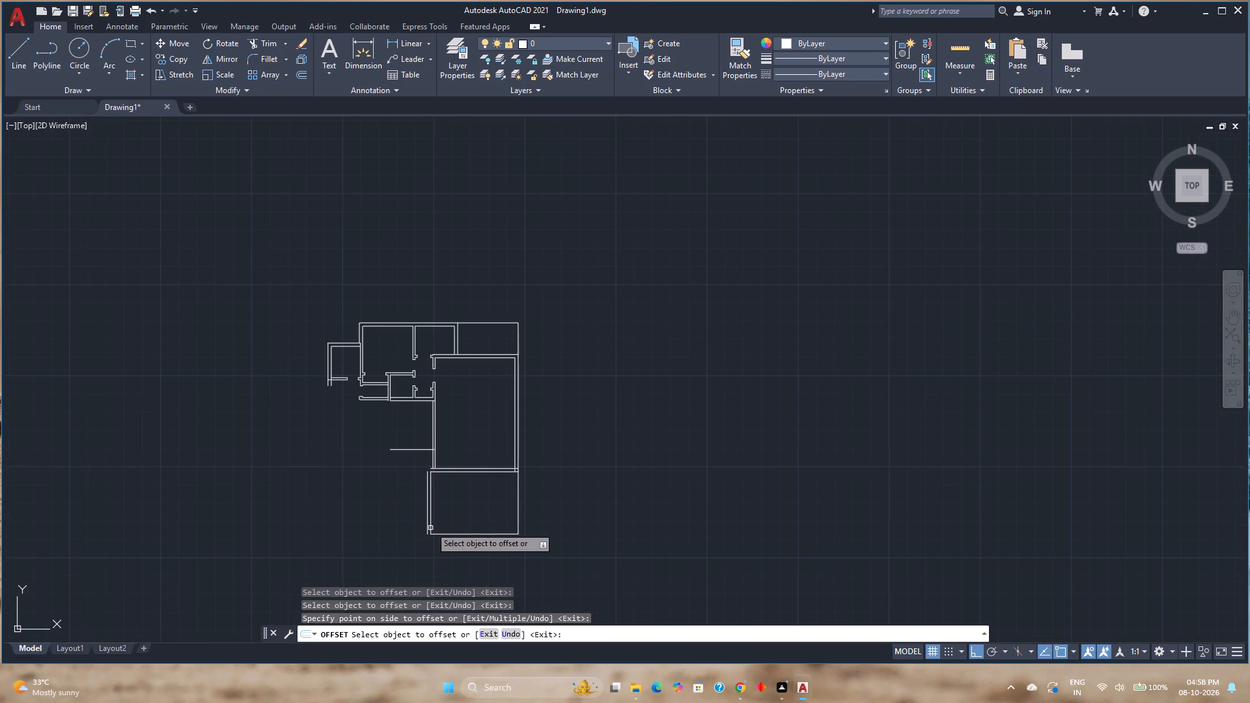
{"action": "scroll", "coordinate": [417, 460], "scroll_direction": "up", "scroll_amount": 3}
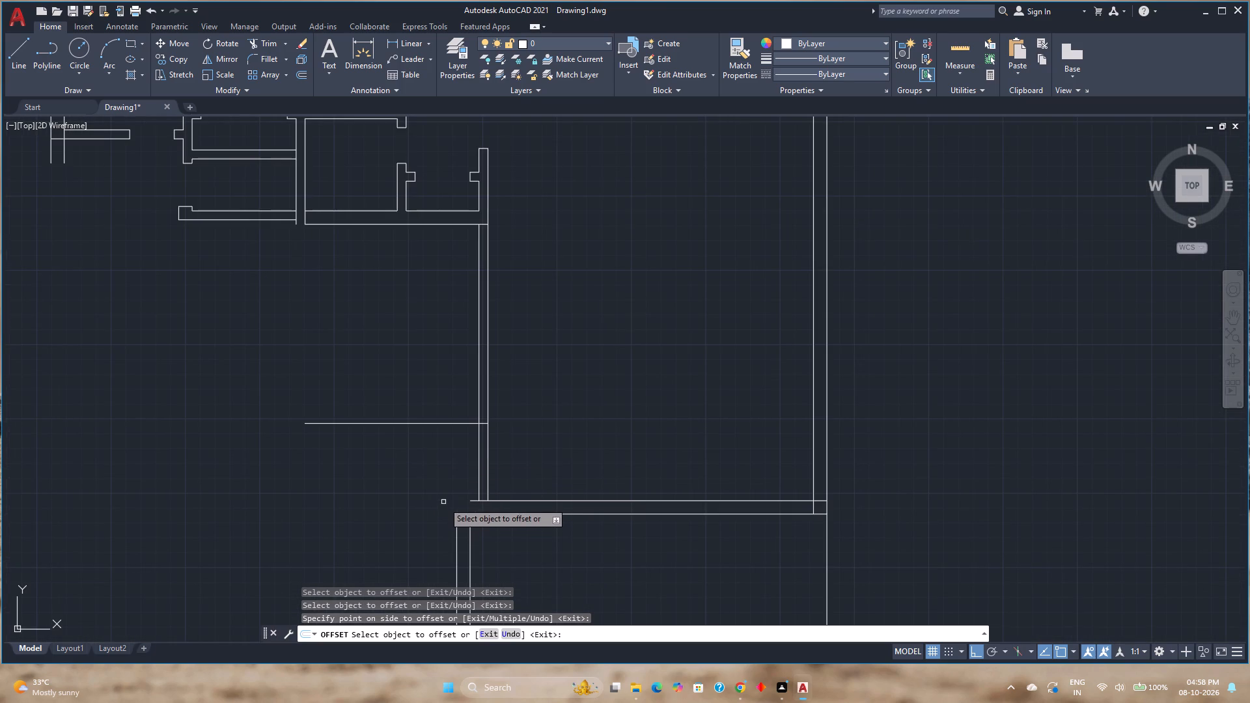
{"action": "key", "text": "Escape"}
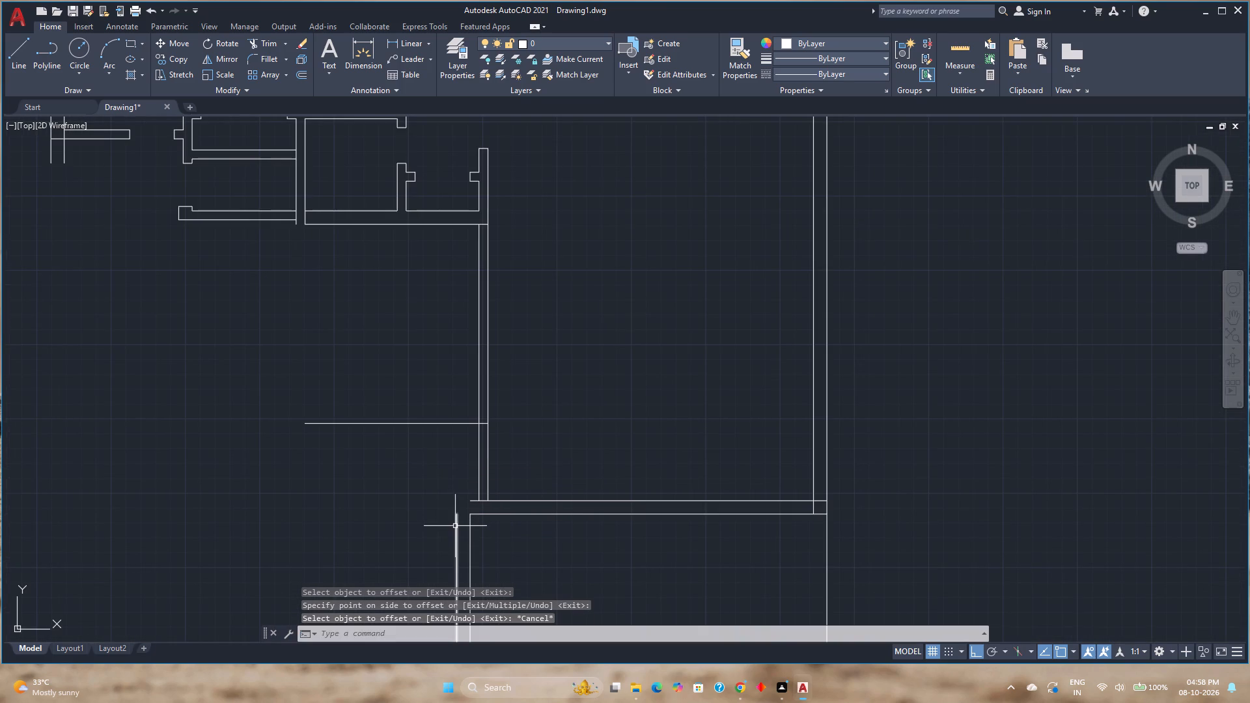
Extend the bottom room's outer left wall line upward and its outer top wall line leftward so they meet at the corner.
{"action": "key", "text": "e"}
{"action": "key", "text": "x"}
{"action": "key", "text": "Return"}
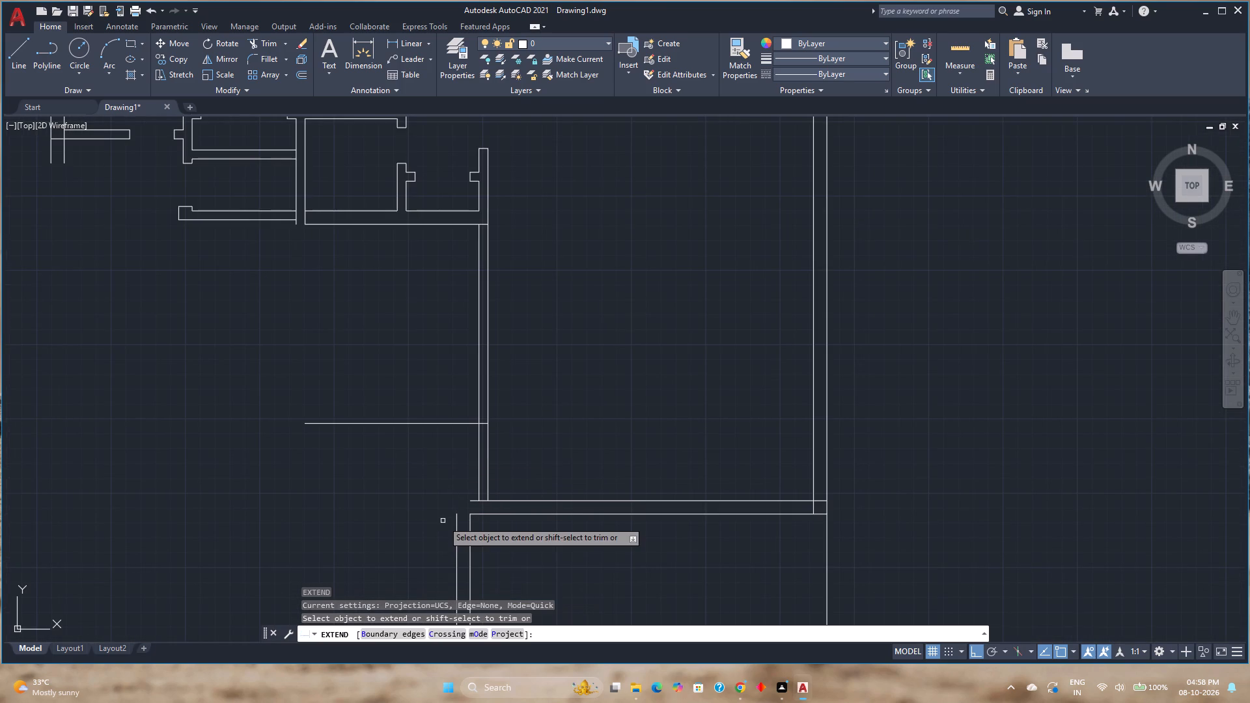
{"action": "left_click", "coordinate": [456, 544]}
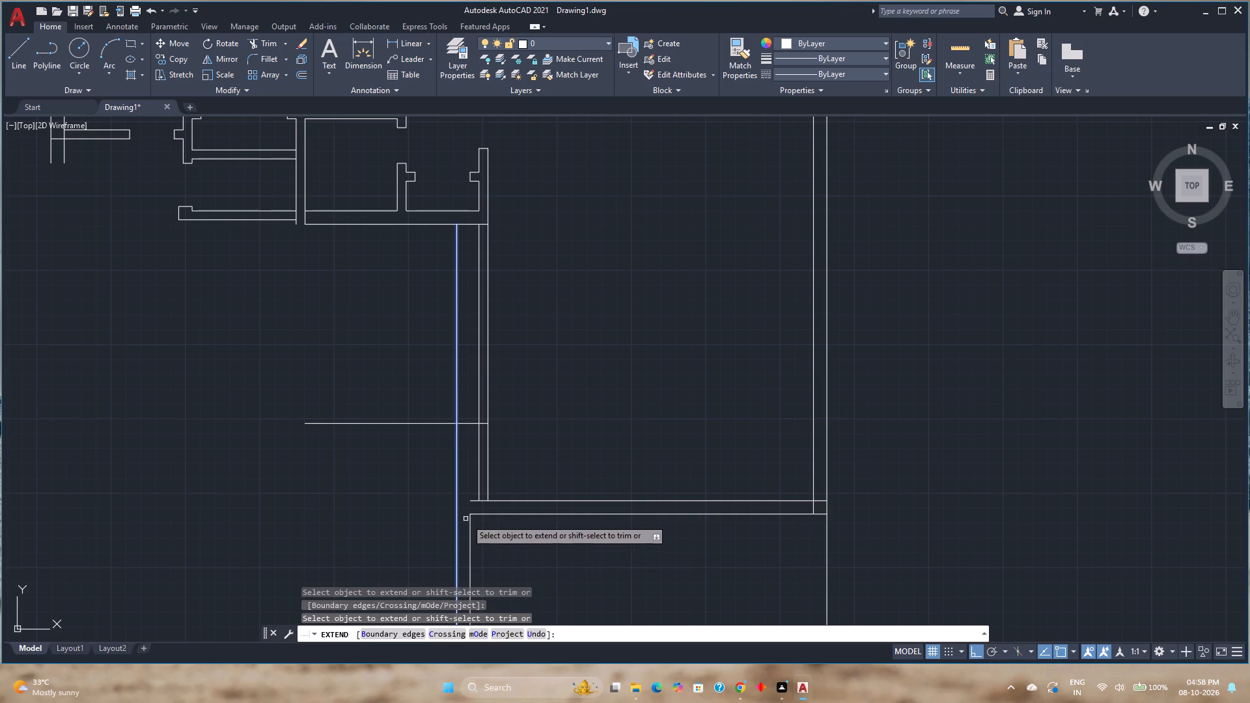
{"action": "left_click", "coordinate": [473, 501]}
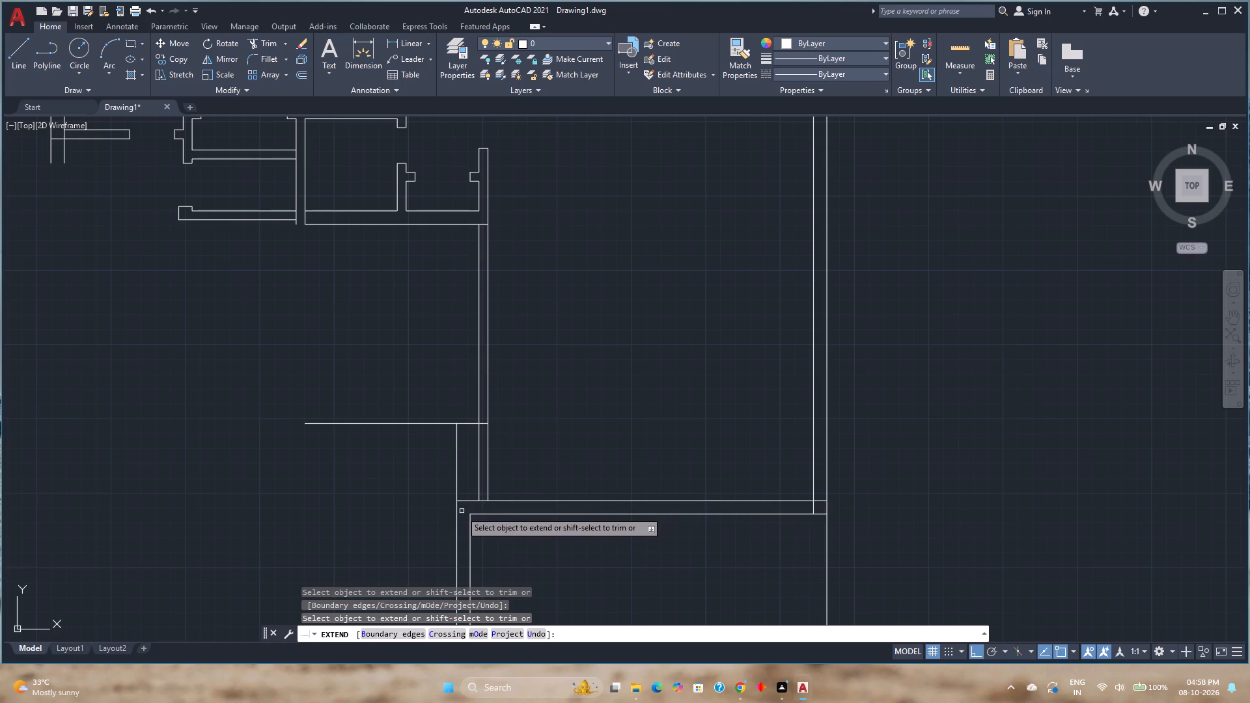
{"action": "key", "text": "Escape"}
Trim the part of the bottom room's outer left wall line that projects above its top wall.
{"action": "key", "text": "t"}
{"action": "key", "text": "r"}
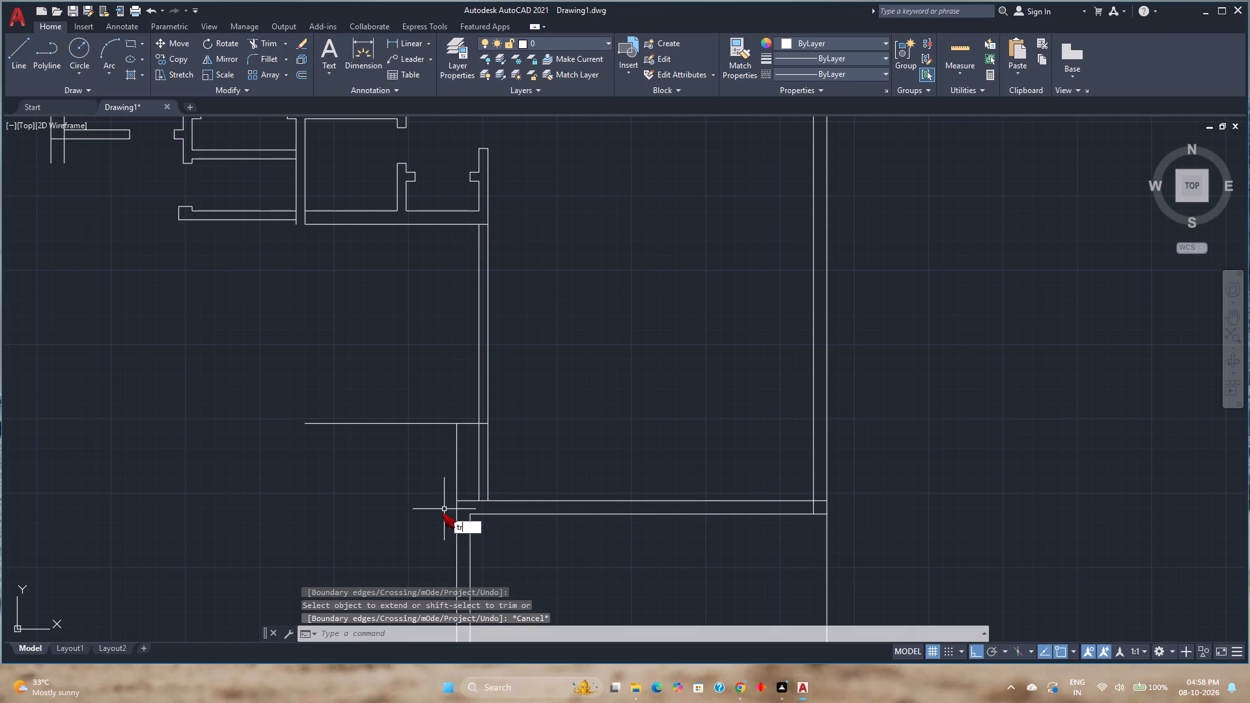
{"action": "key", "text": "Return"}
{"action": "left_click", "coordinate": [449, 475]}
{"action": "left_click", "coordinate": [457, 473]}
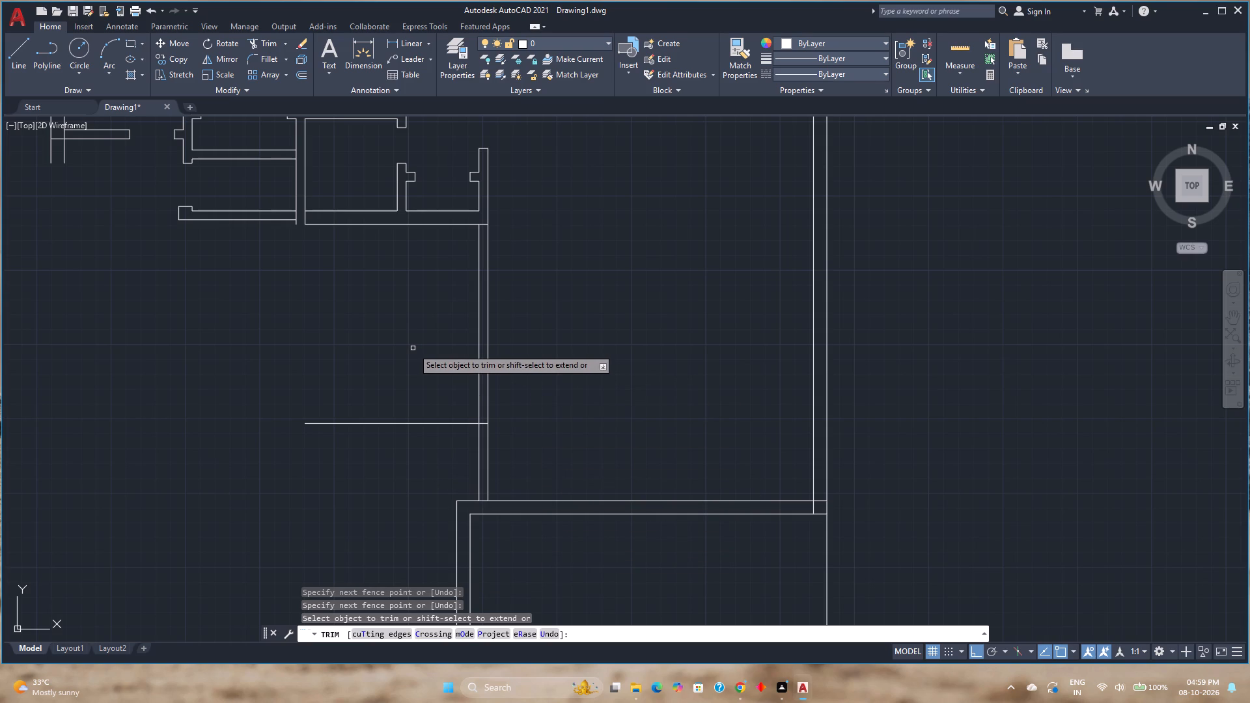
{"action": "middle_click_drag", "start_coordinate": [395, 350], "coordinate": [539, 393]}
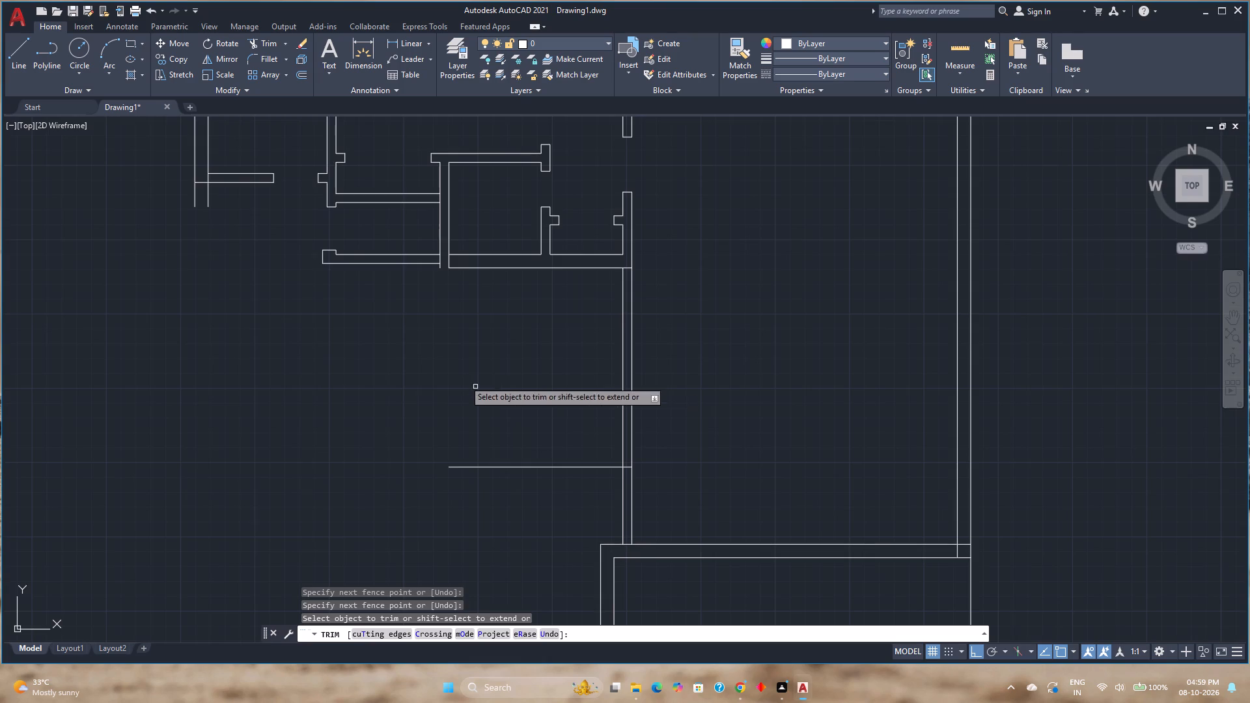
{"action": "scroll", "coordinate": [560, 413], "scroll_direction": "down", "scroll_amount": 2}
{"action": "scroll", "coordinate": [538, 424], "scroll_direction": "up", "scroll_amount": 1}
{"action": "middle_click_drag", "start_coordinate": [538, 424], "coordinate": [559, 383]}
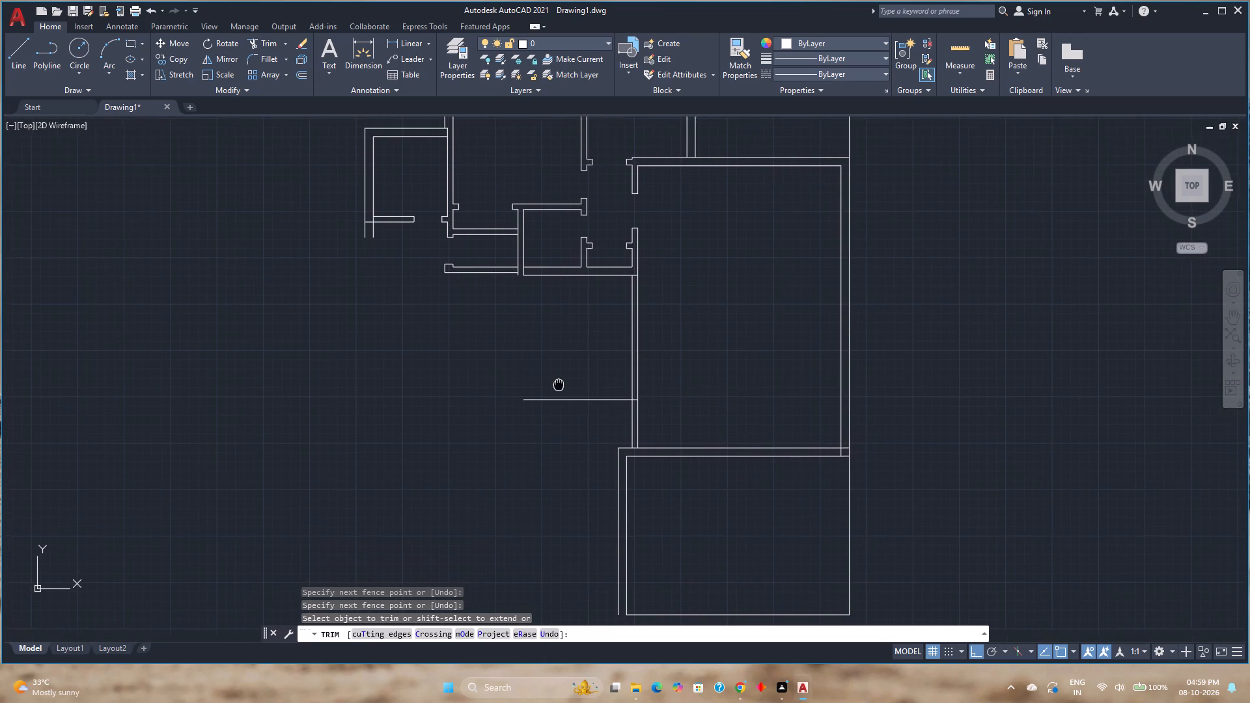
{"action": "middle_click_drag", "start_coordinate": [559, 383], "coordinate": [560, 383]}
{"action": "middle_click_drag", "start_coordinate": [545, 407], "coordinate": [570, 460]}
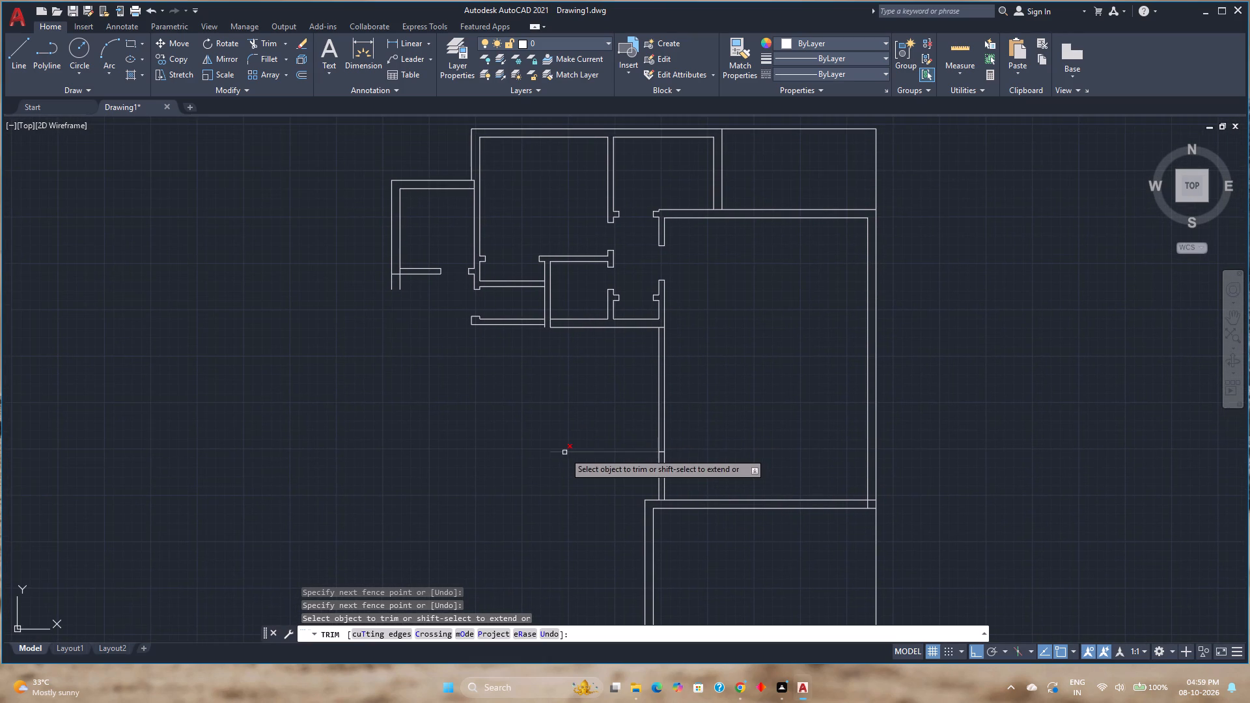
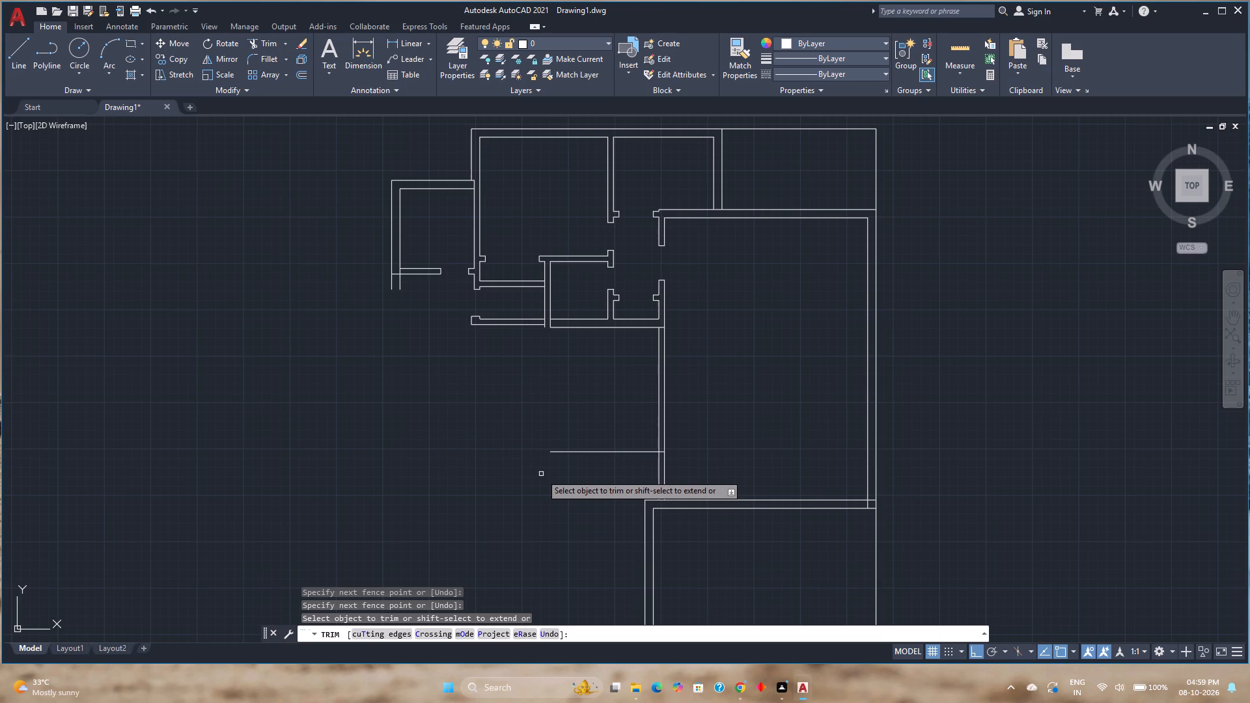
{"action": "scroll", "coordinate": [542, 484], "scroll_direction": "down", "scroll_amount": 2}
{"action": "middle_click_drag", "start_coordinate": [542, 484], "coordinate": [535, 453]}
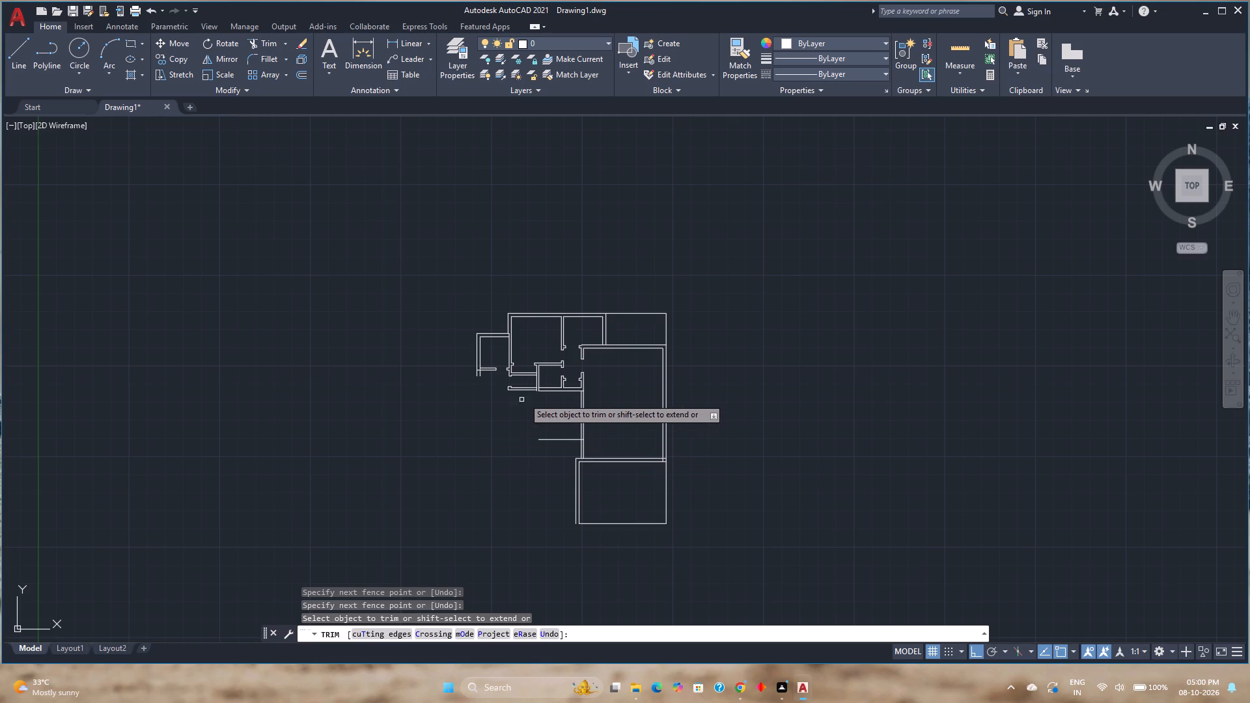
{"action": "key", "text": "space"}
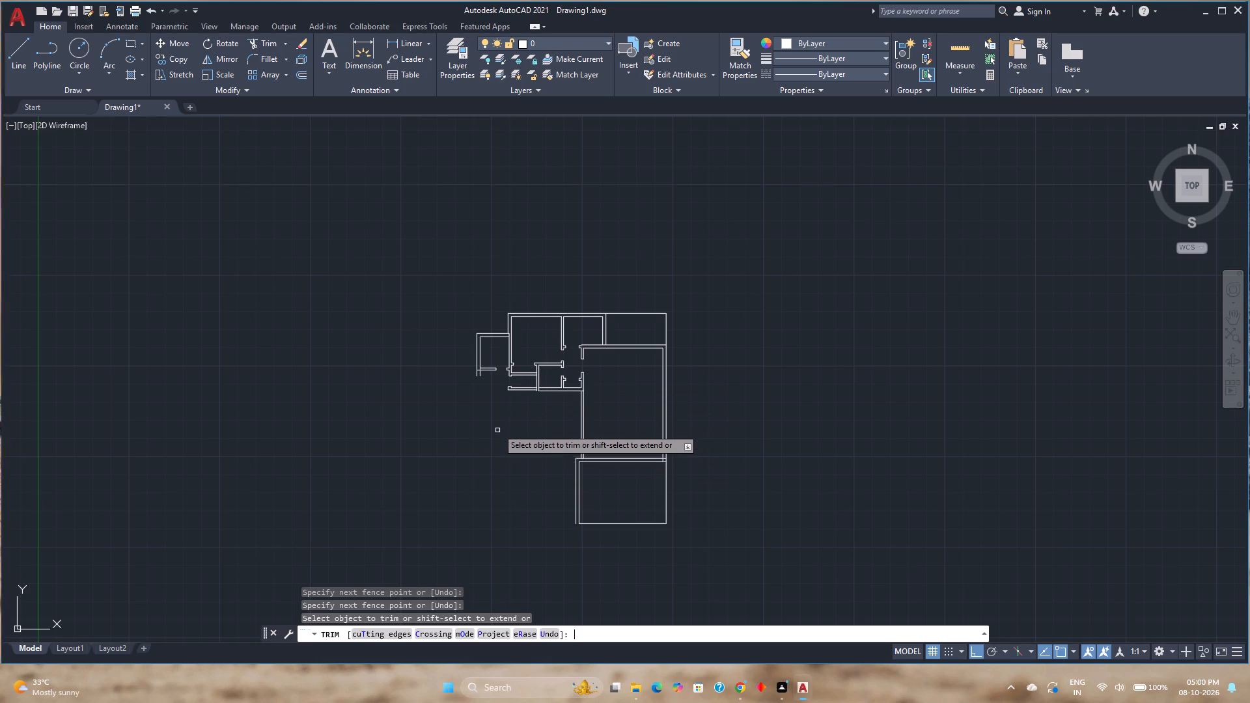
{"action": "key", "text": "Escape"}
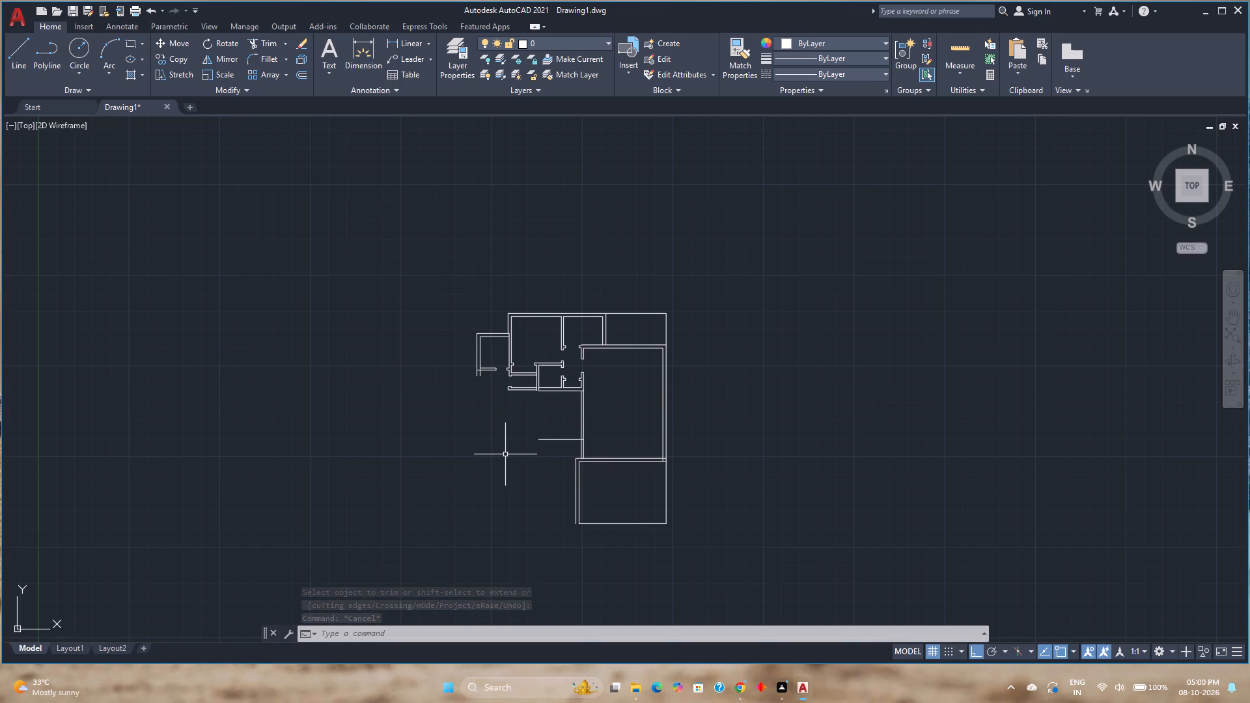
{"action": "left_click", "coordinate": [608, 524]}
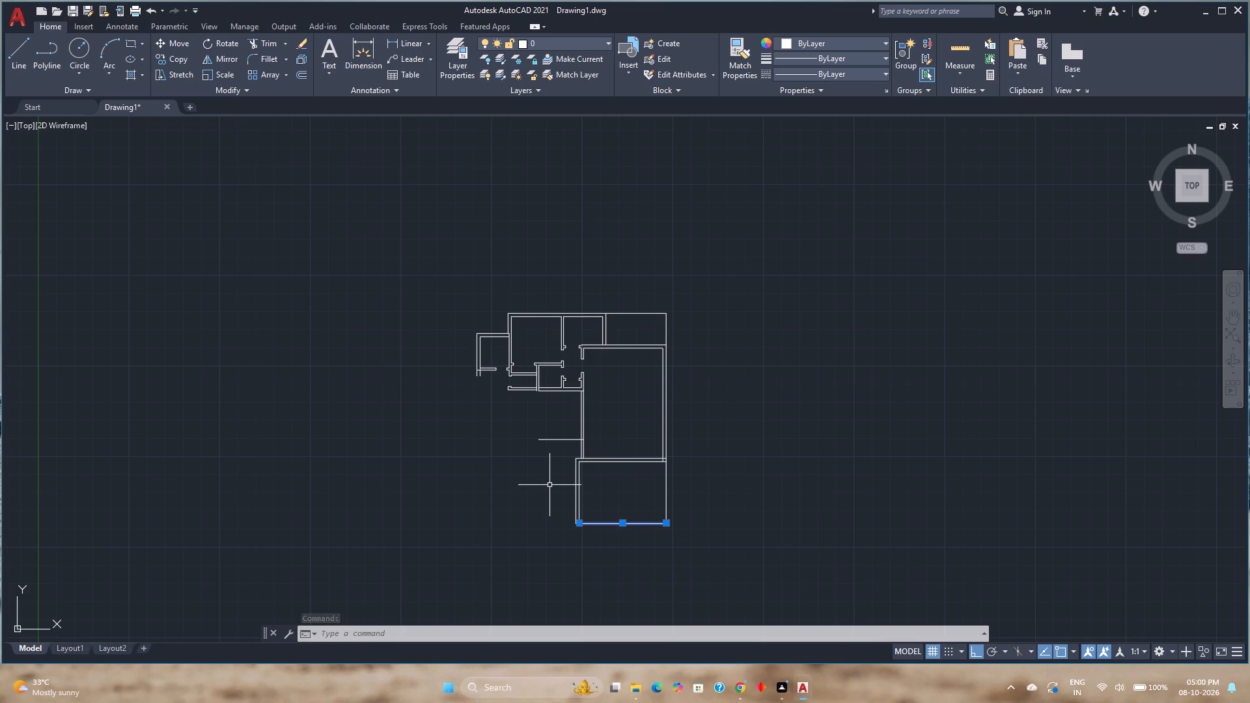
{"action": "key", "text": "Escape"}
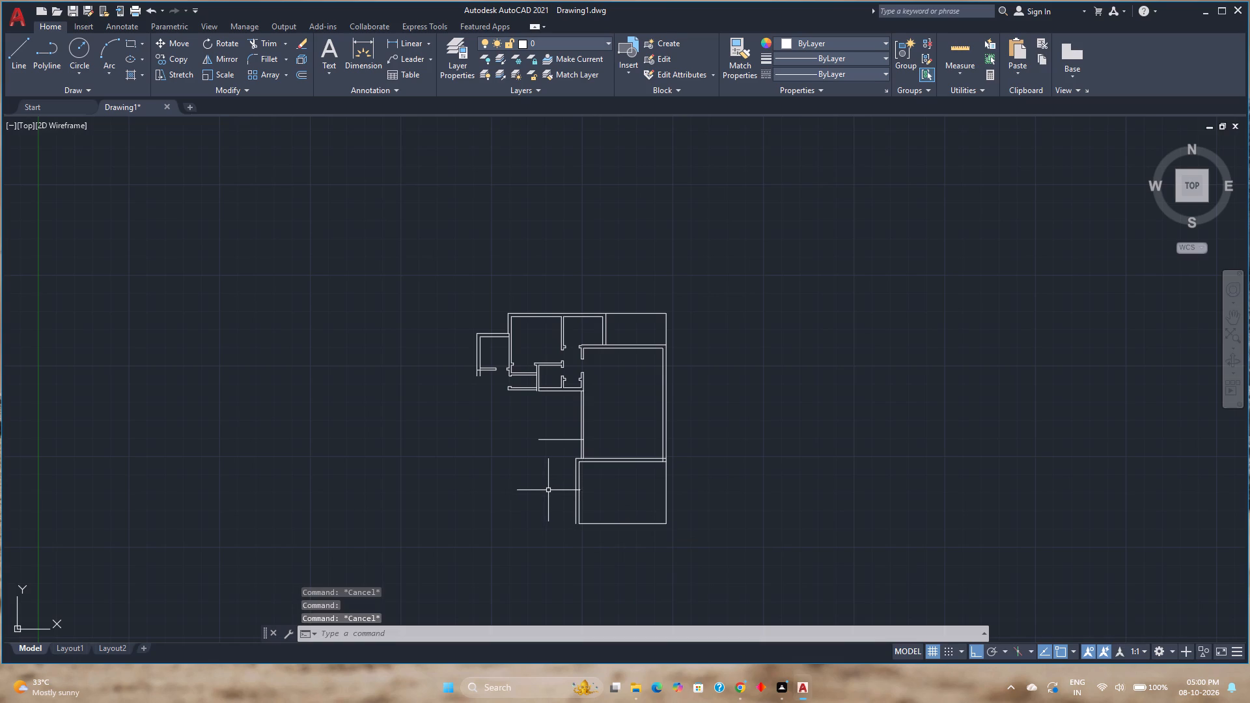
Stretch both lines of the small rooms' left wall downward to just above the level of the bottom room's lowest line.
{"action": "scroll", "coordinate": [540, 385], "scroll_direction": "up", "scroll_amount": 2}
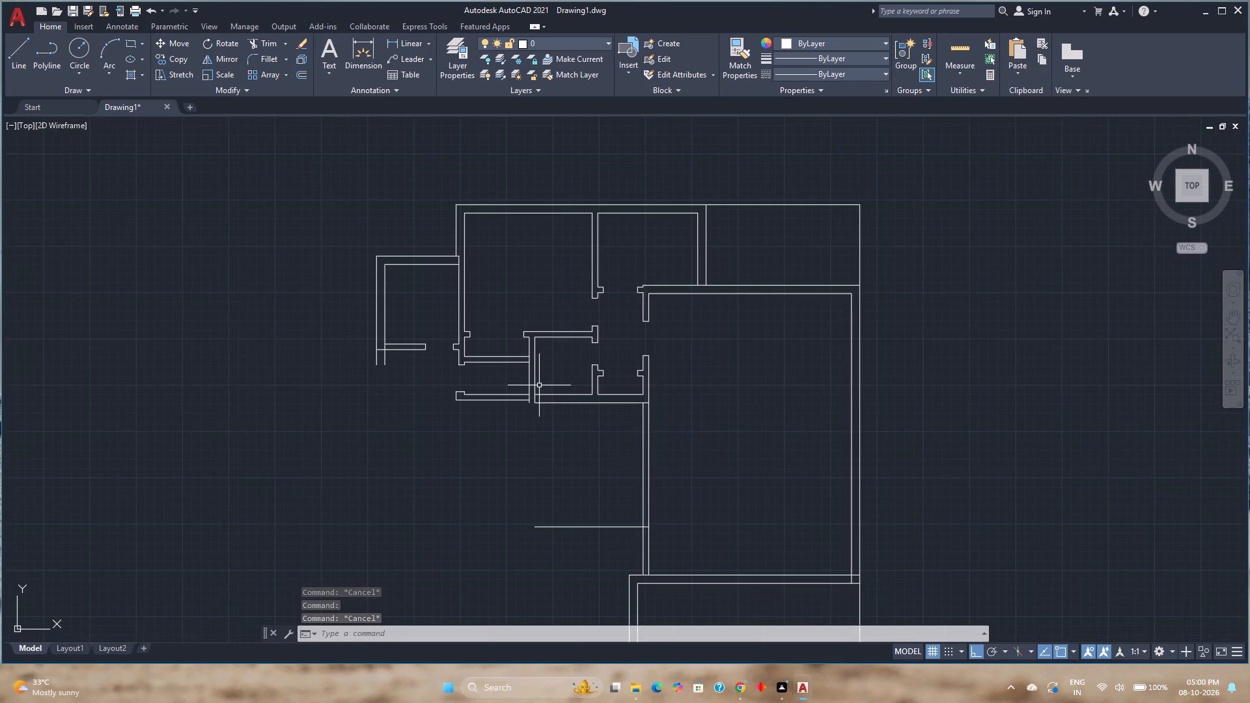
{"action": "left_click", "coordinate": [534, 391]}
{"action": "left_click", "coordinate": [538, 406]}
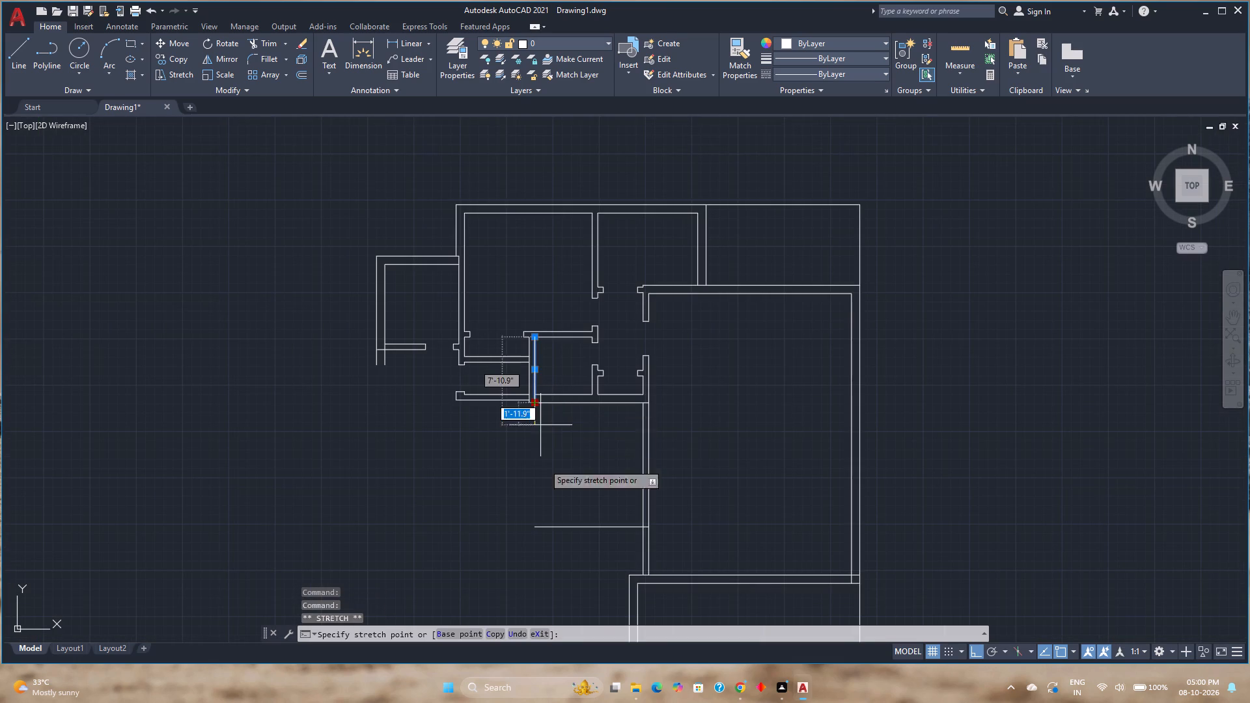
{"action": "scroll", "coordinate": [544, 465], "scroll_direction": "down", "scroll_amount": 2}
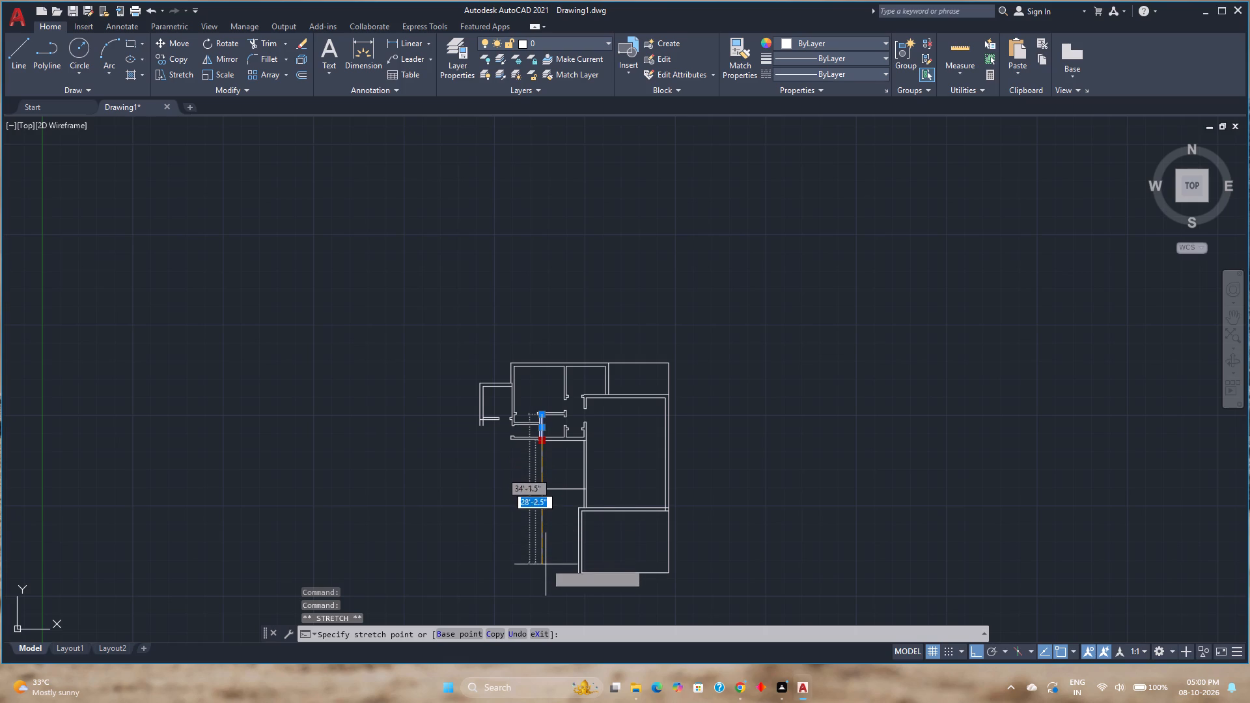
{"action": "left_click", "coordinate": [546, 571]}
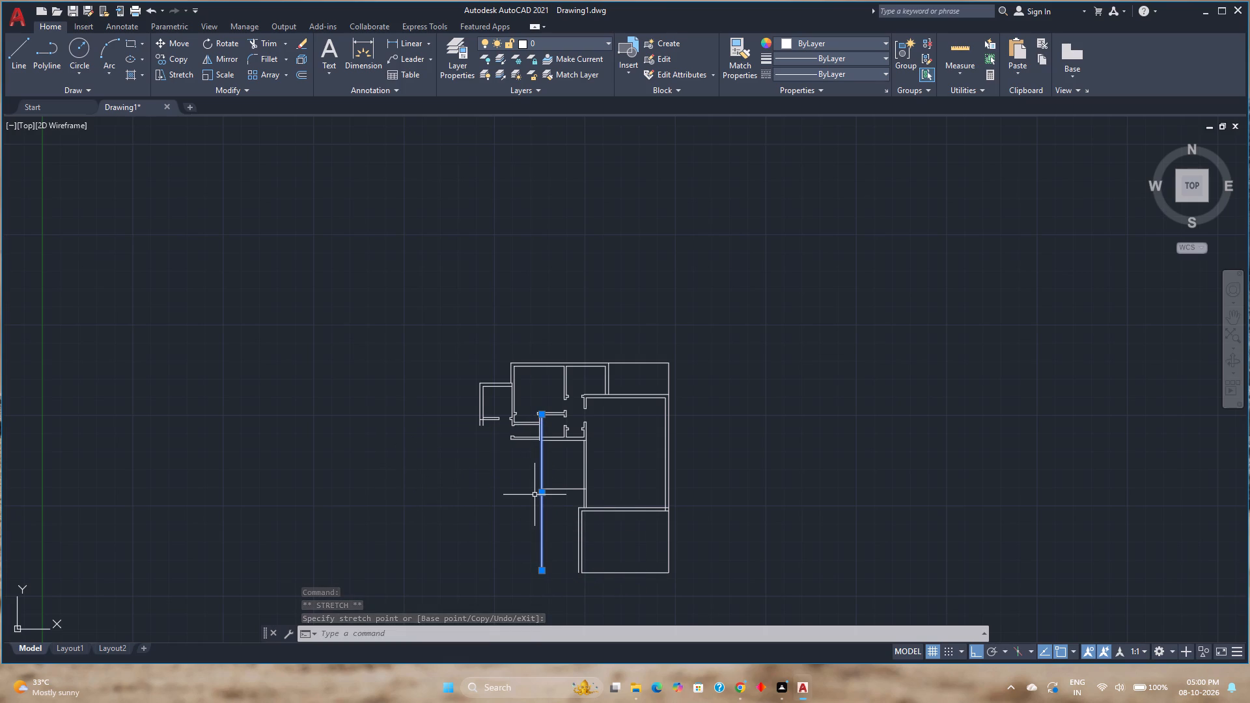
{"action": "scroll", "coordinate": [542, 437], "scroll_direction": "up", "scroll_amount": 3}
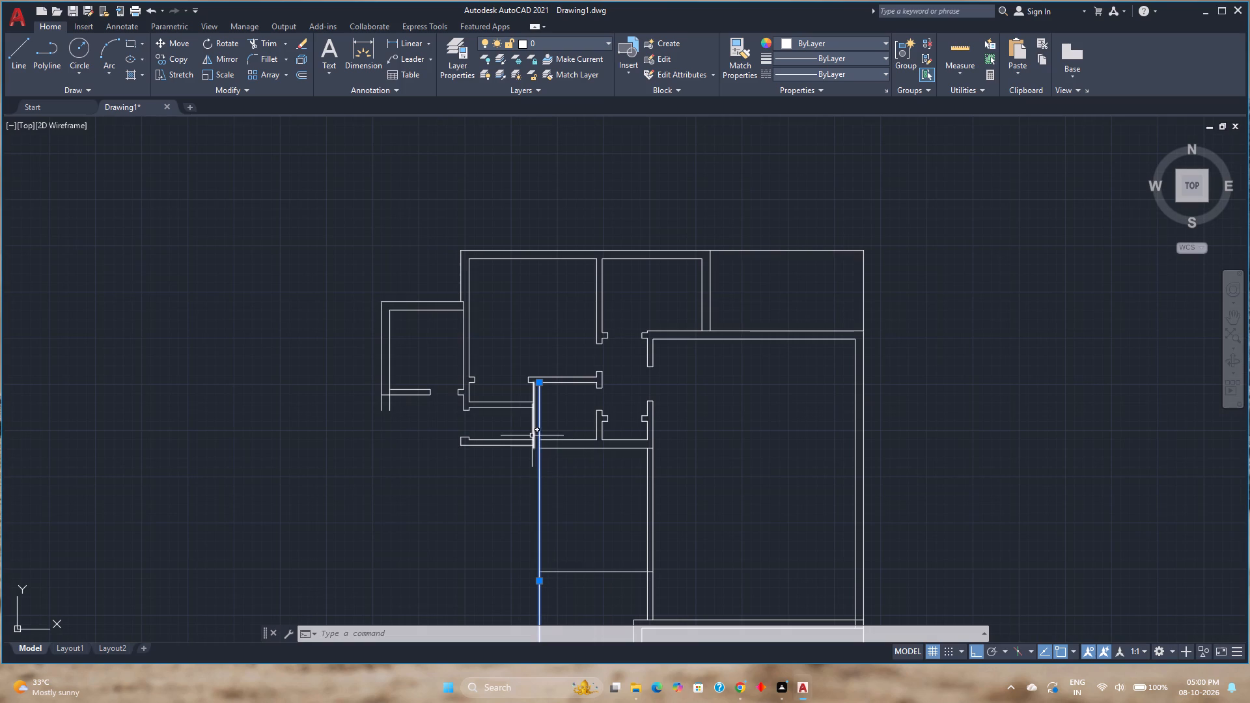
{"action": "left_click", "coordinate": [533, 430]}
{"action": "left_click", "coordinate": [534, 446]}
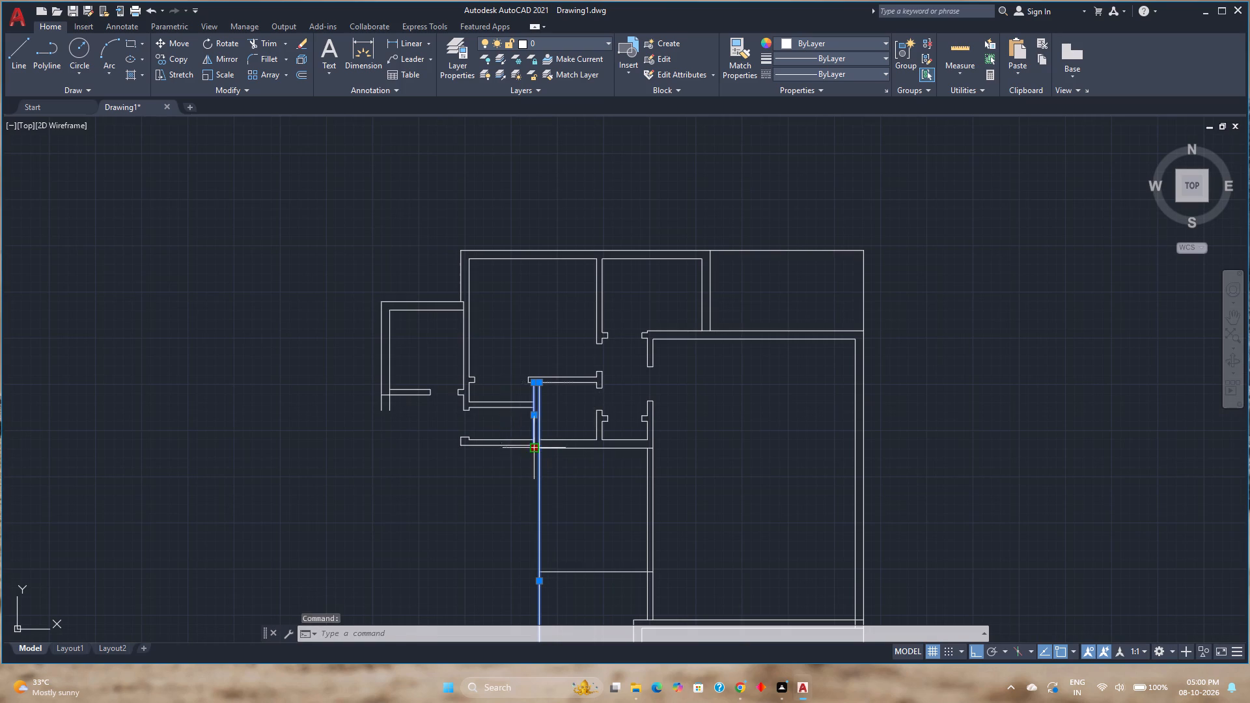
{"action": "scroll", "coordinate": [531, 501], "scroll_direction": "down", "scroll_amount": 2}
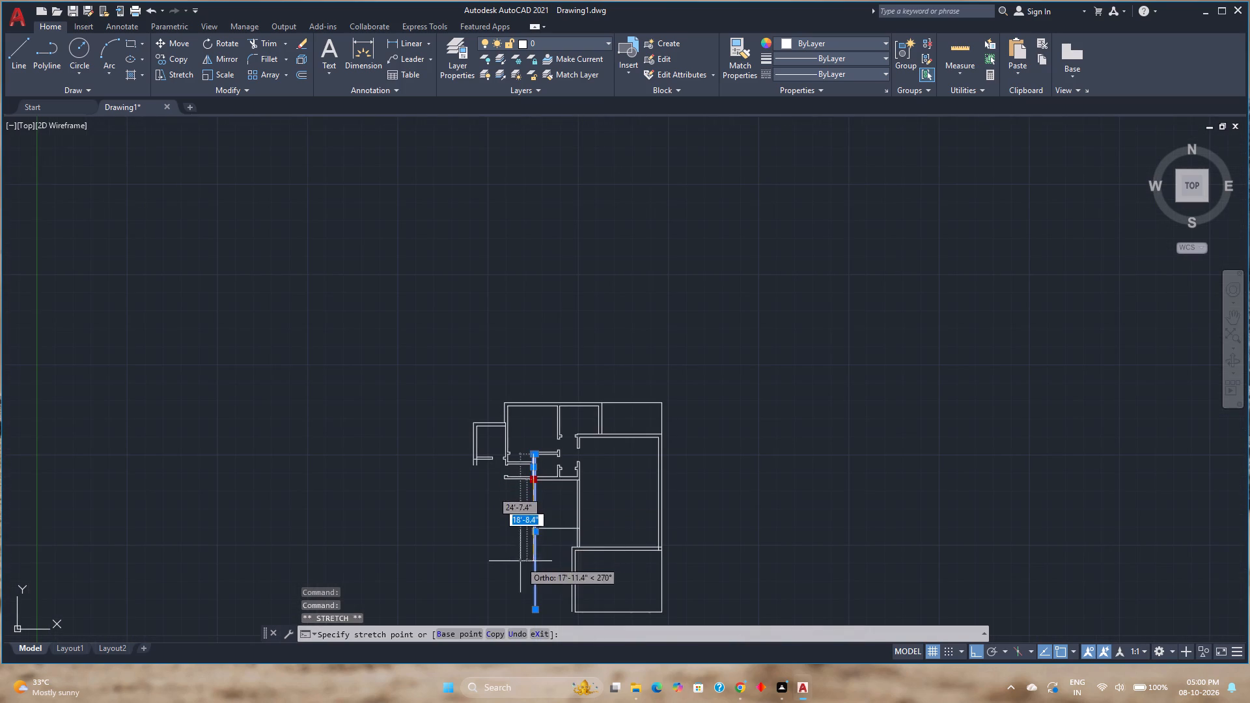
{"action": "scroll", "coordinate": [529, 615], "scroll_direction": "up", "scroll_amount": 3}
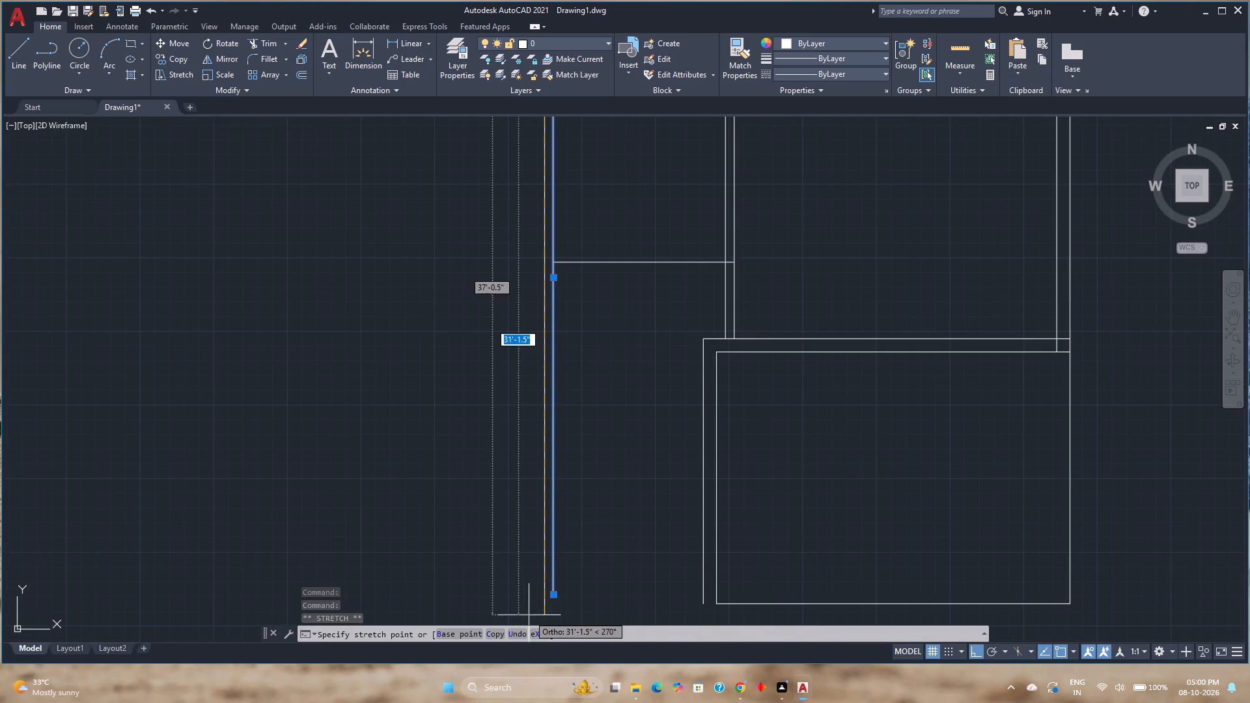
{"action": "left_click", "coordinate": [538, 601]}
{"action": "key", "text": "Escape"}
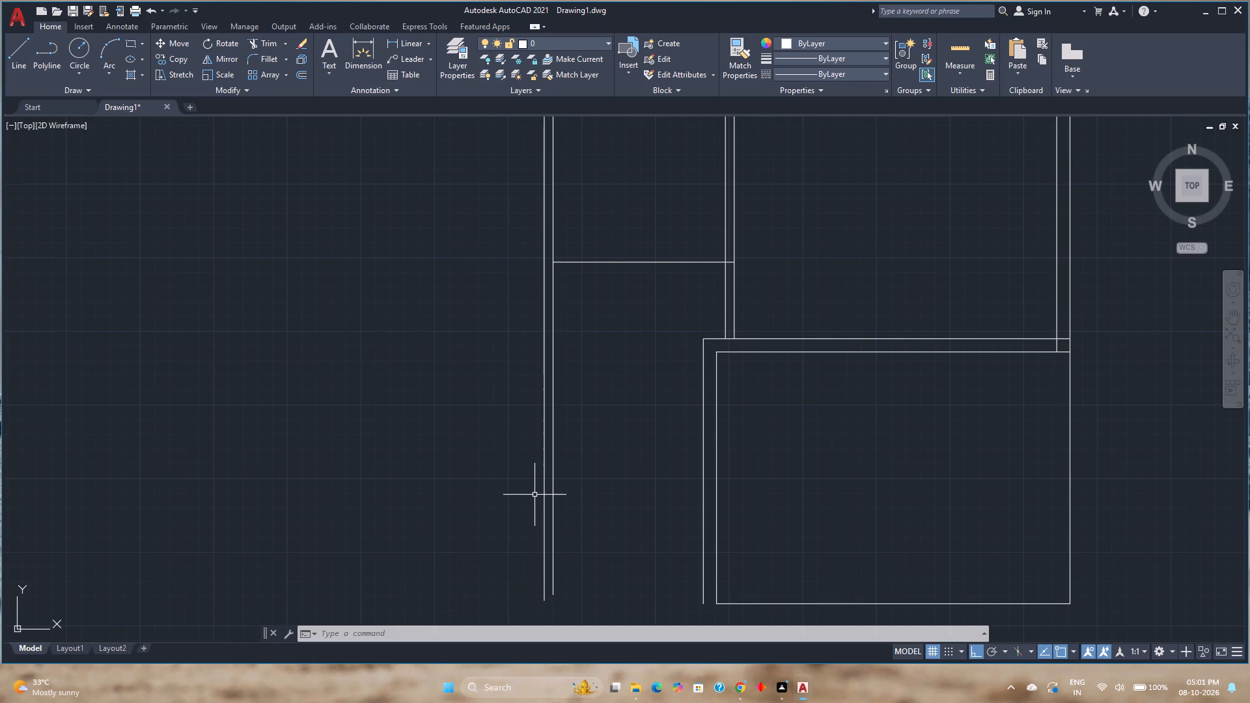
Stretch the bottom room's lowest horizontal line leftward past the two lengthened wall lines.
{"action": "left_click", "coordinate": [756, 603]}
{"action": "left_click", "coordinate": [715, 603]}
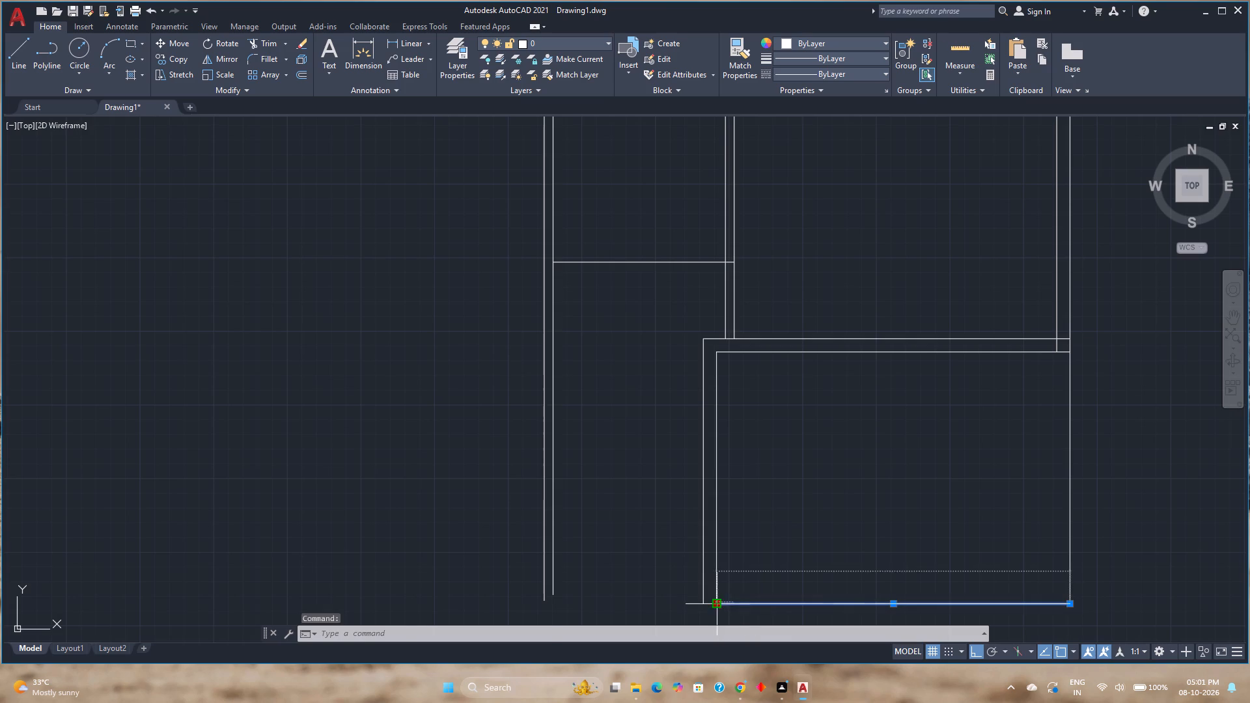
{"action": "left_click", "coordinate": [530, 601]}
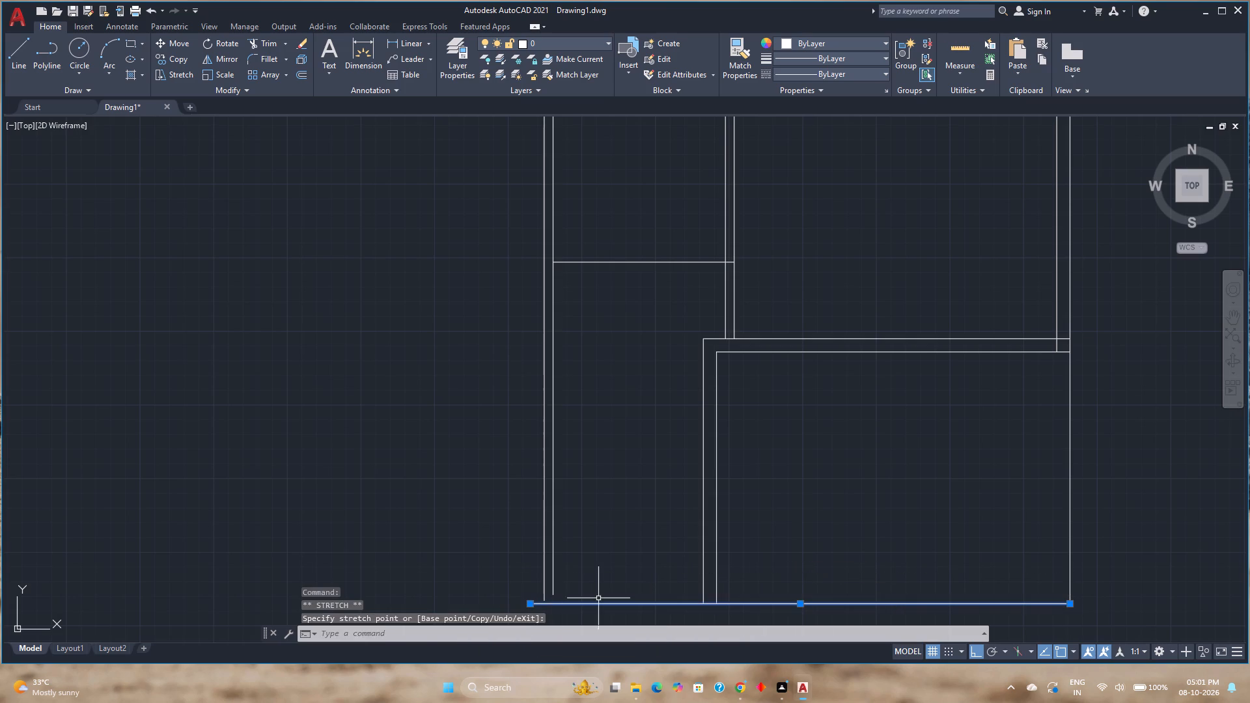
{"action": "key", "text": "Escape"}
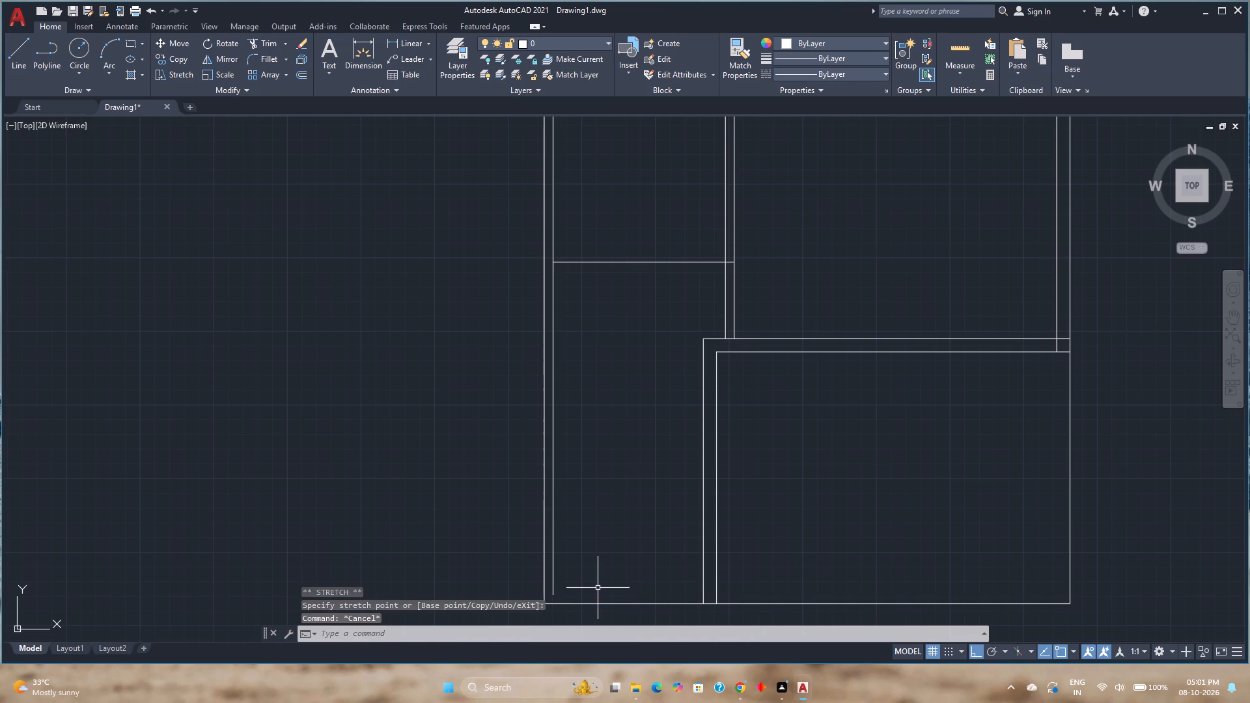
Extend both lengthened left wall lines down to the lowest horizontal line, working in the Top view.
{"action": "middle_click_drag", "start_coordinate": [617, 581], "coordinate": [611, 535], "text": "shift"}
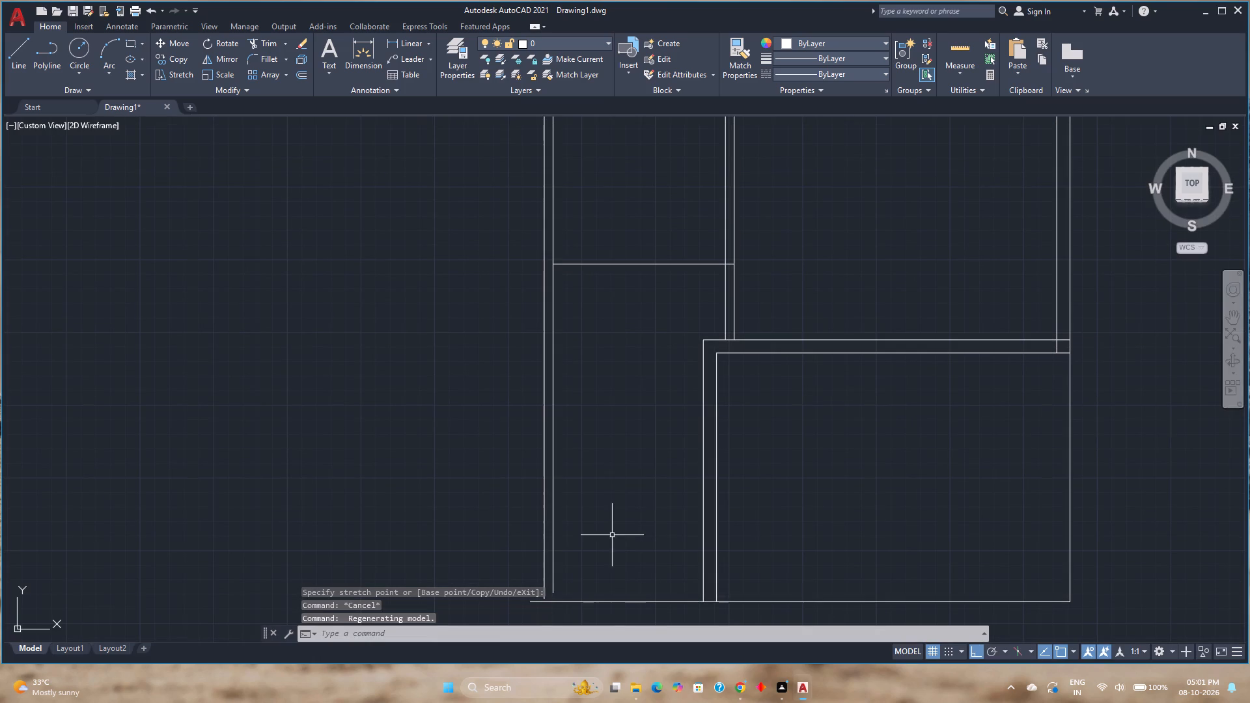
{"action": "left_click", "coordinate": [1193, 178]}
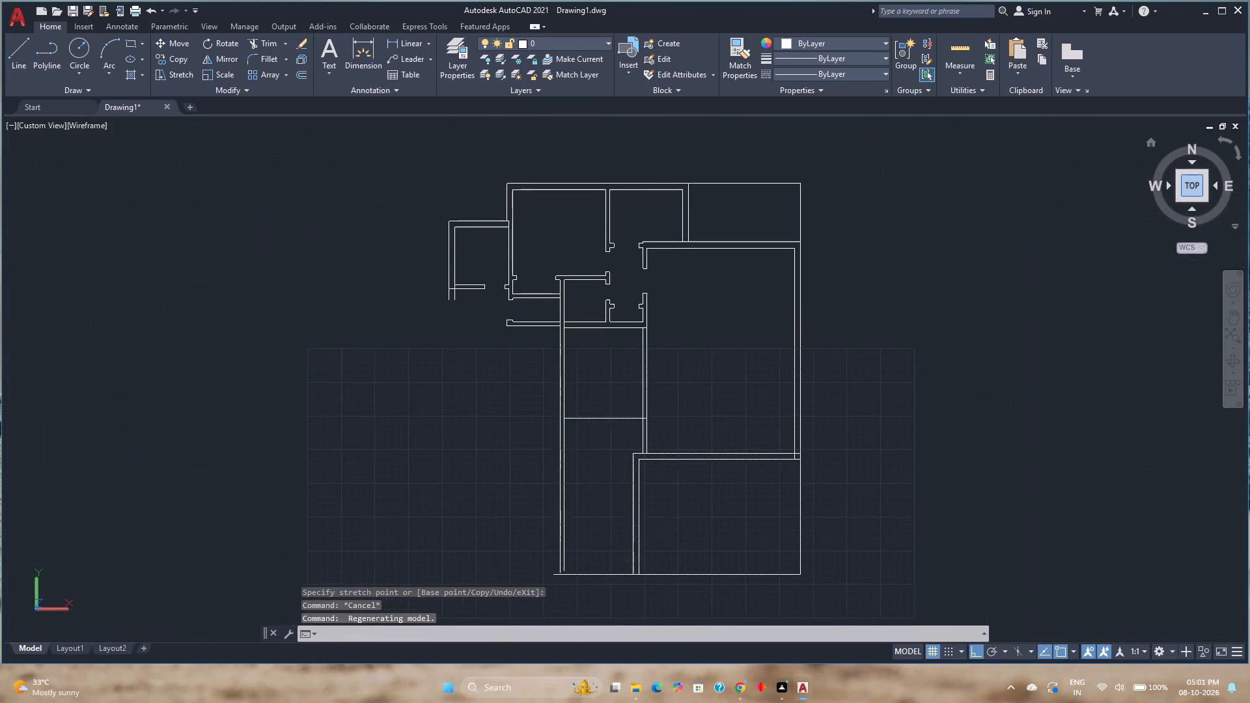
{"action": "scroll", "coordinate": [578, 573], "scroll_direction": "up", "scroll_amount": 4}
{"action": "middle_click_drag", "start_coordinate": [577, 573], "coordinate": [607, 448]}
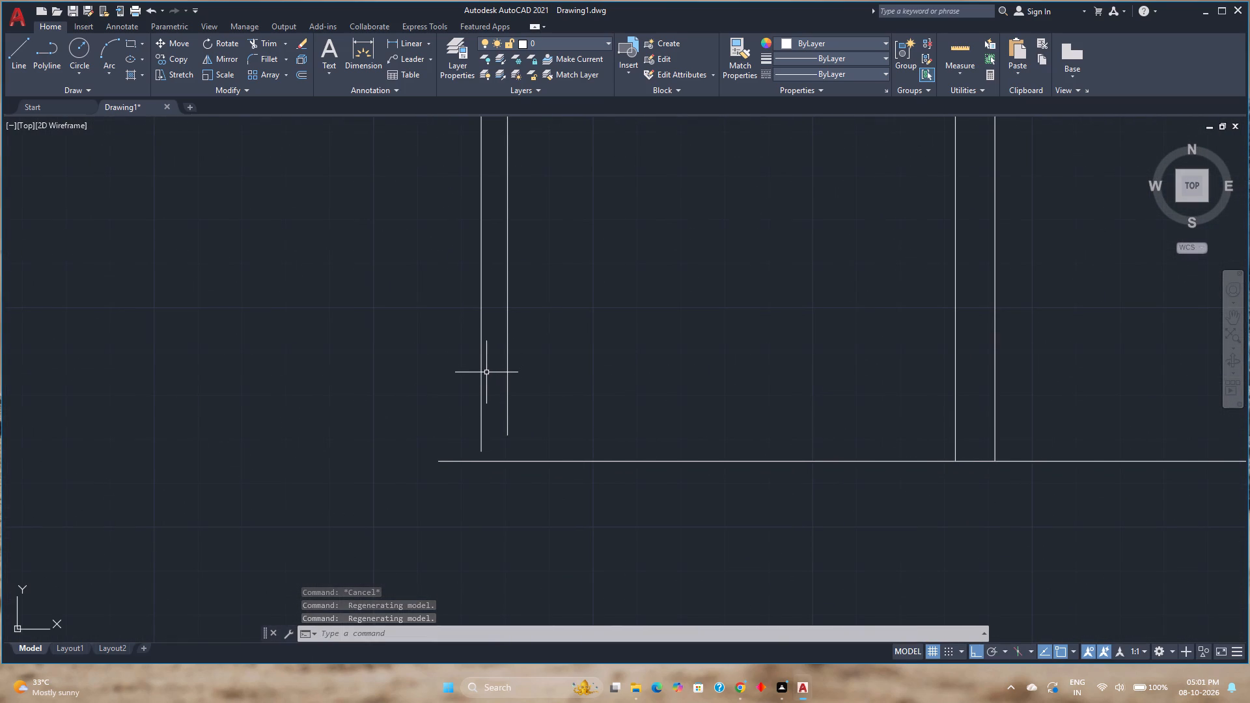
{"action": "key", "text": "e"}
{"action": "key", "text": "x"}
{"action": "key", "text": "Return"}
{"action": "left_click", "coordinate": [458, 378]}
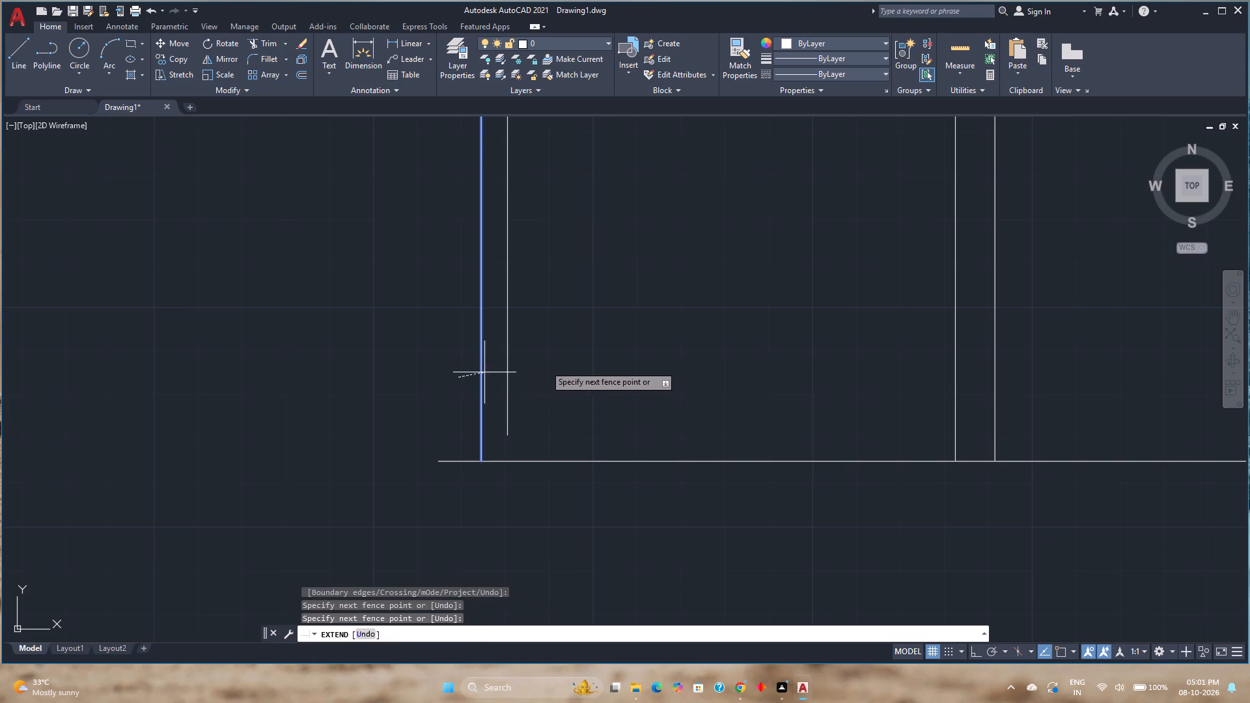
{"action": "left_click", "coordinate": [550, 369]}
{"action": "key", "text": "Escape"}
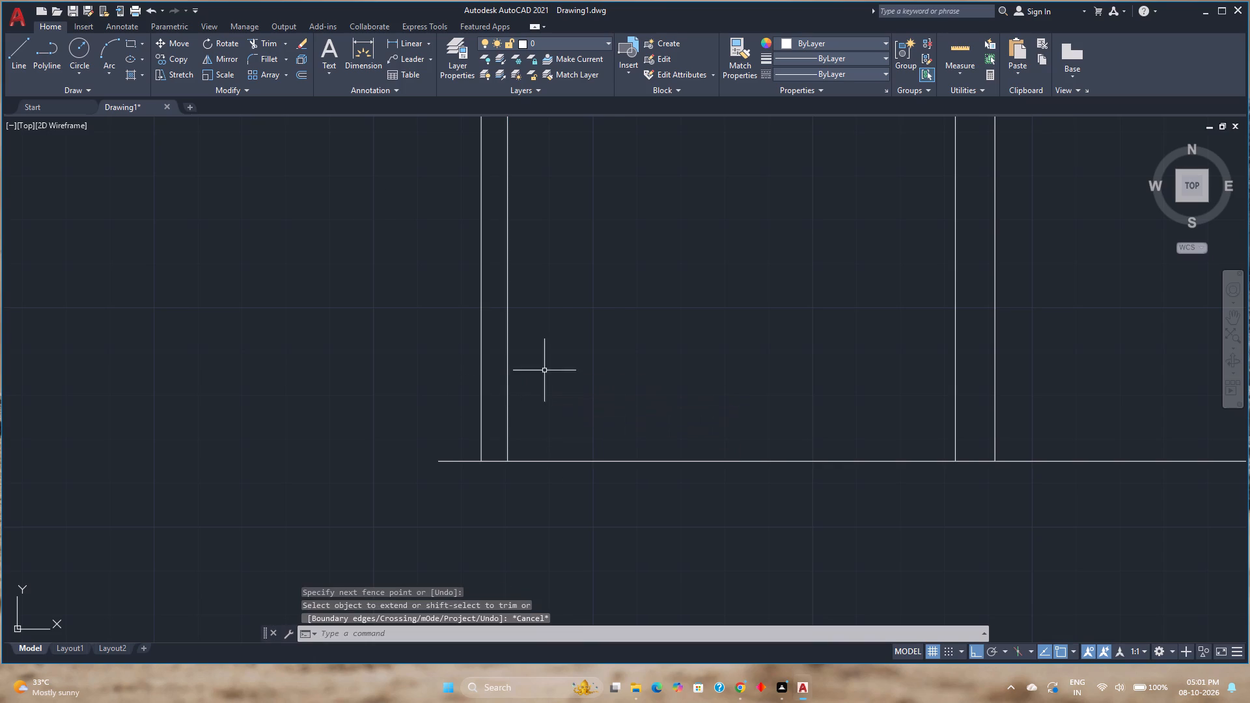
Offset the lowest horizontal line 1'6" upward, and offset the resulting line another 9" upward to form a wall.
{"action": "left_click", "coordinate": [305, 79]}
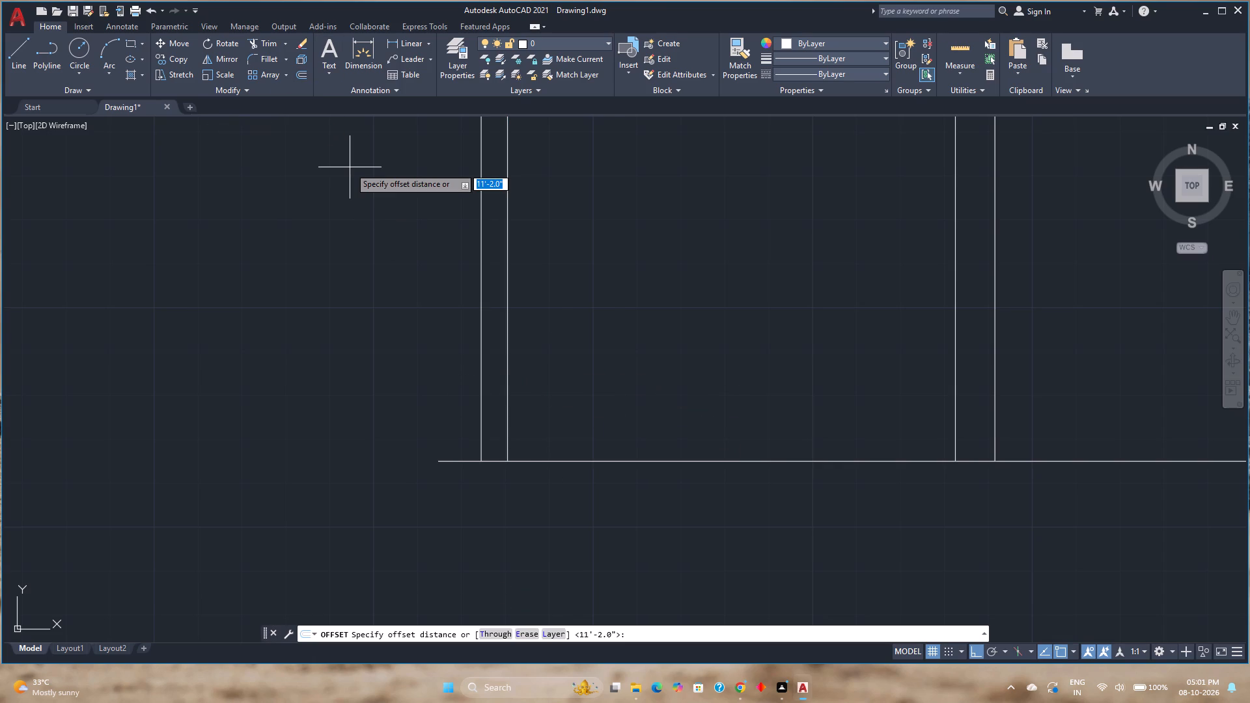
{"action": "key", "text": "1"}
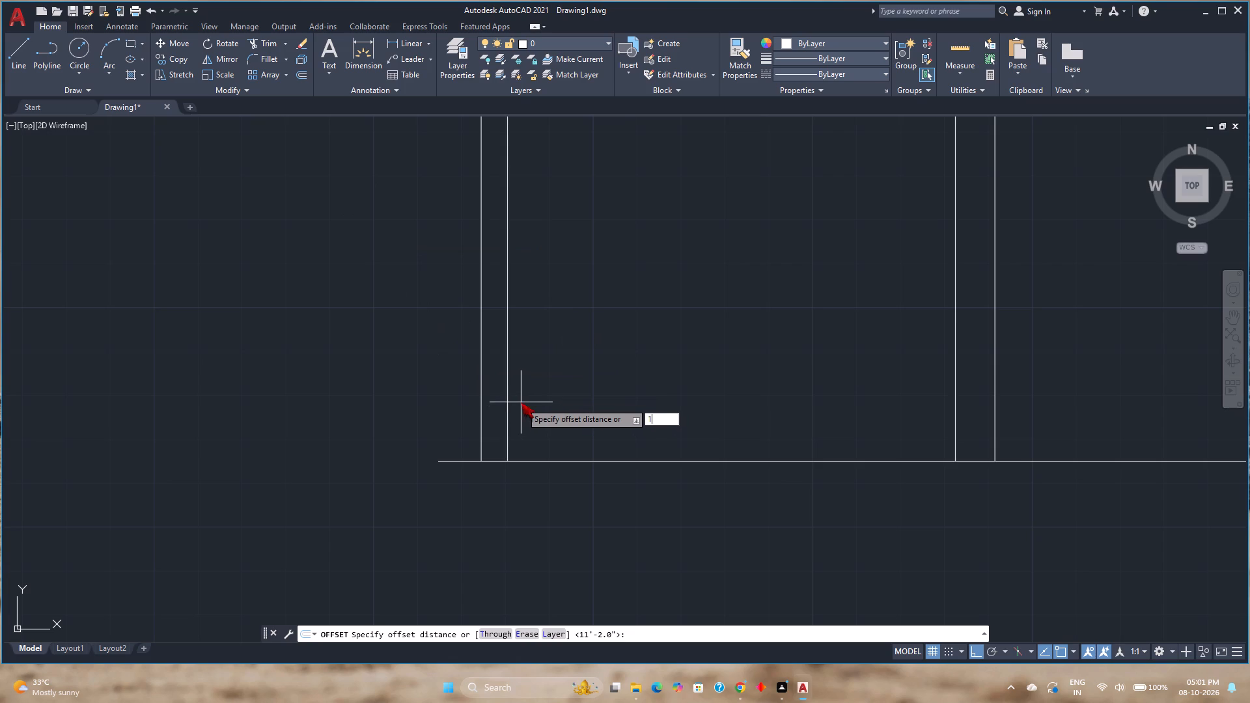
{"action": "key", "text": "apostrophe"}
{"action": "key", "text": "Return"}
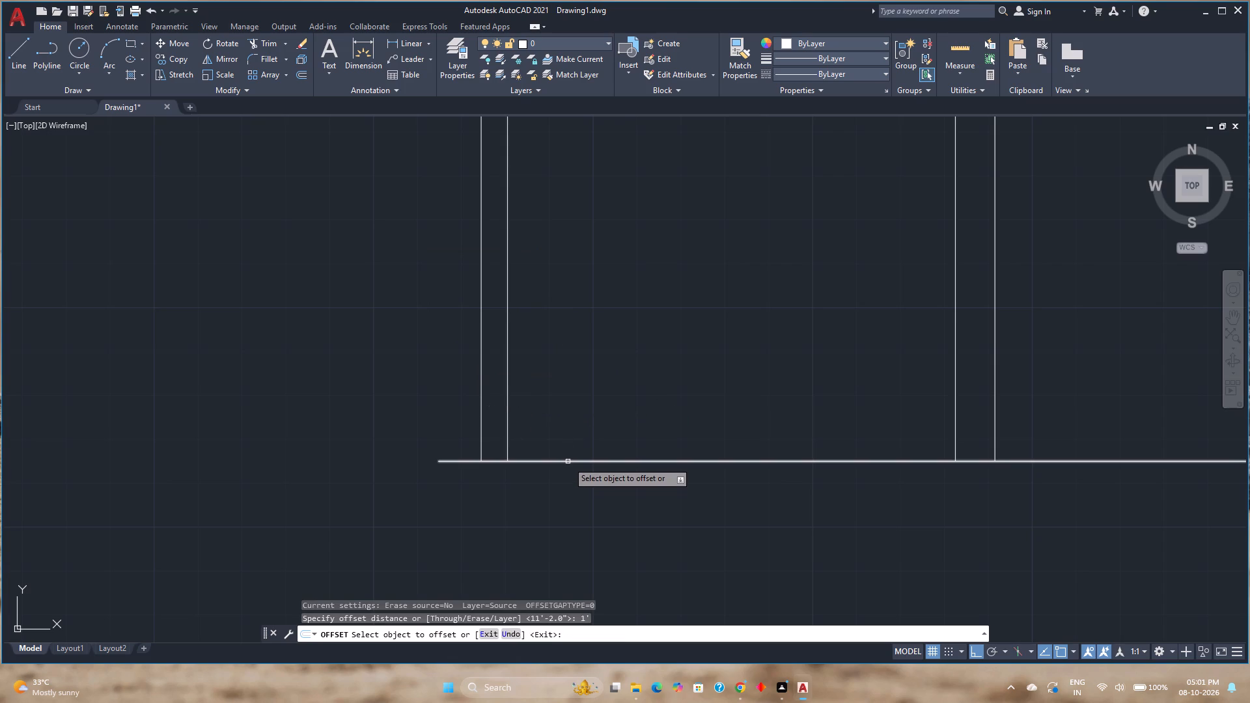
{"action": "left_click", "coordinate": [568, 462]}
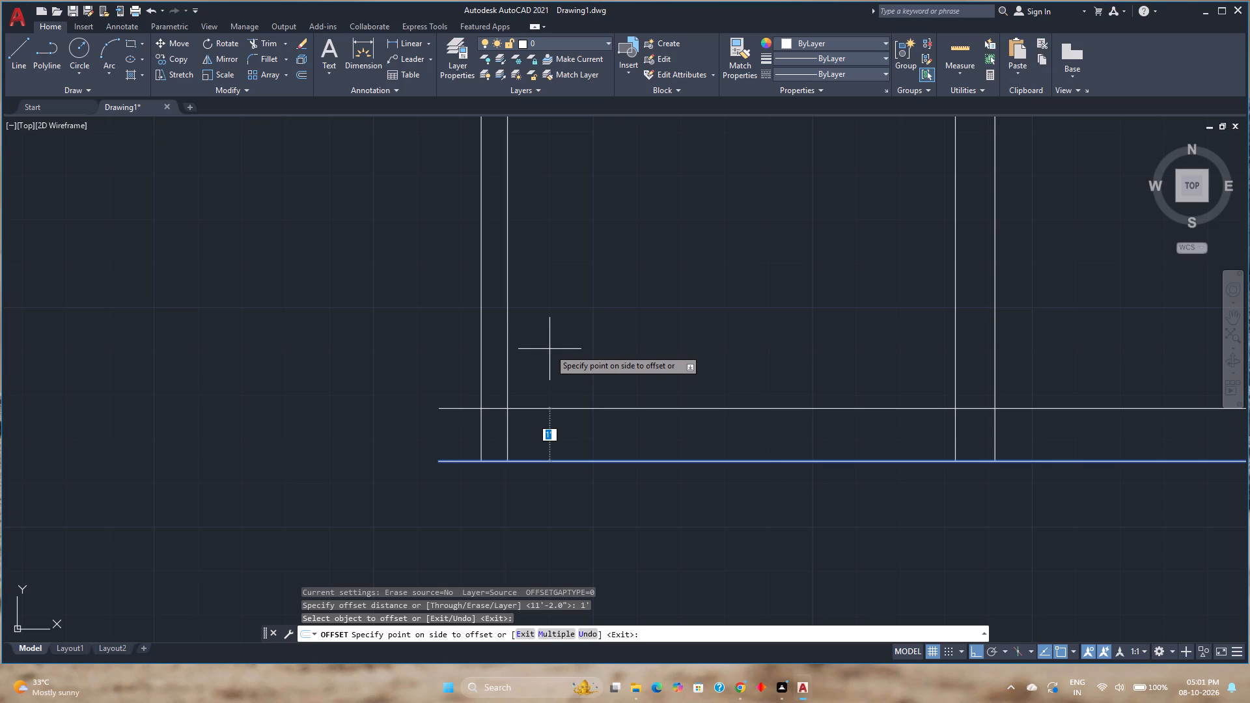
{"action": "type", "text": "1'6"}
{"action": "key", "text": "Return"}
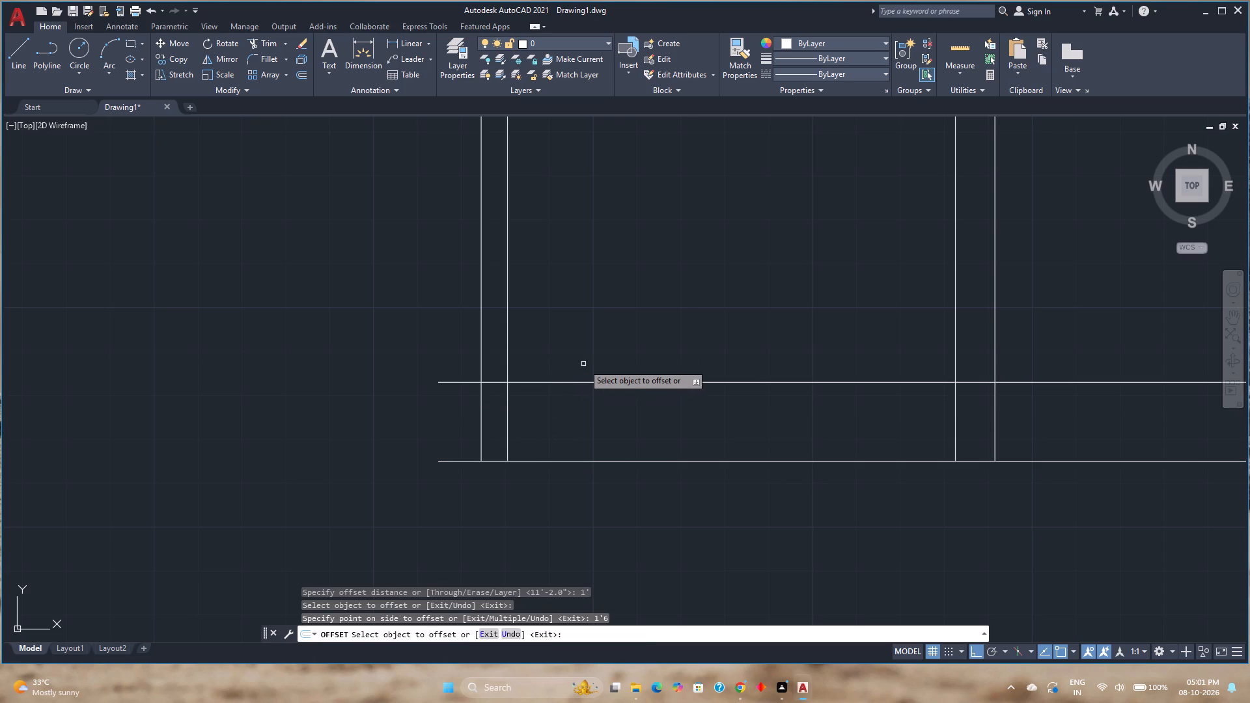
{"action": "left_click", "coordinate": [722, 381]}
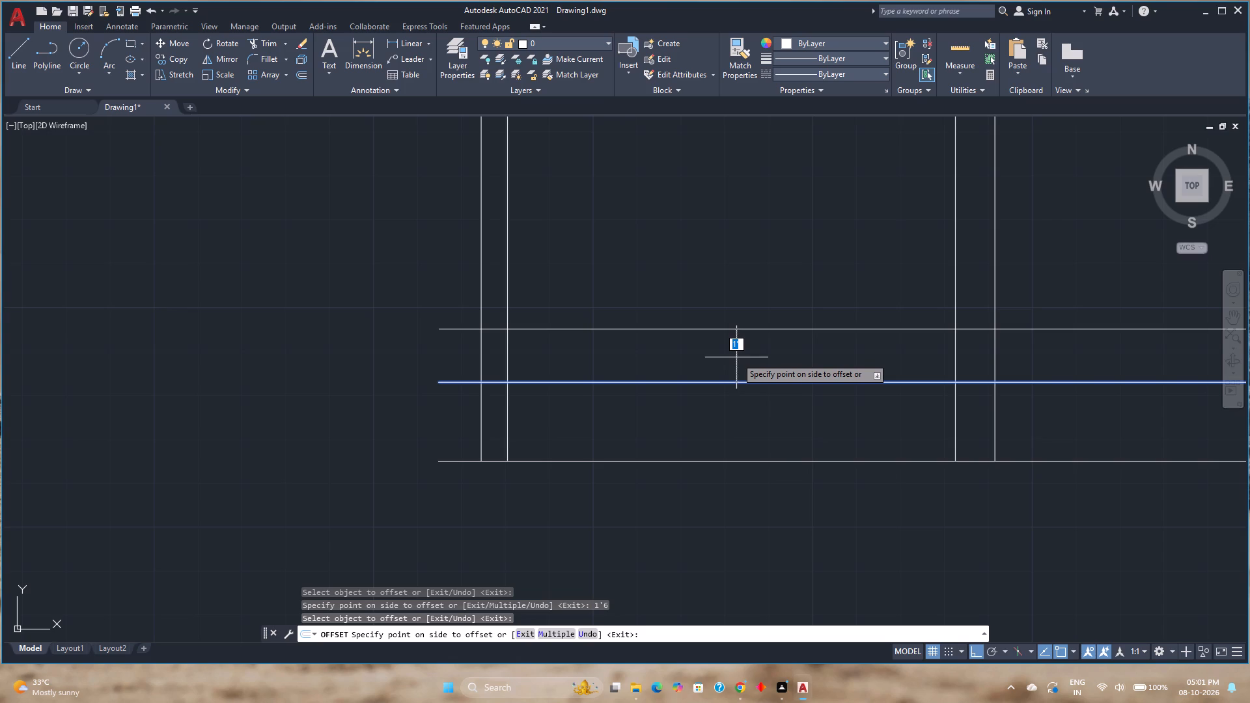
{"action": "key", "text": "9"}
{"action": "key", "text": "Return"}
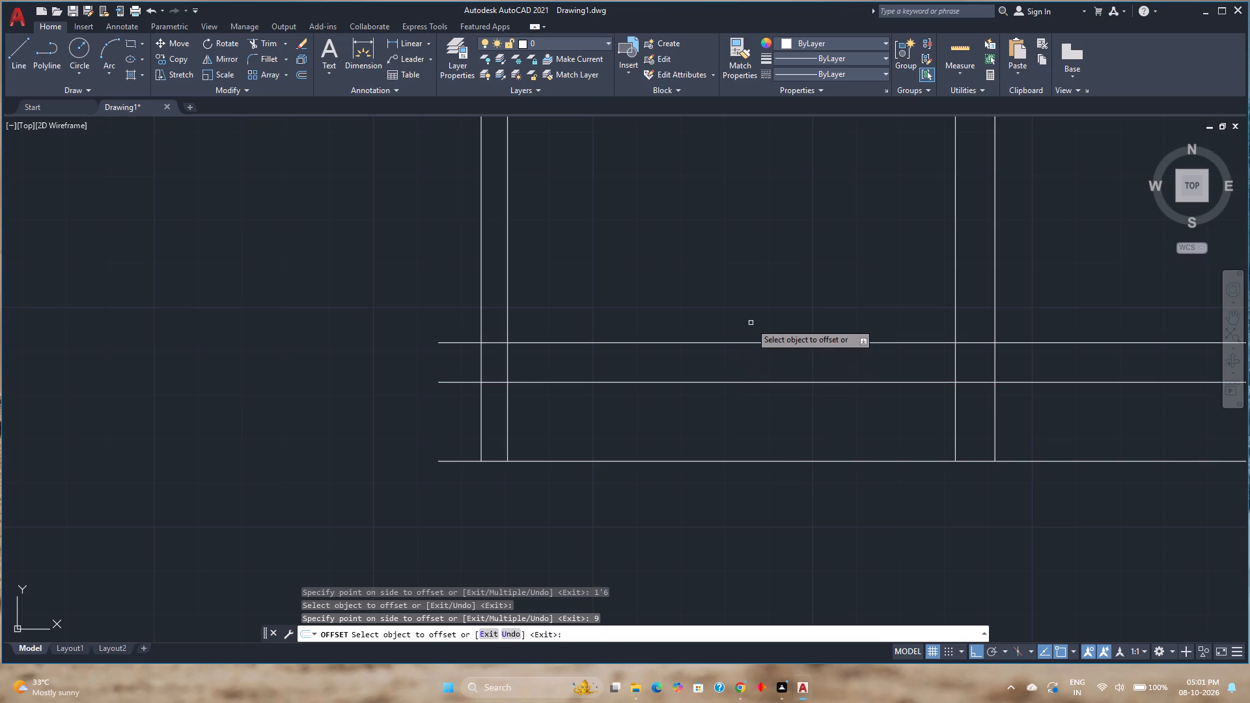
Check the bottom room's inner dimensions with the Quick measure tool.
{"action": "scroll", "coordinate": [751, 323], "scroll_direction": "down", "scroll_amount": 3}
{"action": "middle_click_drag", "start_coordinate": [751, 323], "coordinate": [721, 426]}
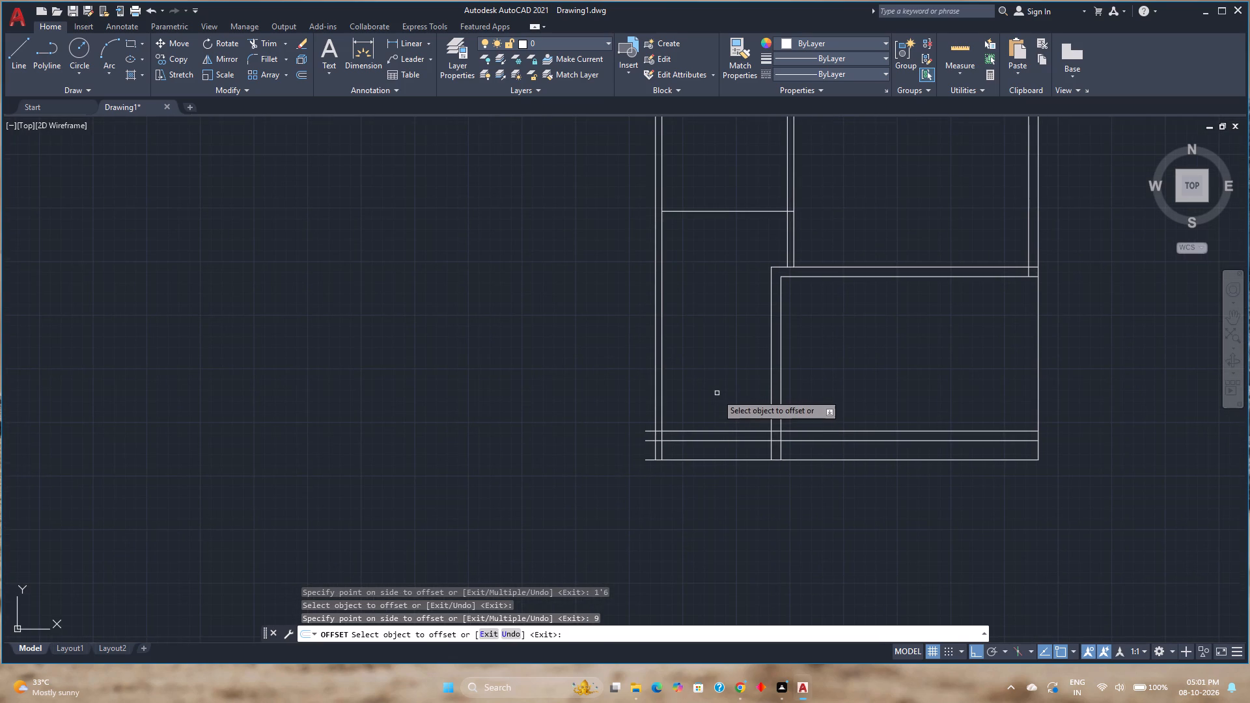
{"action": "left_click", "coordinate": [951, 57]}
{"action": "scroll", "coordinate": [838, 307], "scroll_direction": "up", "scroll_amount": 4}
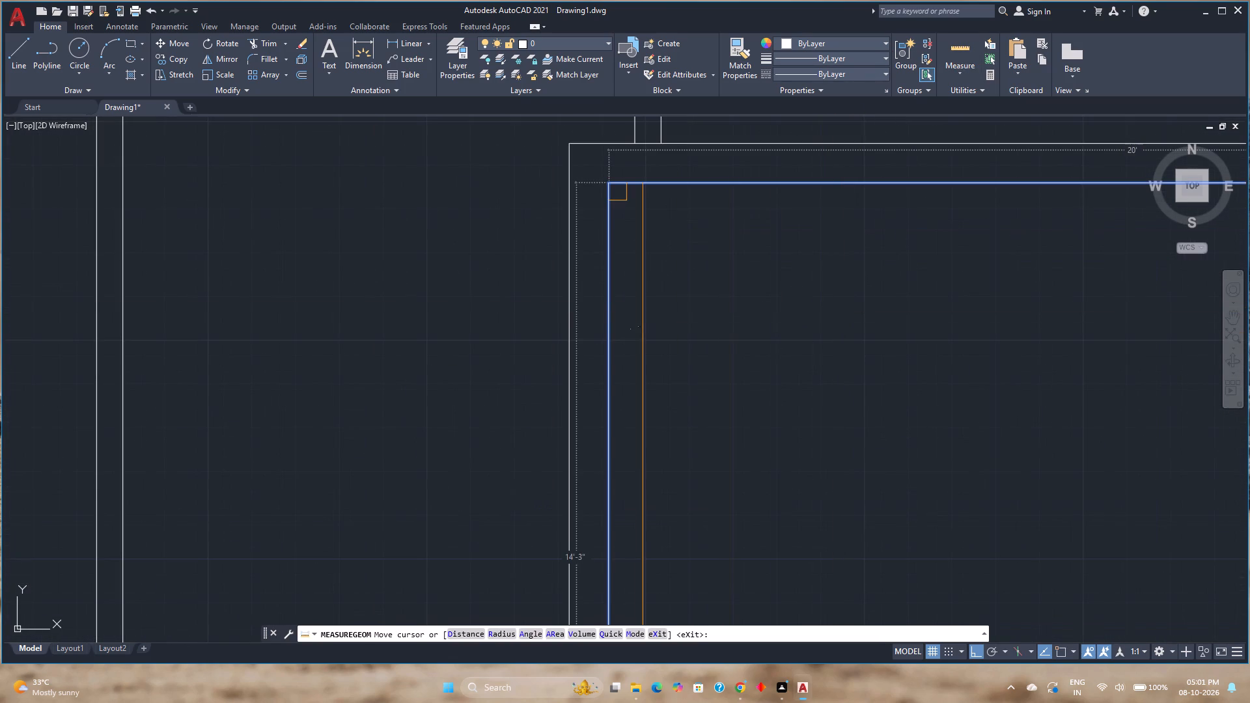
{"action": "key", "text": "Escape"}
{"action": "scroll", "coordinate": [598, 331], "scroll_direction": "down", "scroll_amount": 3}
{"action": "middle_click_drag", "start_coordinate": [598, 331], "coordinate": [626, 276]}
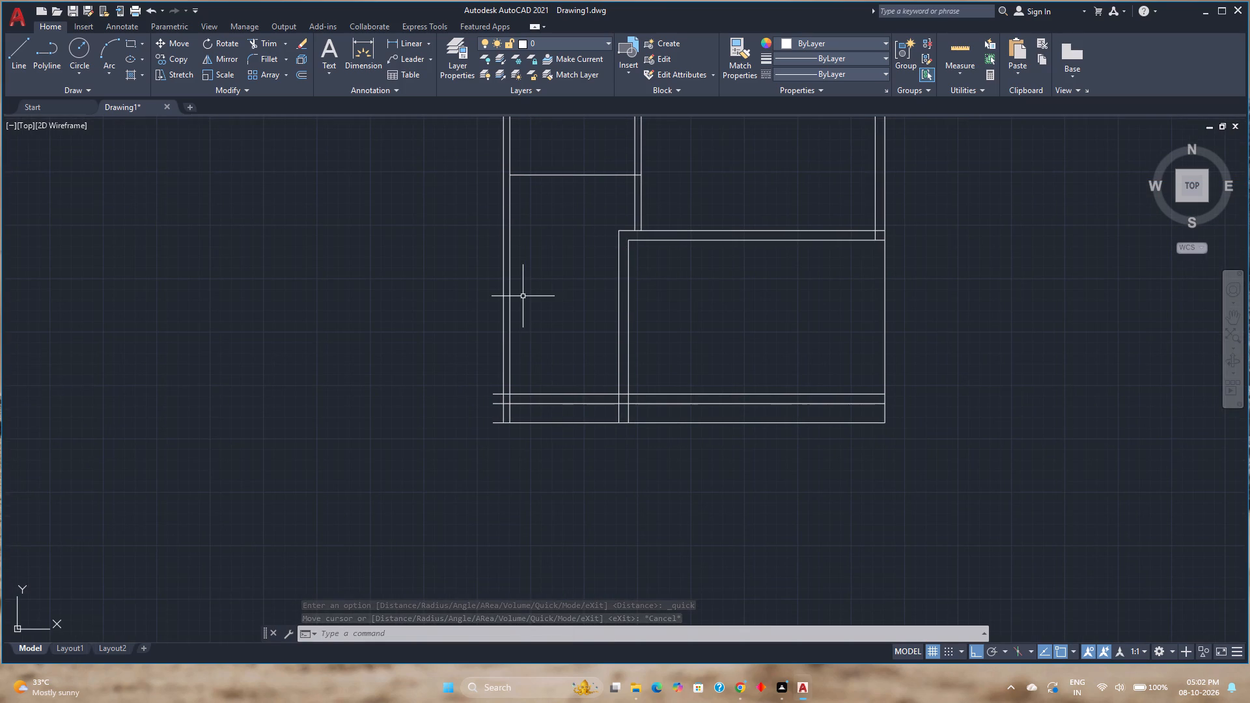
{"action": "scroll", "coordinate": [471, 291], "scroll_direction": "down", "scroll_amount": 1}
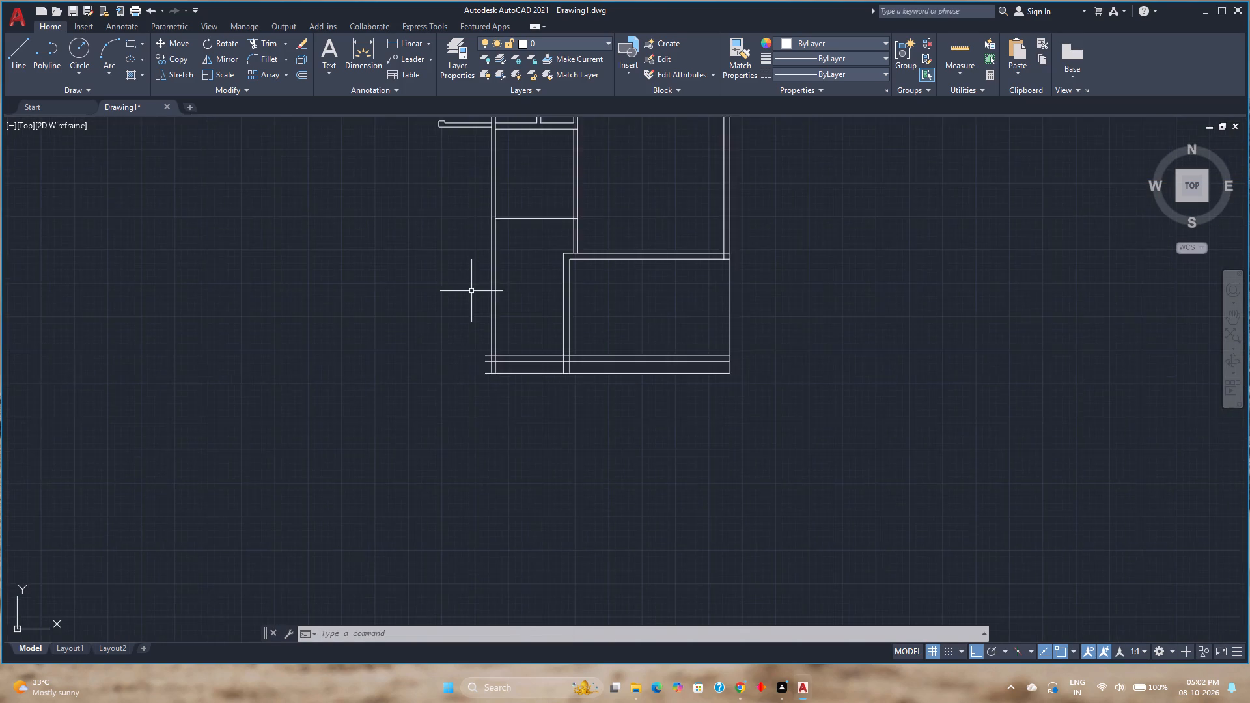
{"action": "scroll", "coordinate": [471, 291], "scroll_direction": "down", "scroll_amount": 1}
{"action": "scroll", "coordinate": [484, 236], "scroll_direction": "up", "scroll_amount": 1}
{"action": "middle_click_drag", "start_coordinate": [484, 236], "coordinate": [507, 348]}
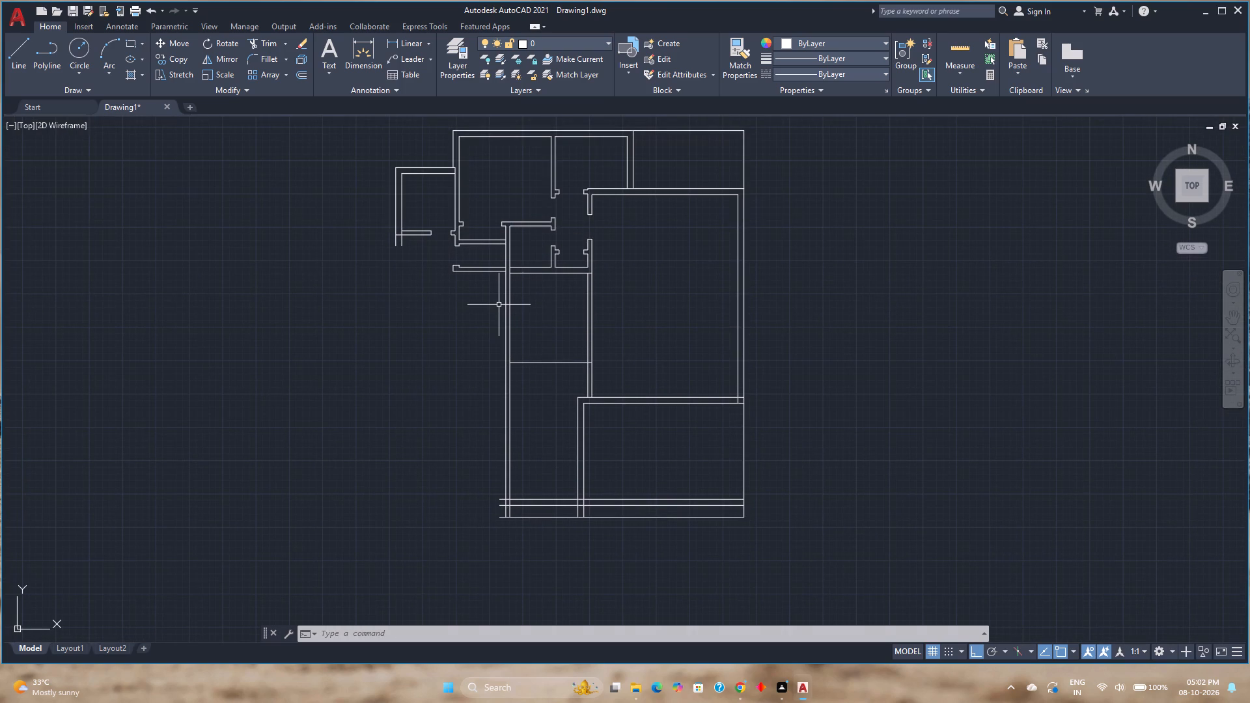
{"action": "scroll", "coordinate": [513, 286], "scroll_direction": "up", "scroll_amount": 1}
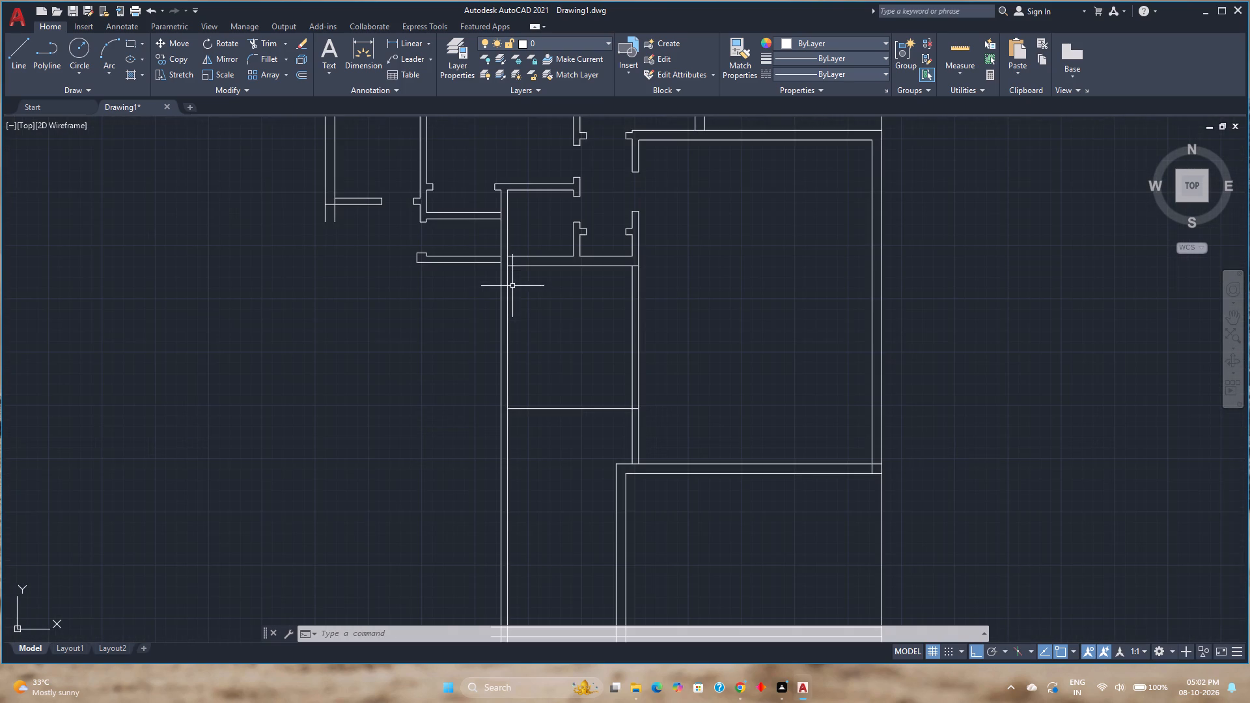
Check the inner dimensions of the room directly below the small rooms with the Quick measure tool.
{"action": "scroll", "coordinate": [512, 286], "scroll_direction": "up", "scroll_amount": 1}
{"action": "middle_click_drag", "start_coordinate": [512, 286], "coordinate": [509, 329]}
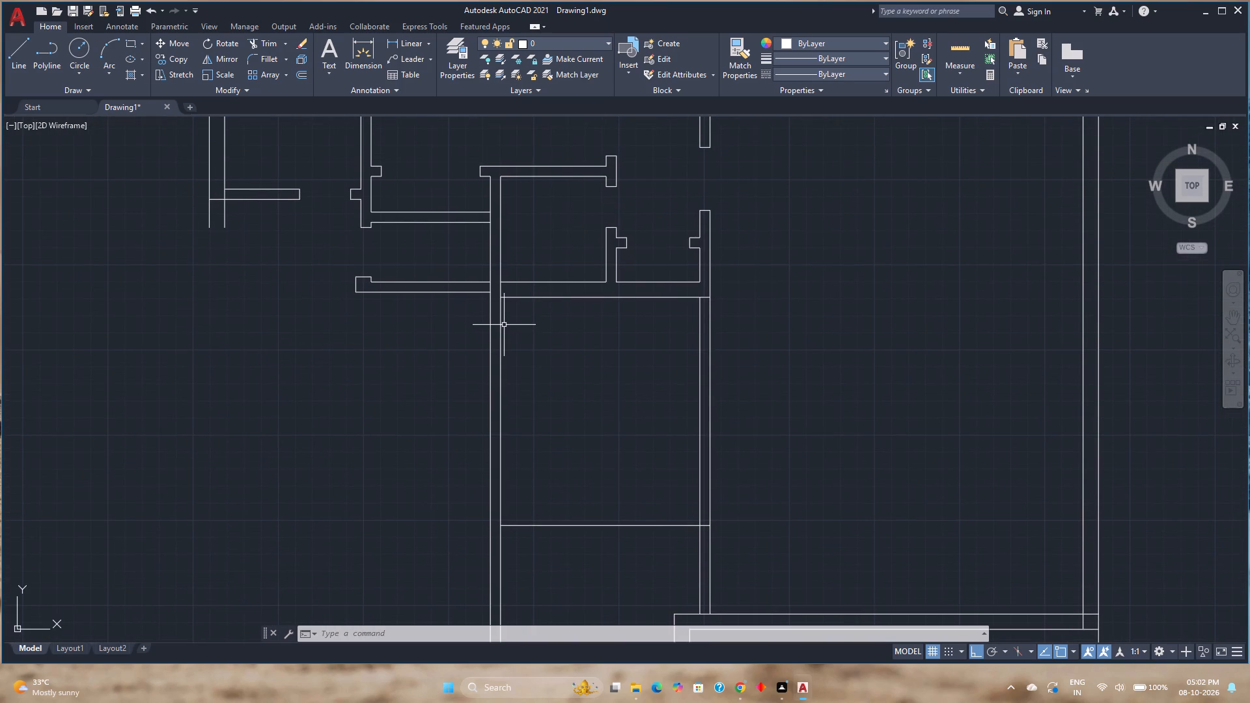
{"action": "left_click", "coordinate": [969, 56]}
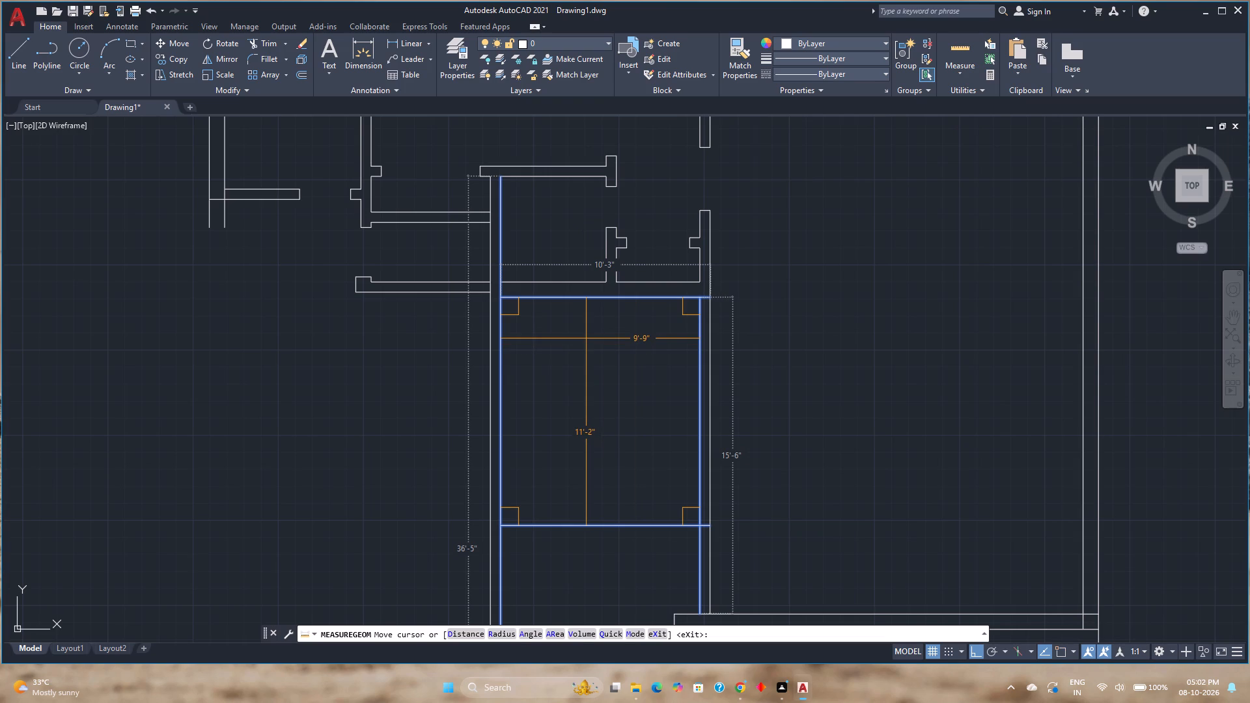
{"action": "key", "text": "Escape"}
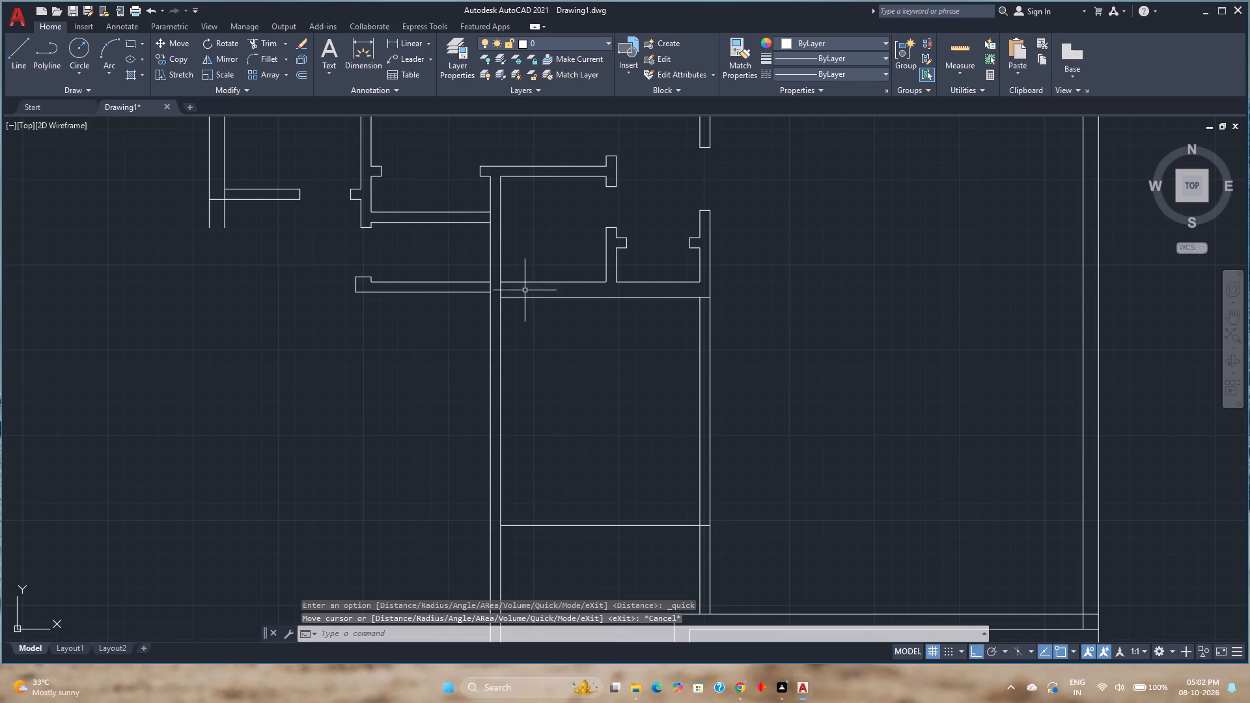
Offset the room's right inner wall line 10'7" to the left, and offset the resulting line another 9" left to form a wall.
{"action": "left_click", "coordinate": [303, 70]}
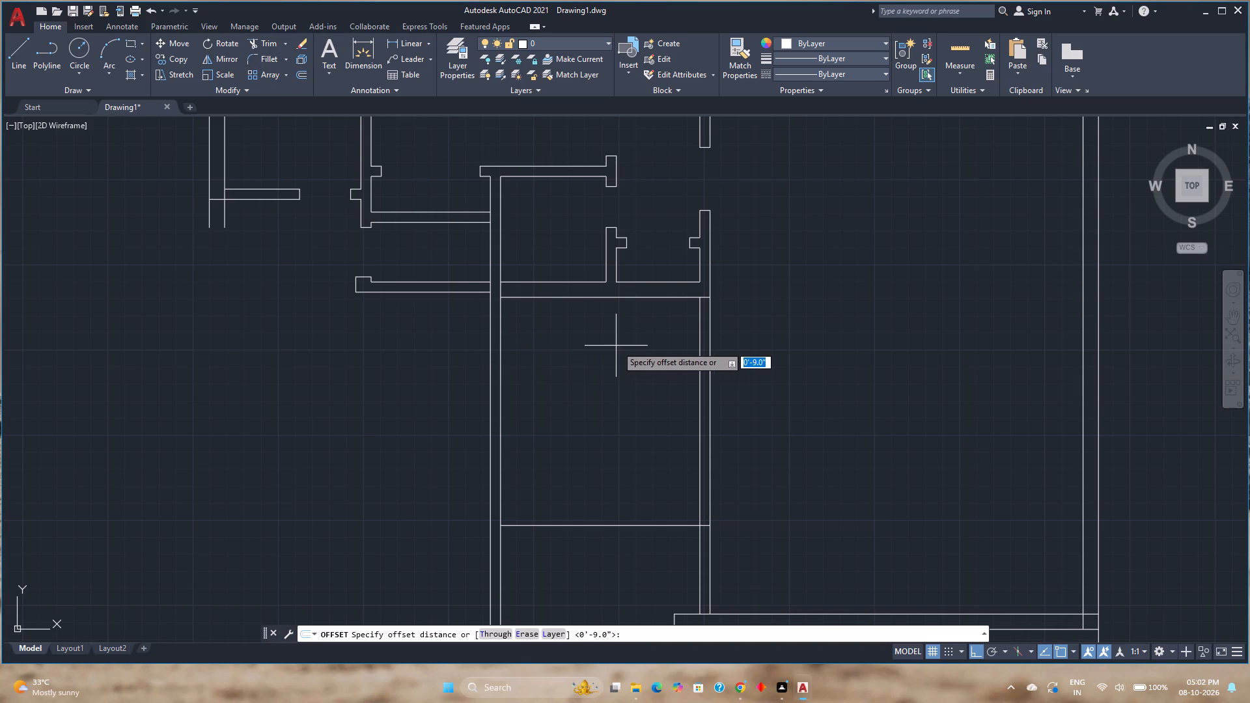
{"action": "type", "text": "10'"}
{"action": "key", "text": "Return"}
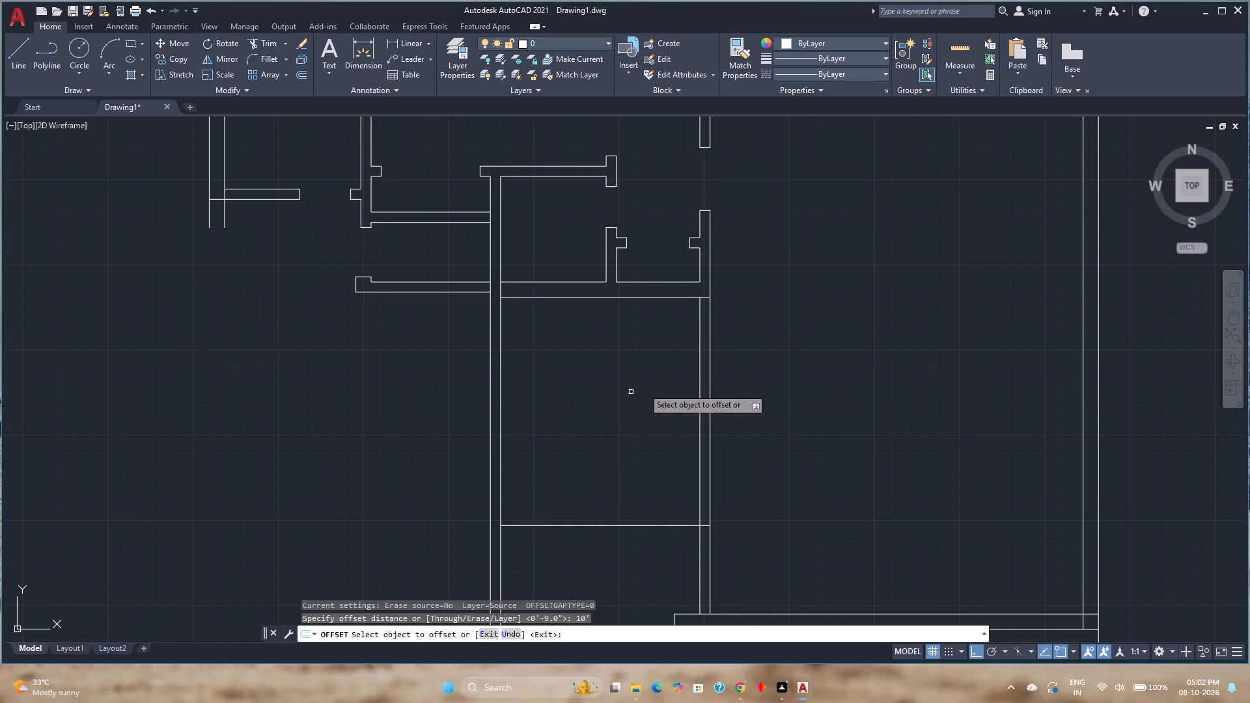
{"action": "left_click", "coordinate": [699, 357]}
{"action": "type", "text": "10'7"}
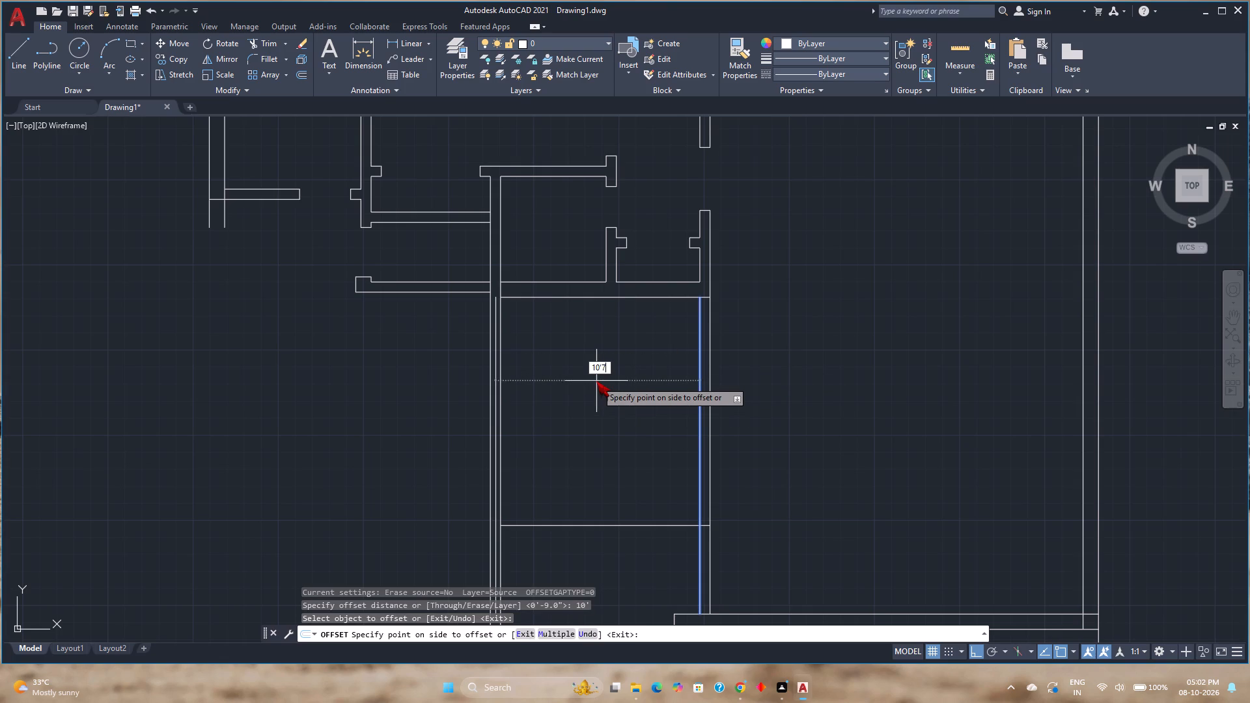
{"action": "key", "text": "Return"}
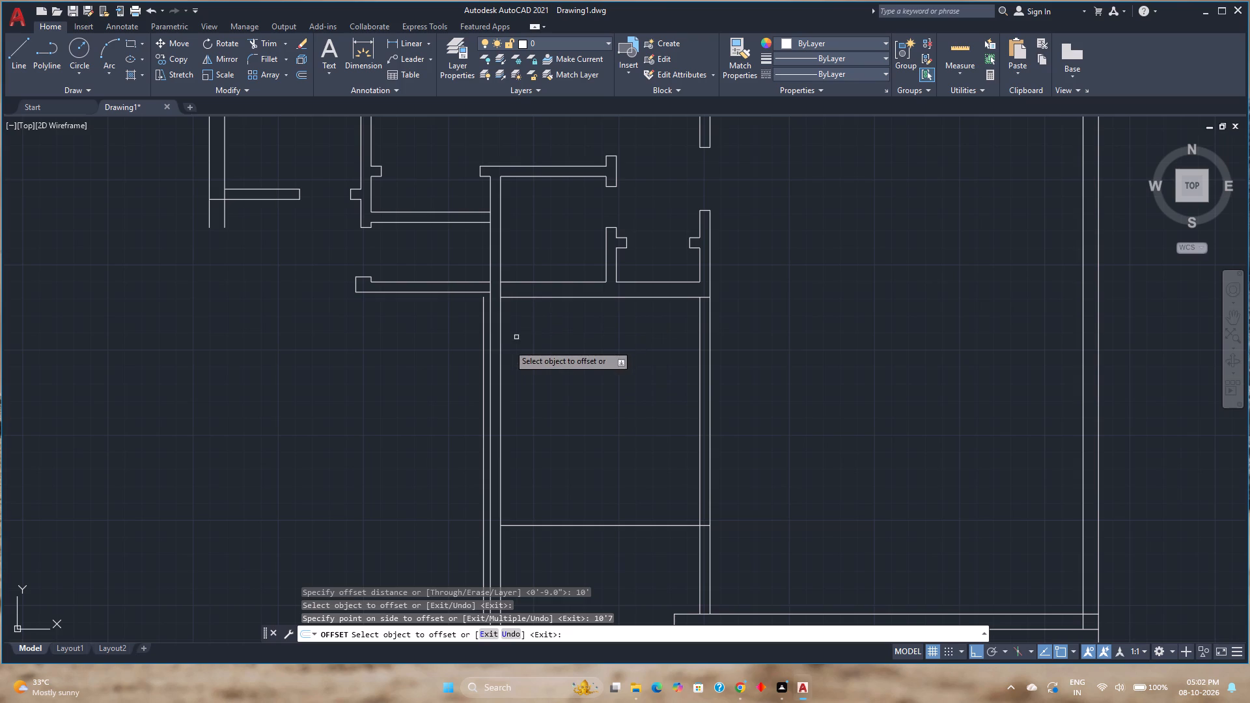
{"action": "left_click", "coordinate": [481, 357]}
{"action": "left_click", "coordinate": [483, 354]}
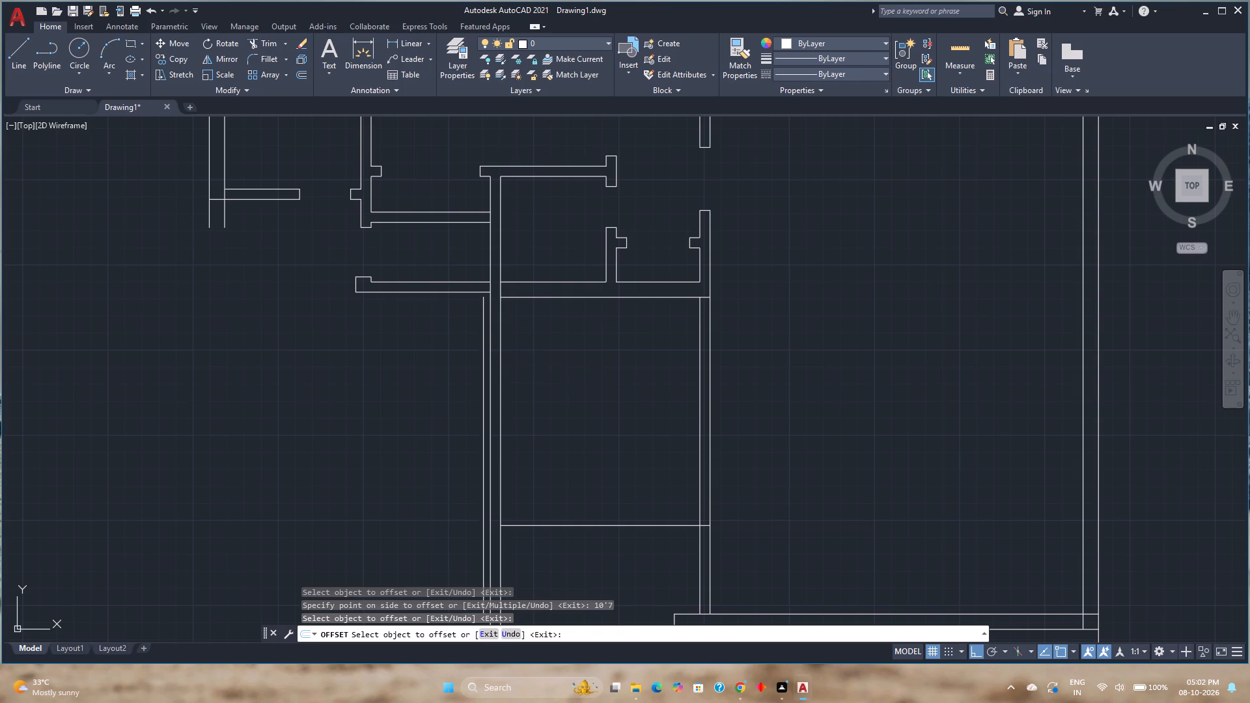
{"action": "key", "text": "9"}
{"action": "key", "text": "Return"}
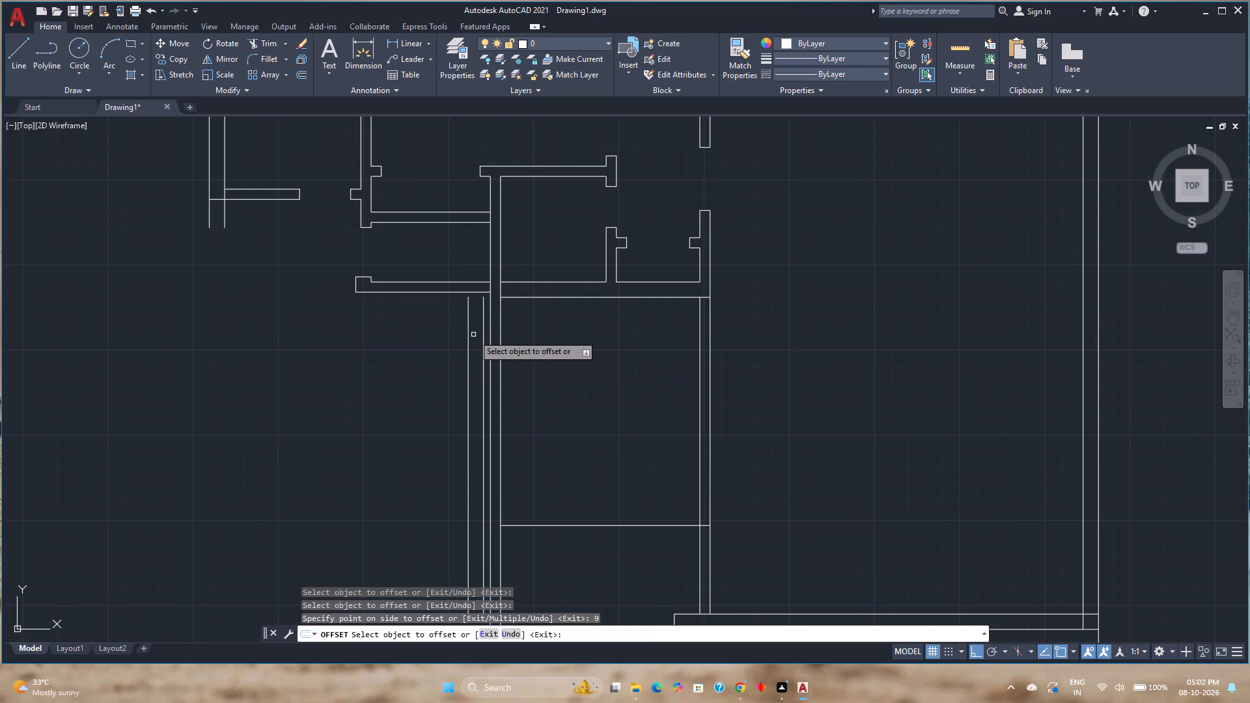
{"action": "key", "text": "Escape"}
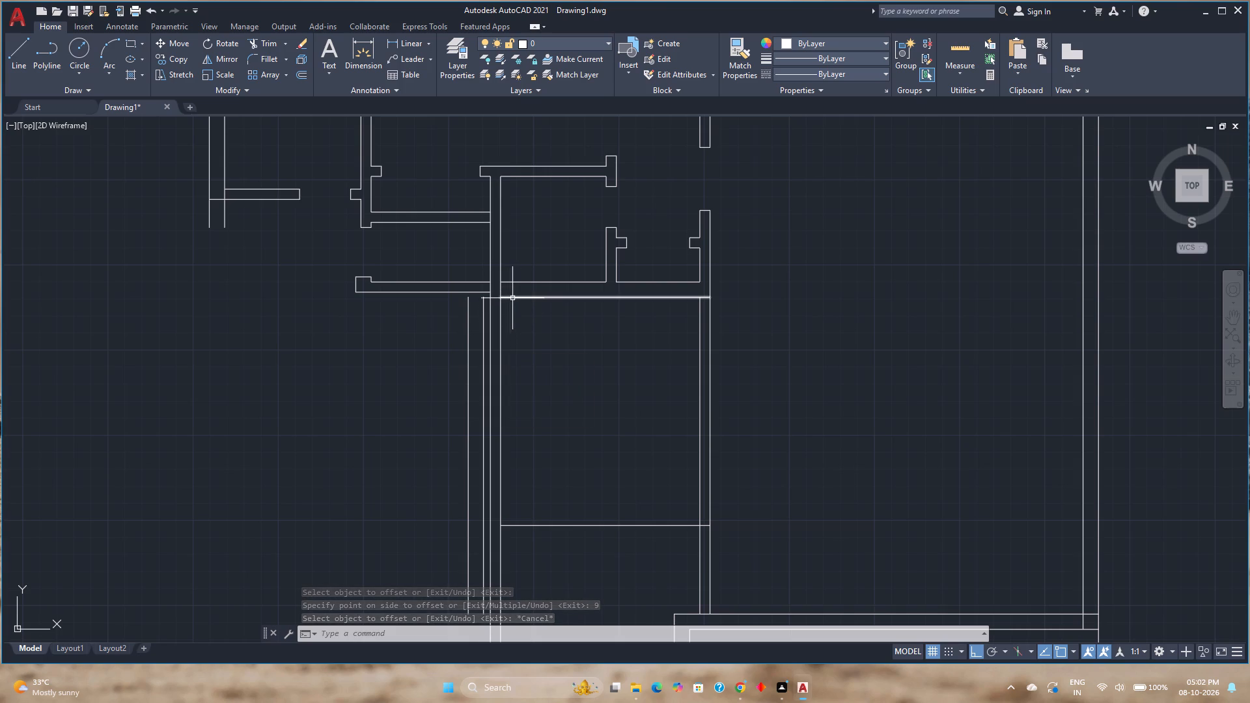
Extend the room's top line leftward to the outer line of the new 9" left wall.
{"action": "type", "text": "ex"}
{"action": "key", "text": "Return"}
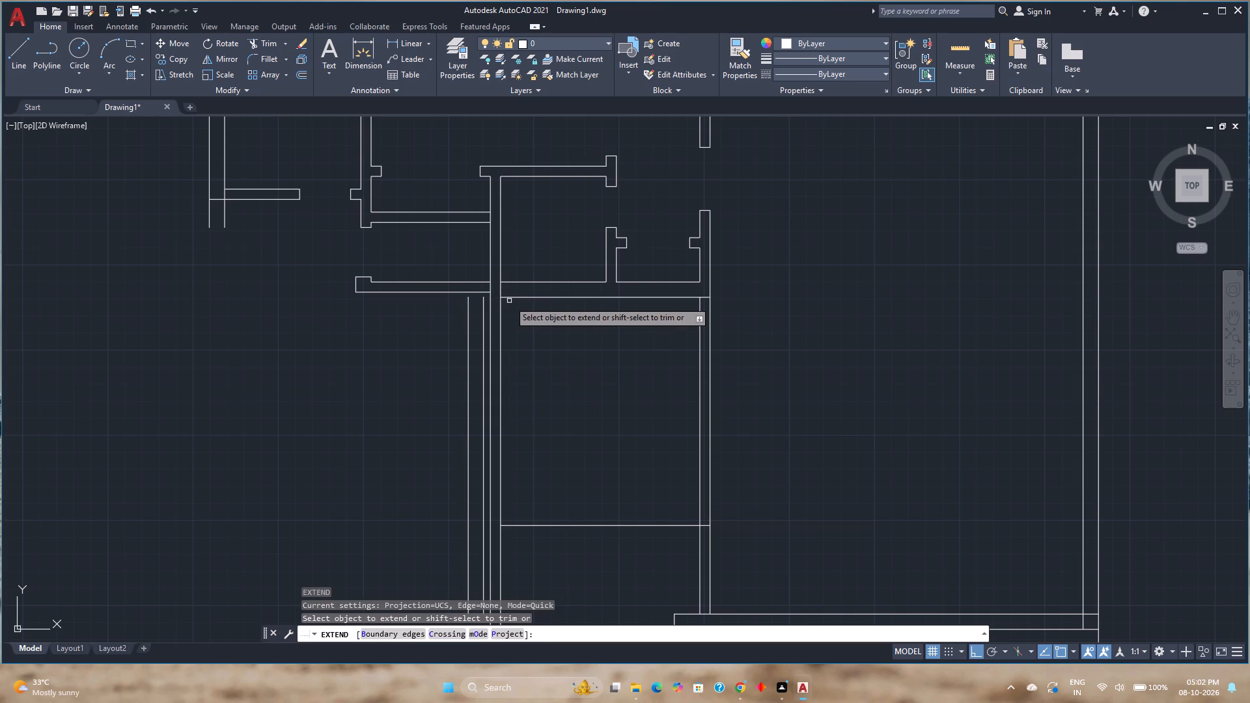
{"action": "left_click", "coordinate": [510, 296]}
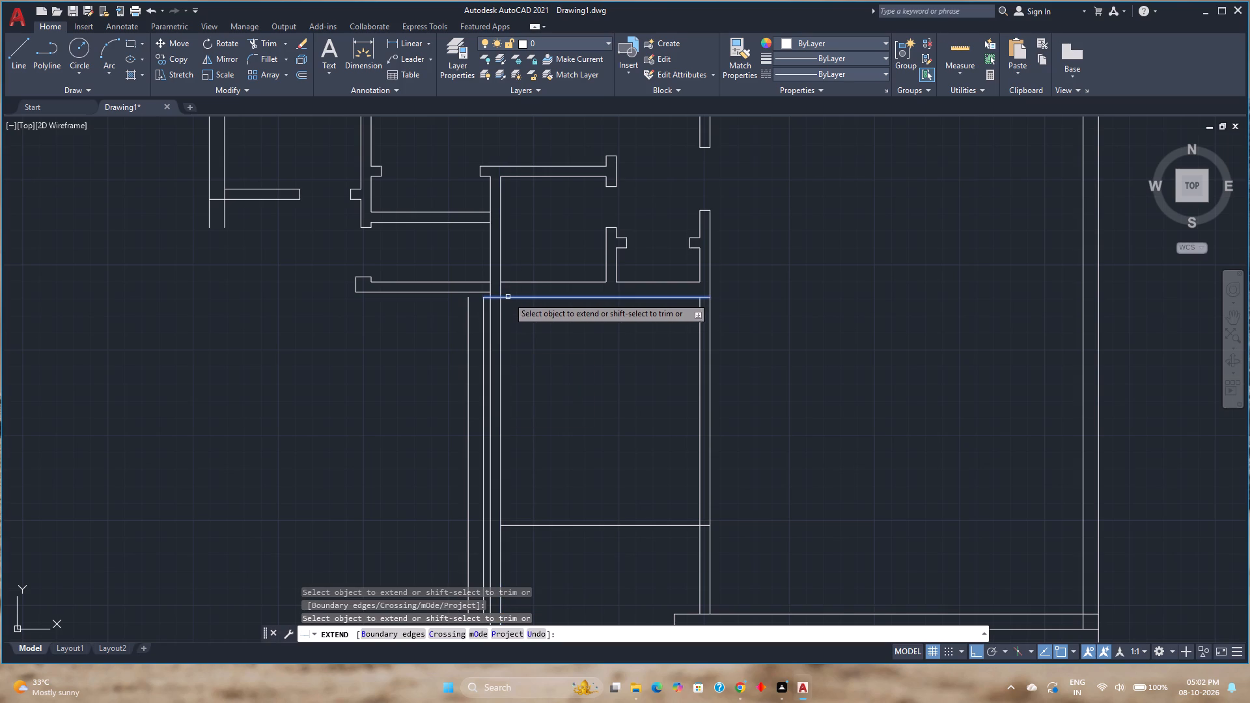
{"action": "left_click", "coordinate": [508, 297]}
{"action": "left_click", "coordinate": [493, 298]}
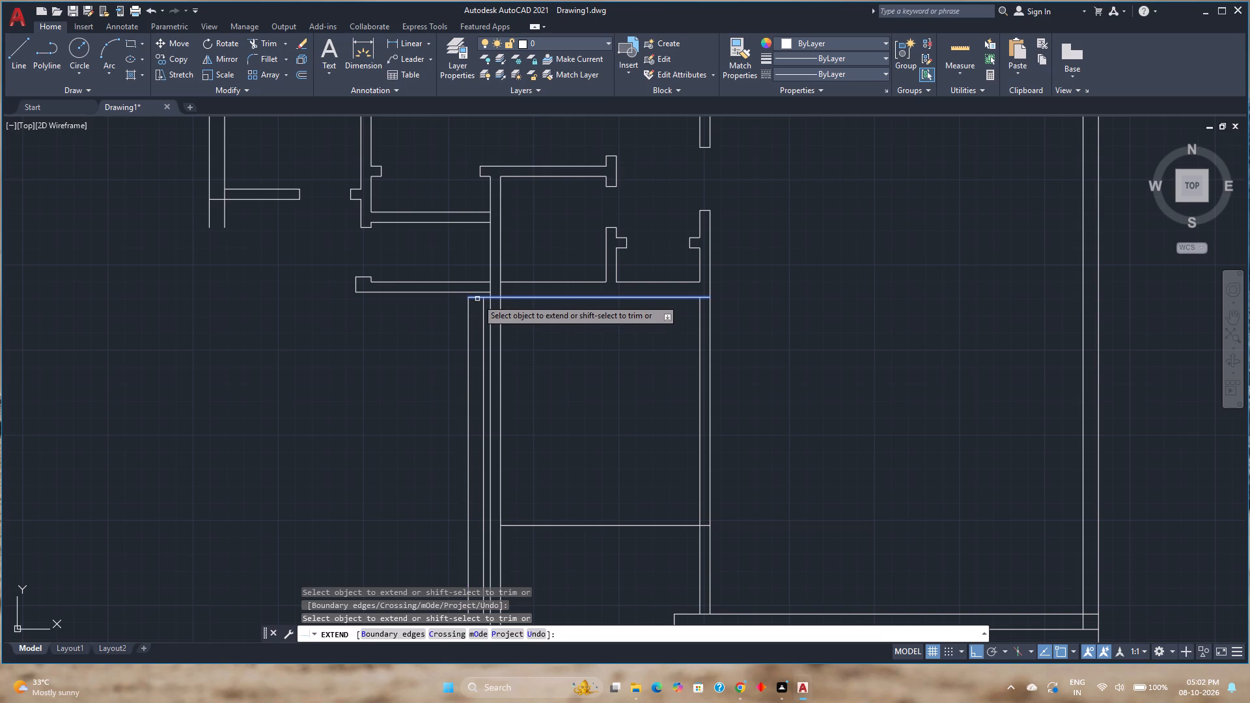
{"action": "key", "text": "Escape"}
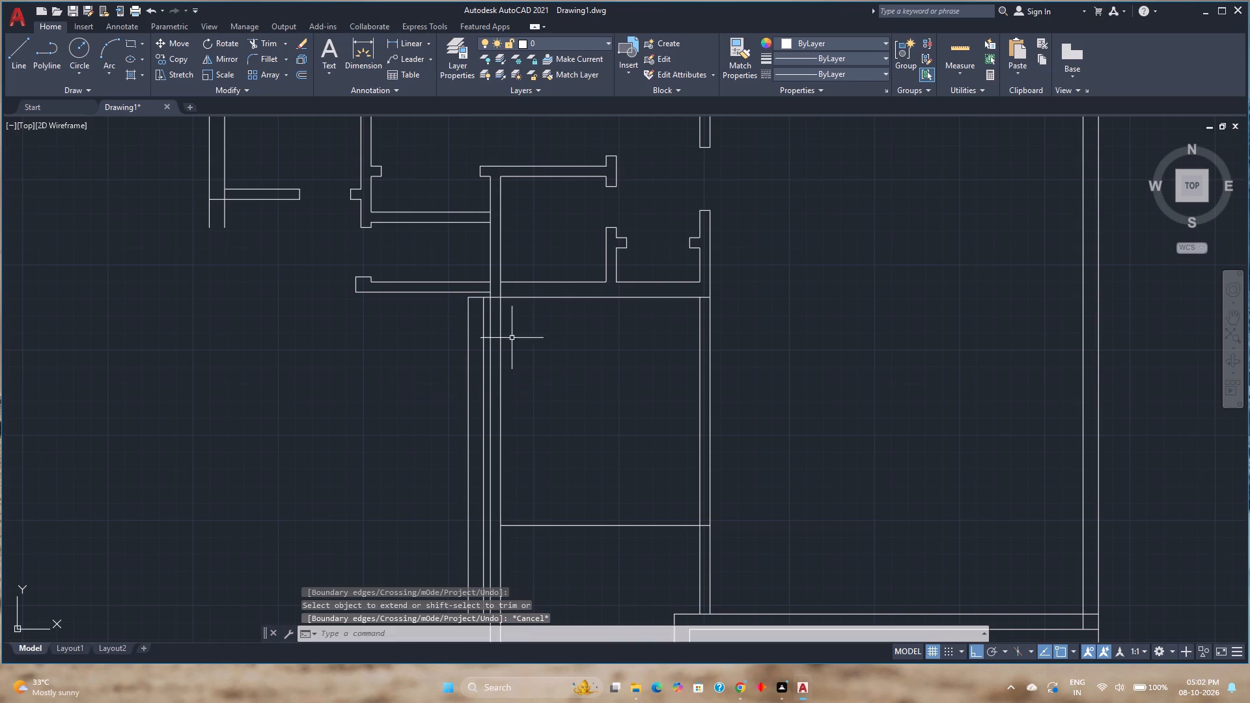
Regenerate the drawing and trim the two old left wall lines below the room's top line.
{"action": "type", "text": "re"}
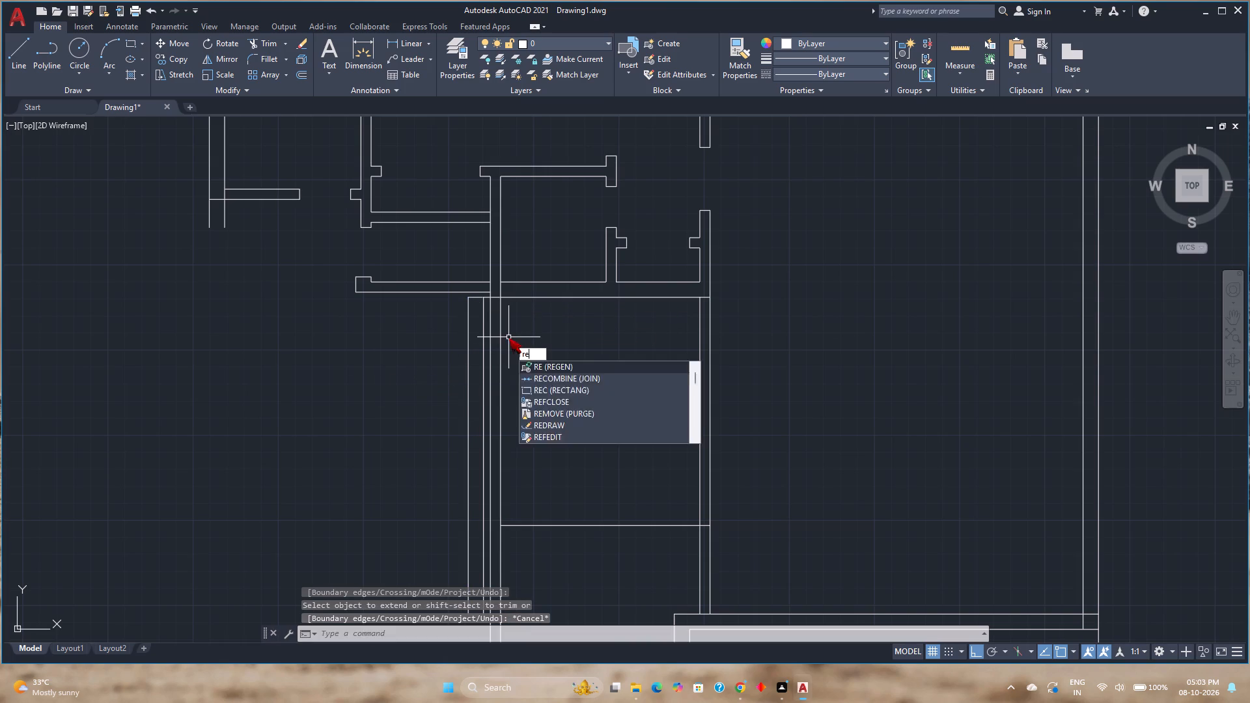
{"action": "key", "text": "Return"}
{"action": "left_click", "coordinate": [508, 335]}
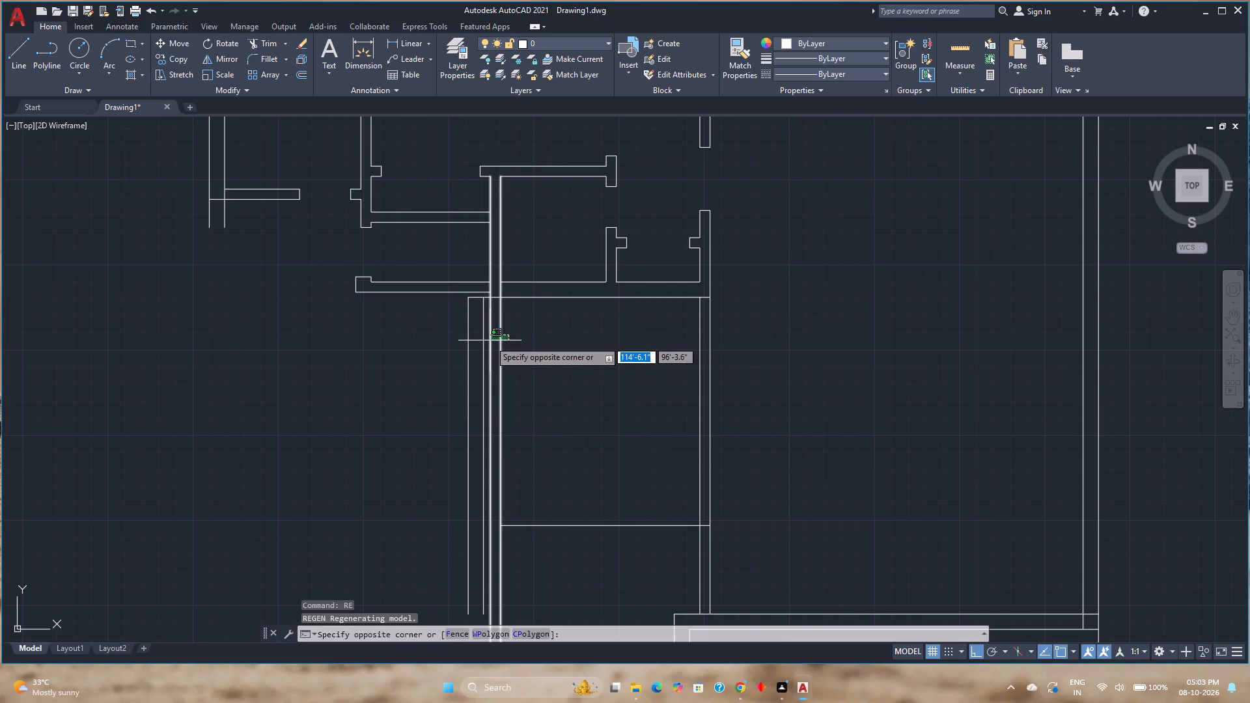
{"action": "key", "text": "Escape"}
{"action": "type", "text": "tr"}
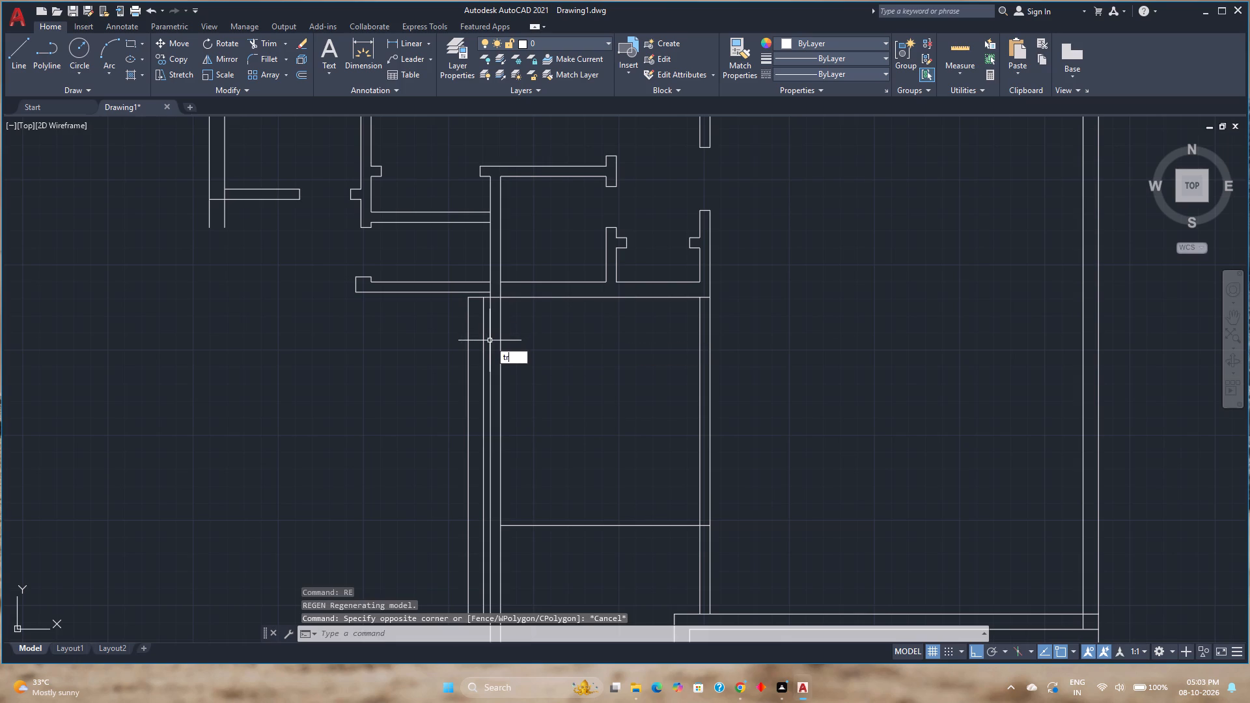
{"action": "key", "text": "Return"}
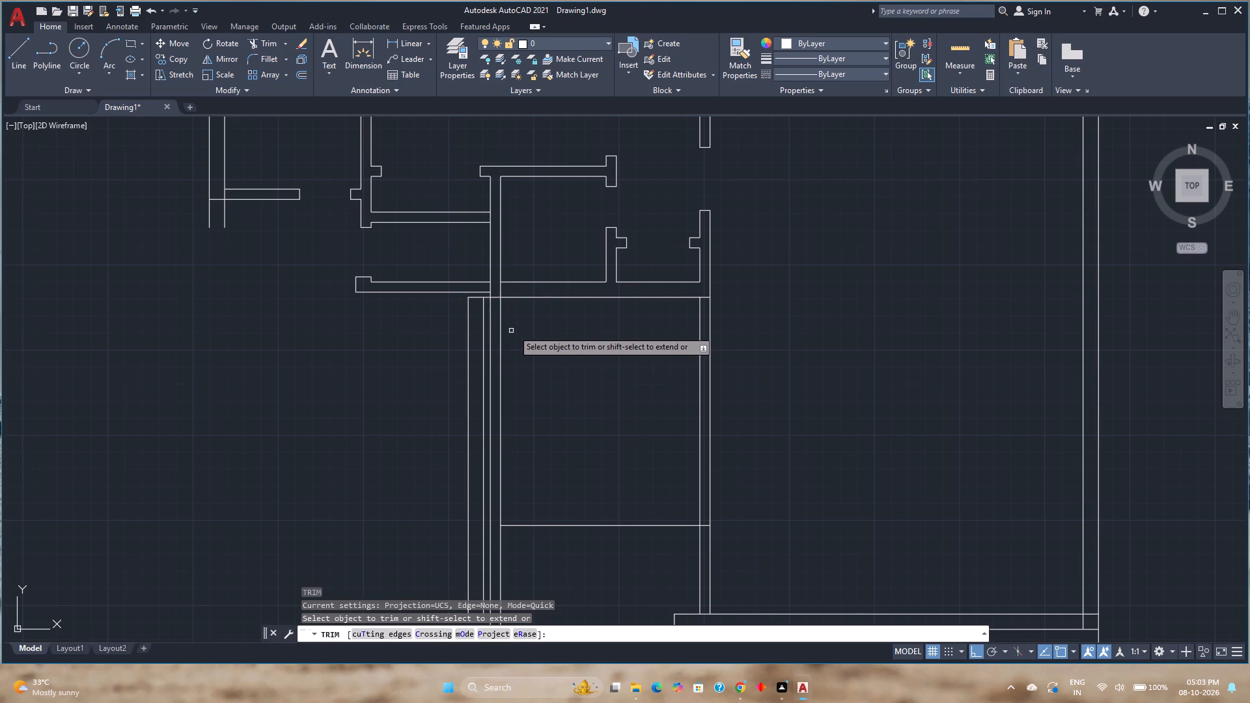
{"action": "left_click", "coordinate": [514, 330]}
{"action": "left_click", "coordinate": [489, 338]}
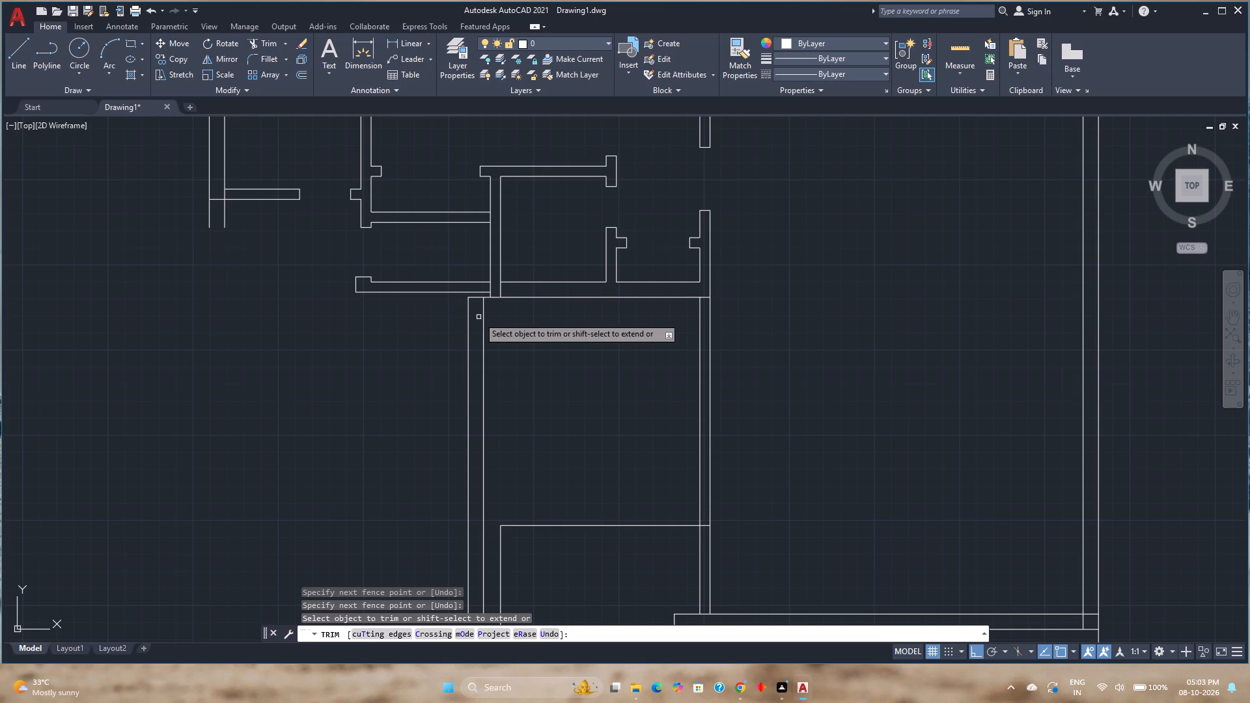
{"action": "key", "text": "Escape"}
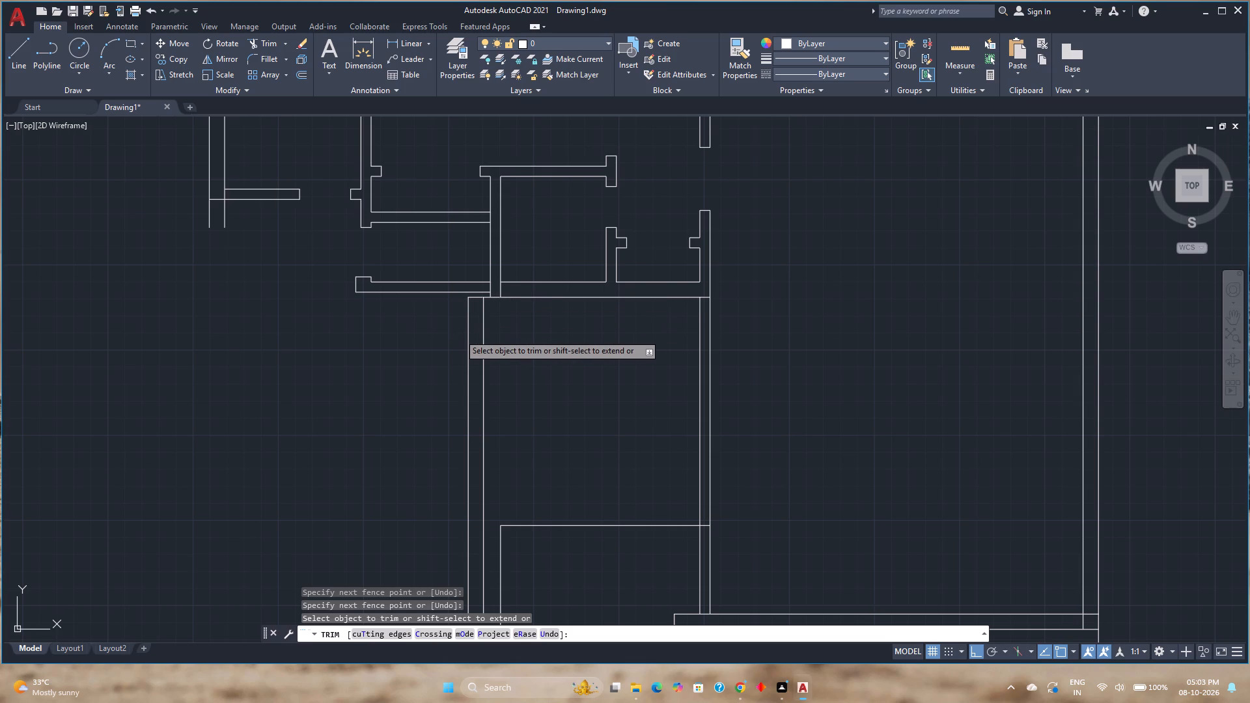
Extend the new left wall's outer line up to the lower line of the short horizontal wall above it.
{"action": "key", "text": "e"}
{"action": "key", "text": "x"}
{"action": "key", "text": "Return"}
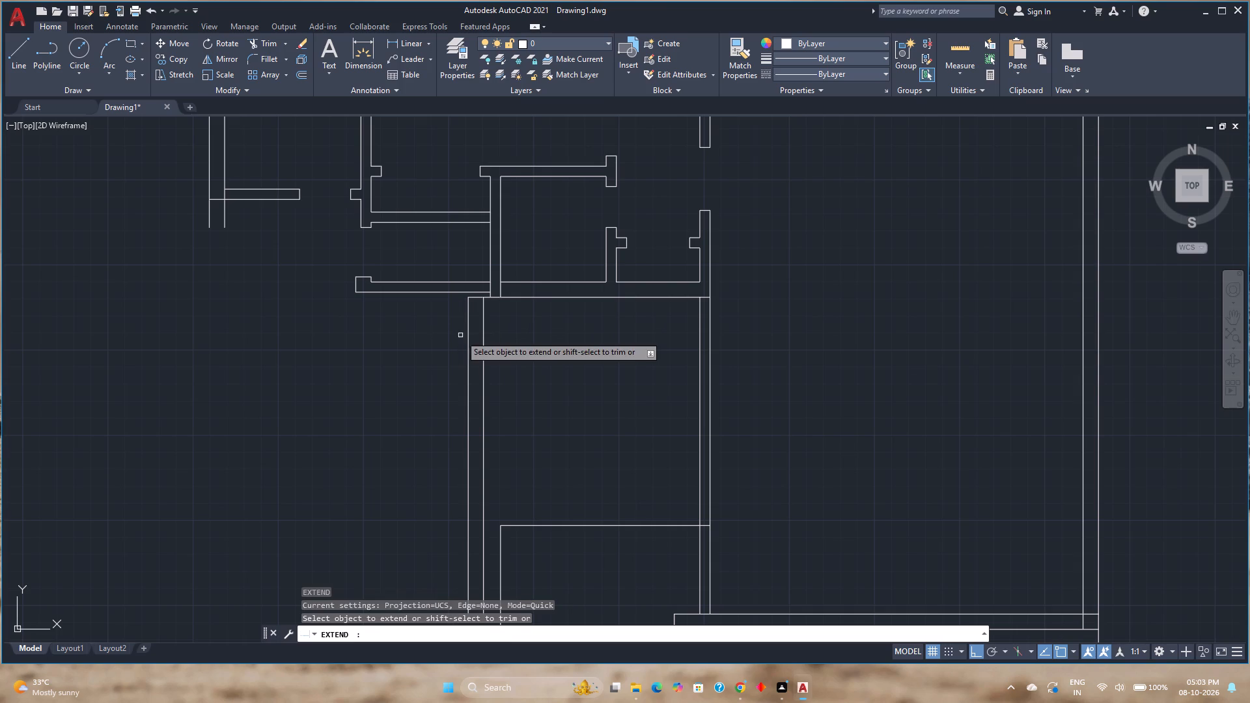
{"action": "left_click", "coordinate": [469, 320]}
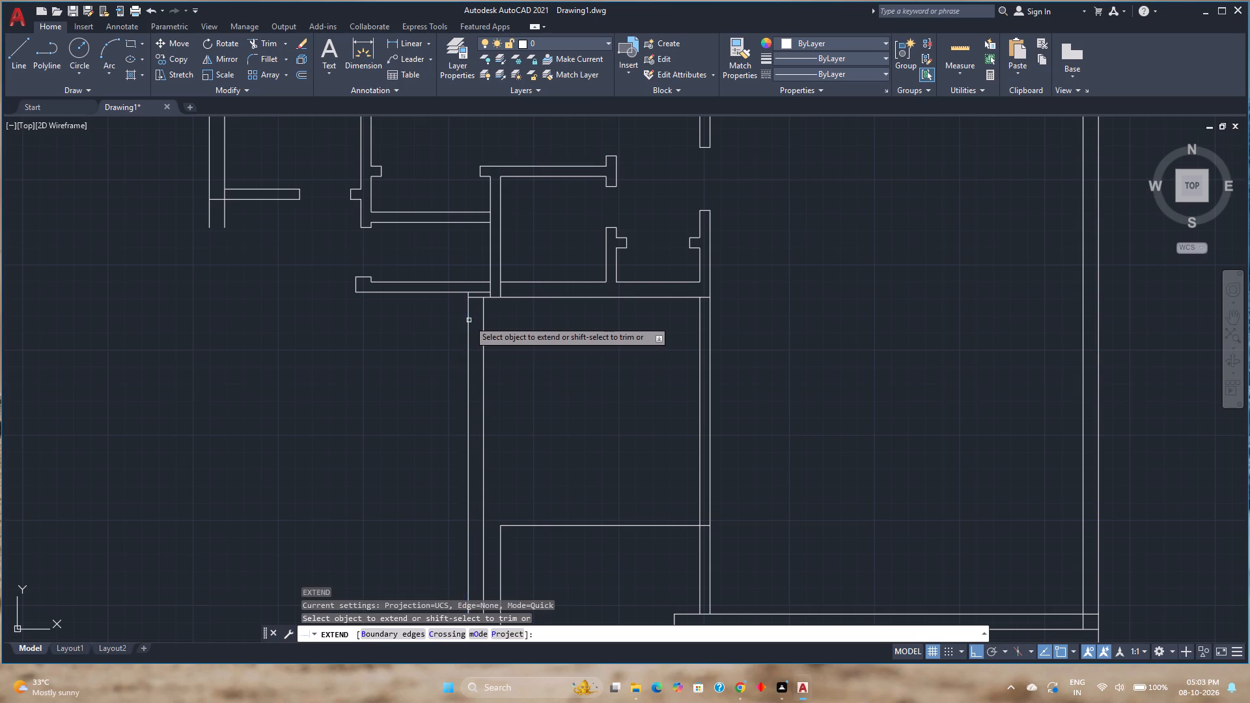
{"action": "key", "text": "Escape"}
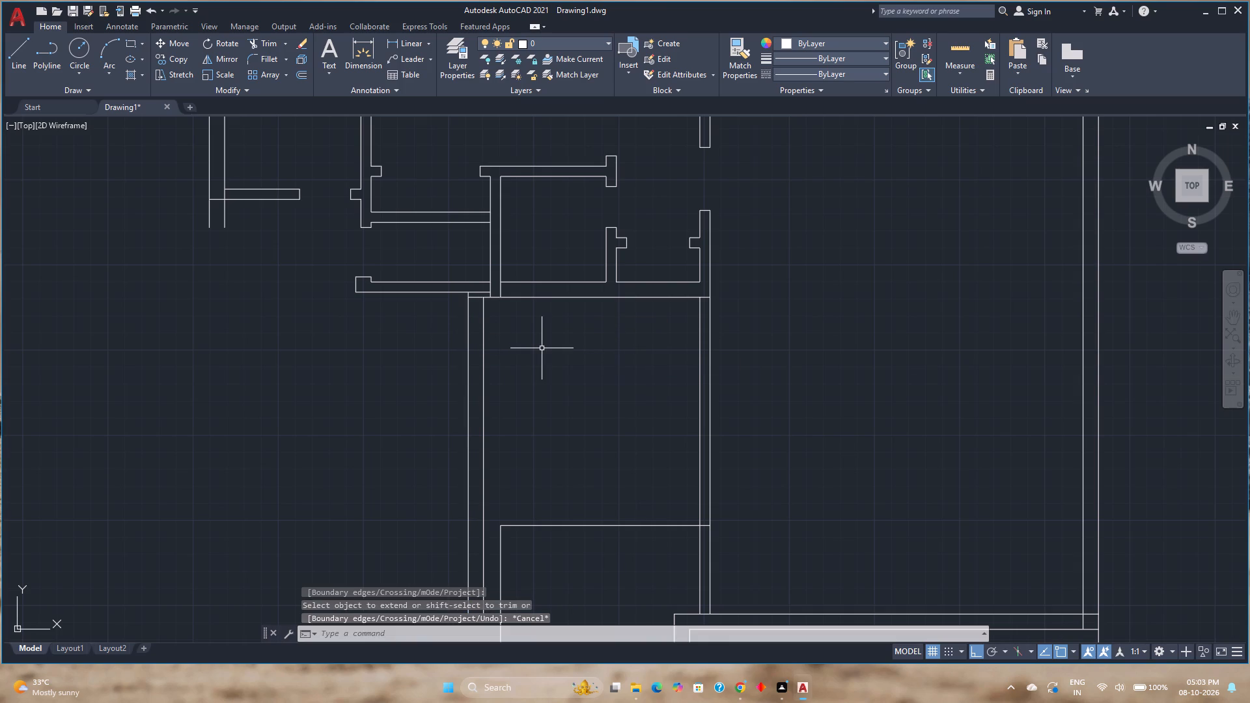
Trim the overlapping horizontal pieces at the new left wall's upper corner so the two walls join cleanly.
{"action": "type", "text": "tr"}
{"action": "key", "text": "Return"}
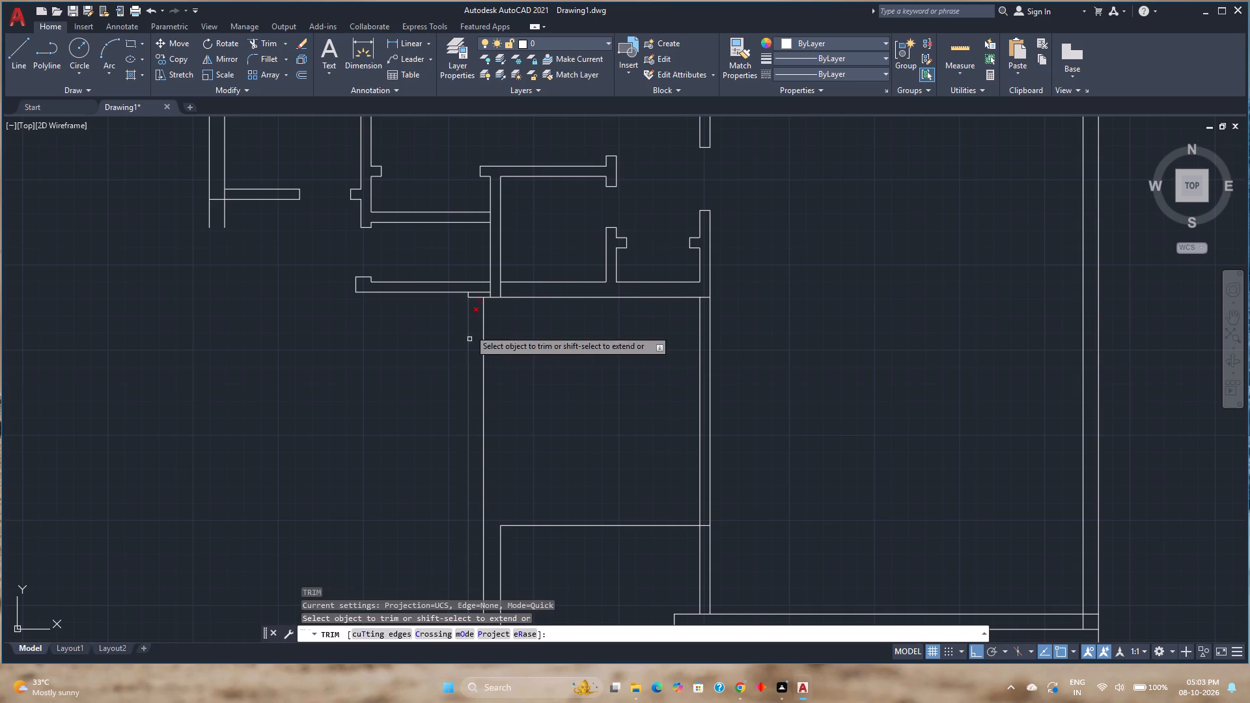
{"action": "scroll", "coordinate": [481, 297], "scroll_direction": "up", "scroll_amount": 3}
{"action": "left_click", "coordinate": [482, 279]}
{"action": "left_click", "coordinate": [476, 303]}
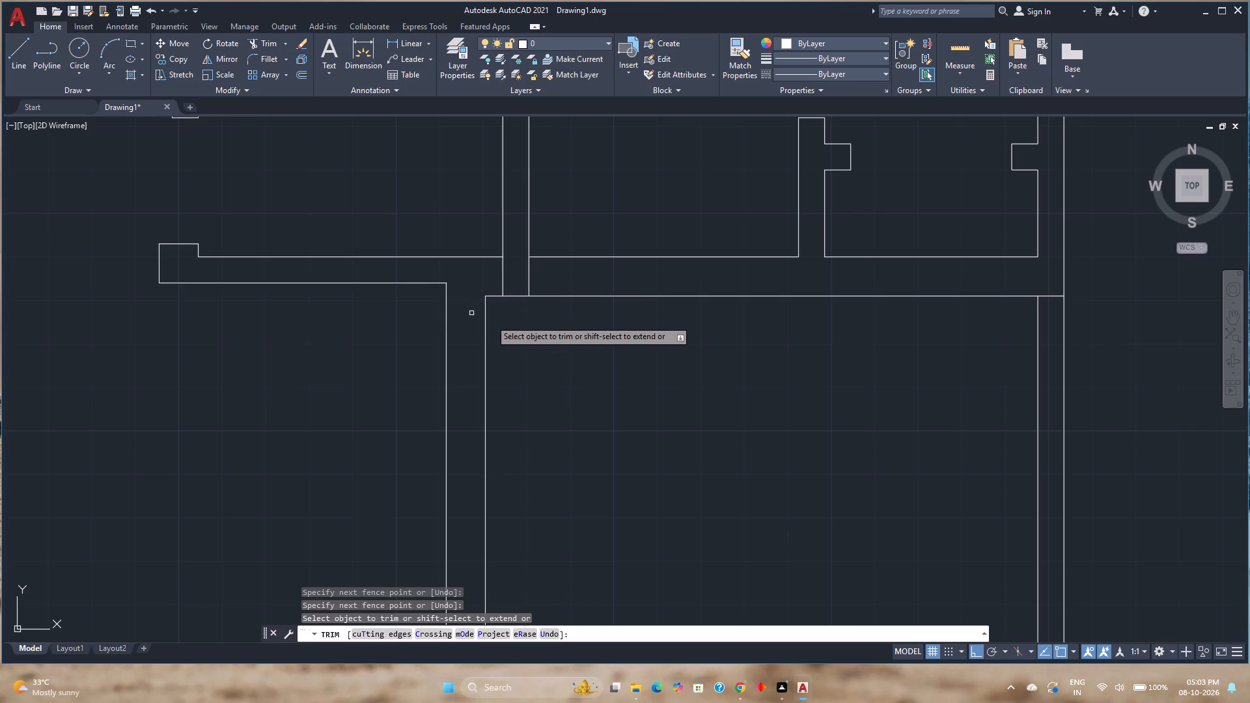
{"action": "scroll", "coordinate": [532, 333], "scroll_direction": "down", "scroll_amount": 3}
{"action": "middle_click_drag", "start_coordinate": [535, 333], "coordinate": [517, 277]}
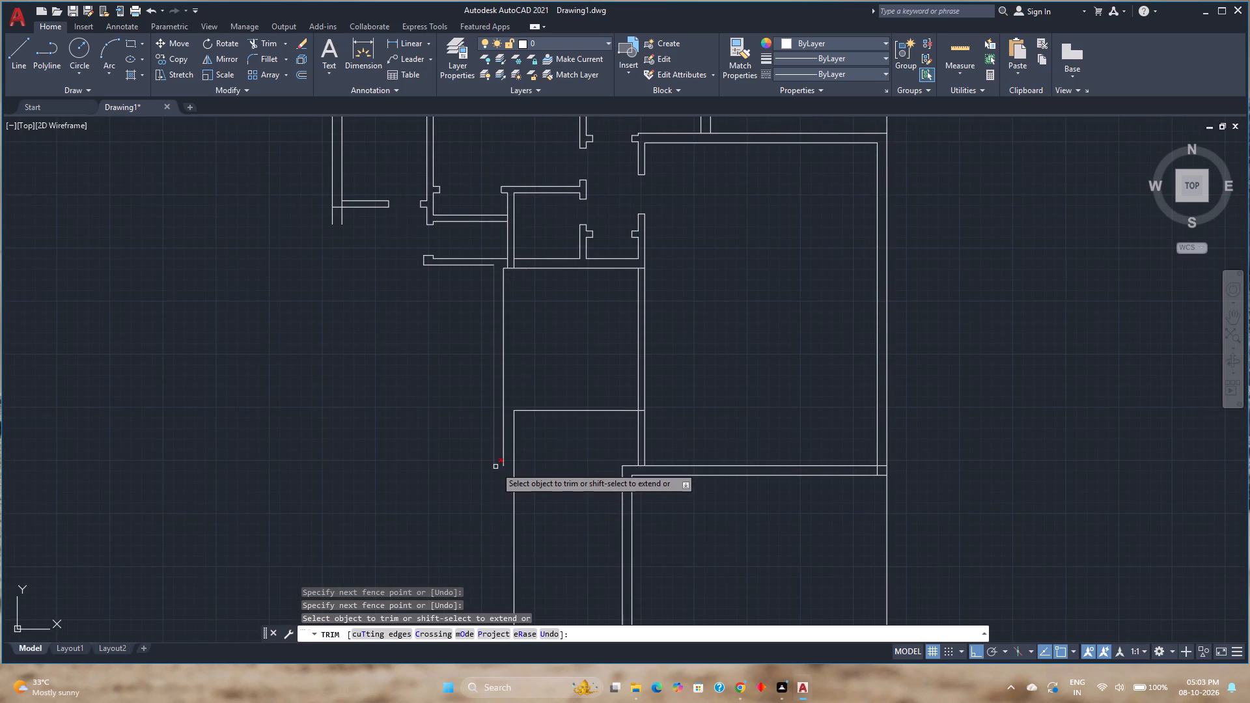
{"action": "key", "text": "space"}
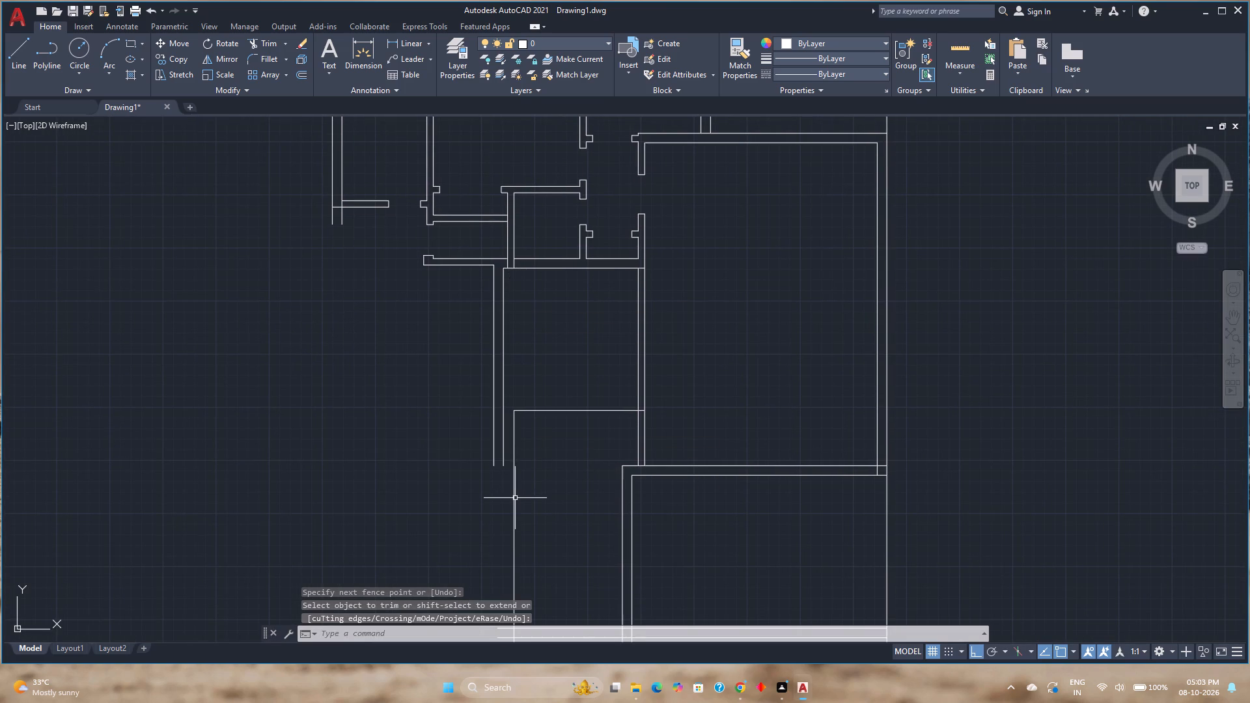
Delete the leftover piece of the old left wall line running down toward the bottom wall.
{"action": "left_click", "coordinate": [515, 498]}
{"action": "key", "text": "Delete"}
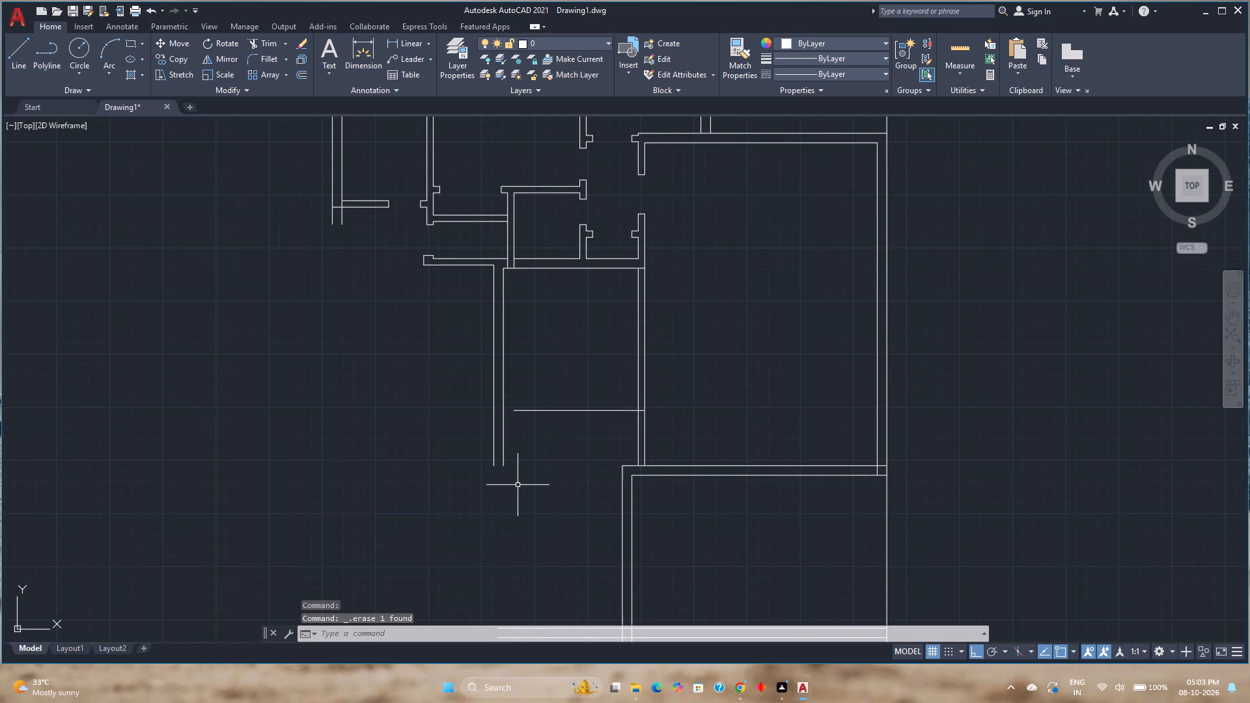
Extend the new left wall's inner line down to the lowest horizontal line of the plan.
{"action": "scroll", "coordinate": [532, 474], "scroll_direction": "down", "scroll_amount": 2}
{"action": "middle_click_drag", "start_coordinate": [532, 474], "coordinate": [529, 427]}
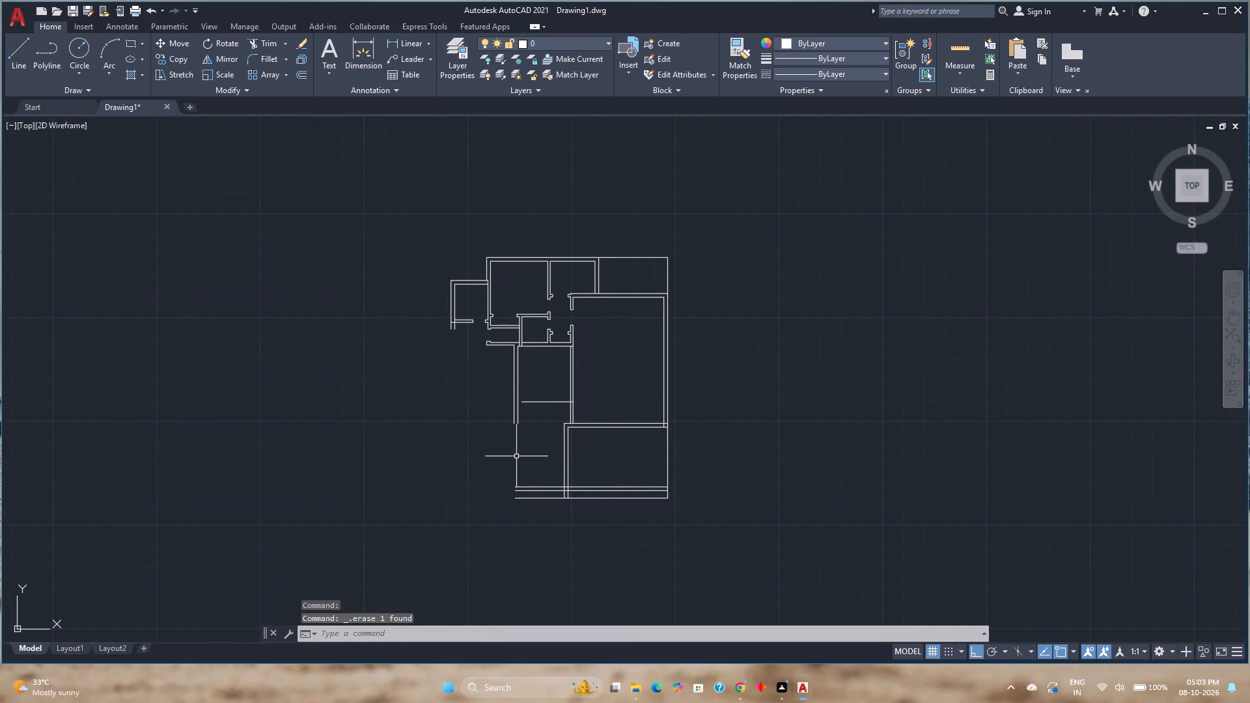
{"action": "type", "text": "ex"}
{"action": "key", "text": "Return"}
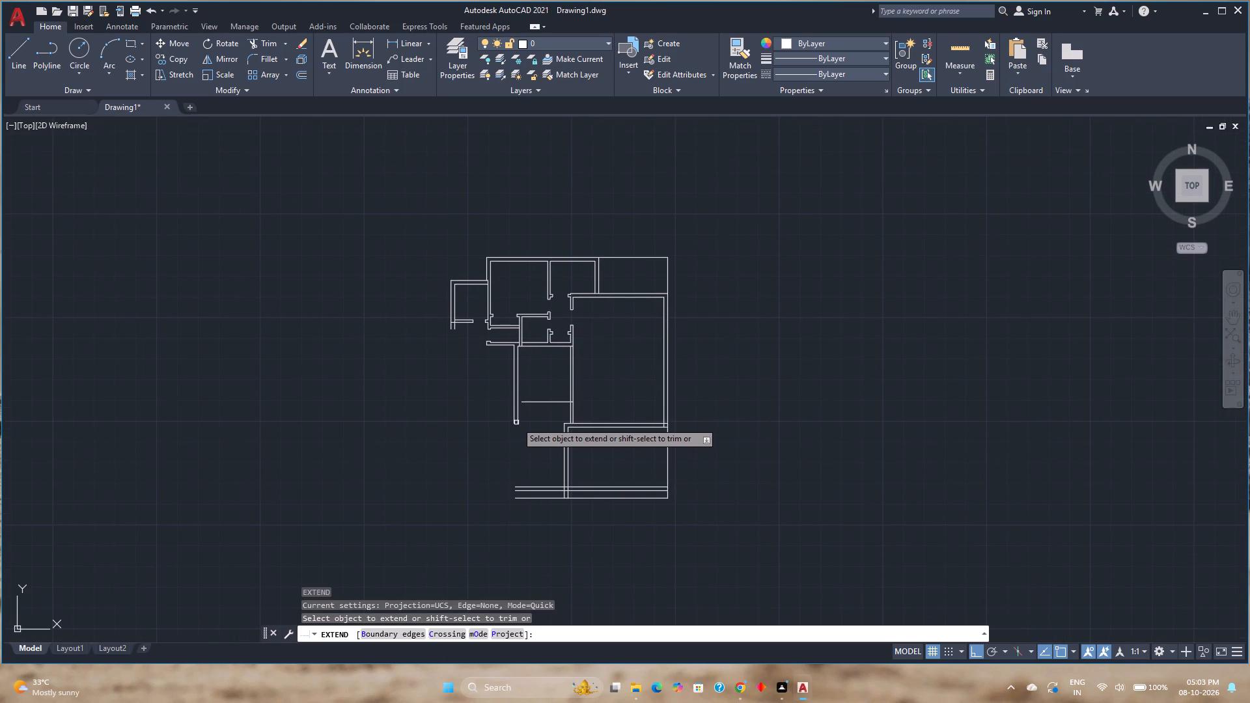
{"action": "left_click", "coordinate": [518, 419]}
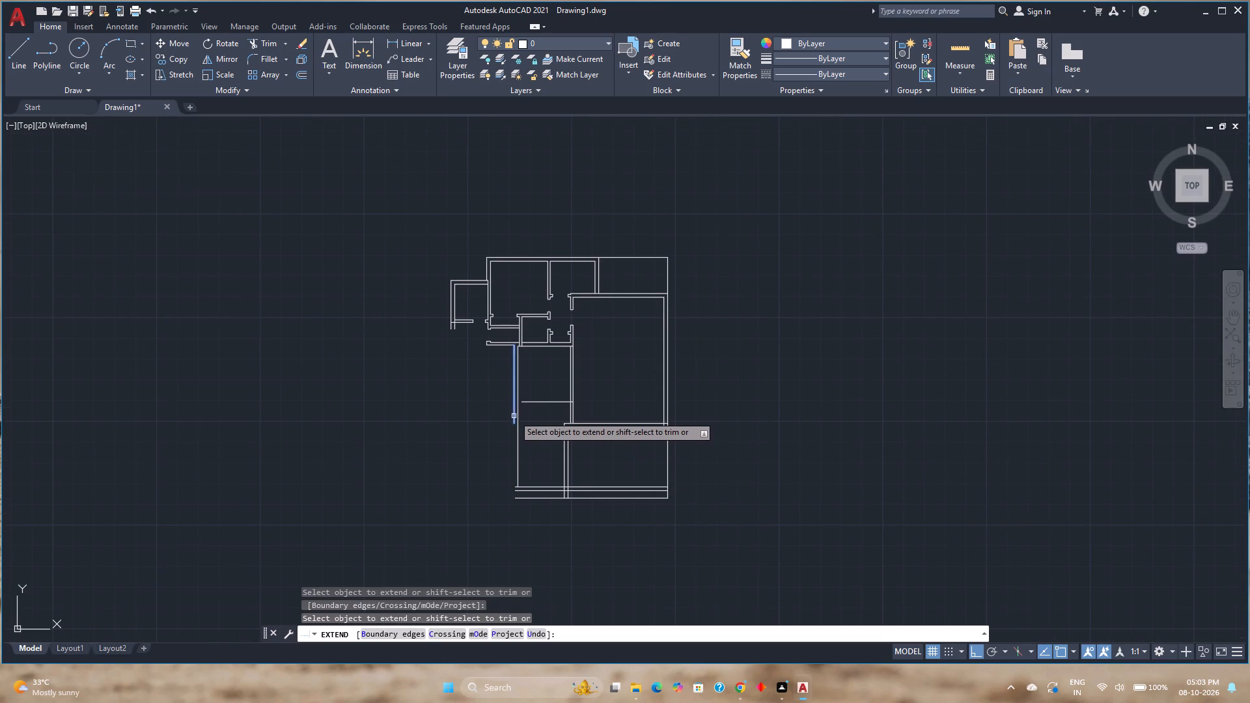
{"action": "left_click", "coordinate": [518, 458]}
{"action": "left_click", "coordinate": [518, 464]}
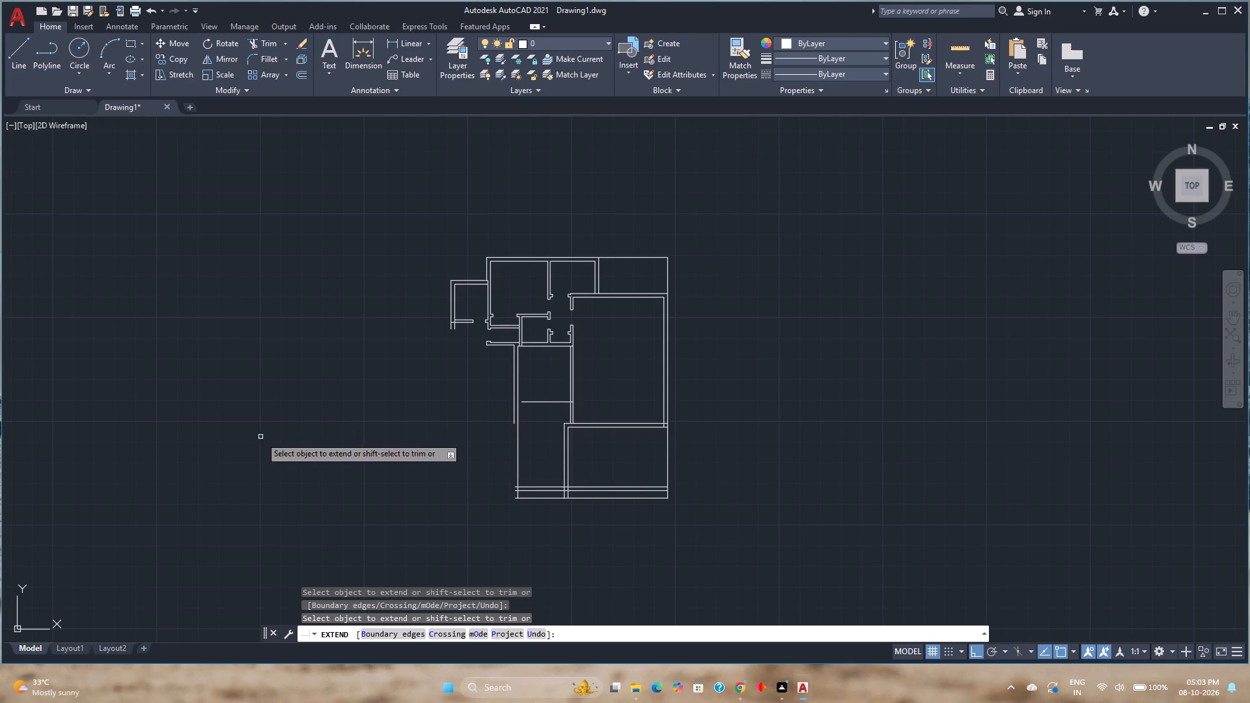
{"action": "key", "text": "Escape"}
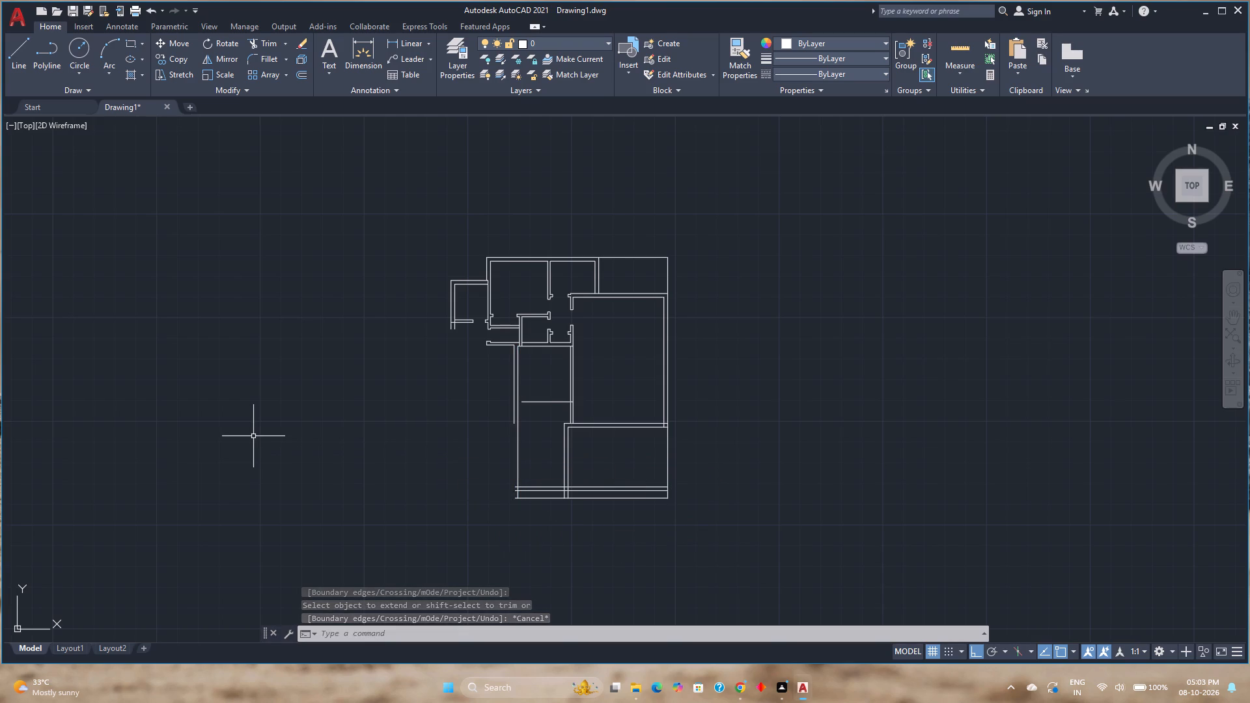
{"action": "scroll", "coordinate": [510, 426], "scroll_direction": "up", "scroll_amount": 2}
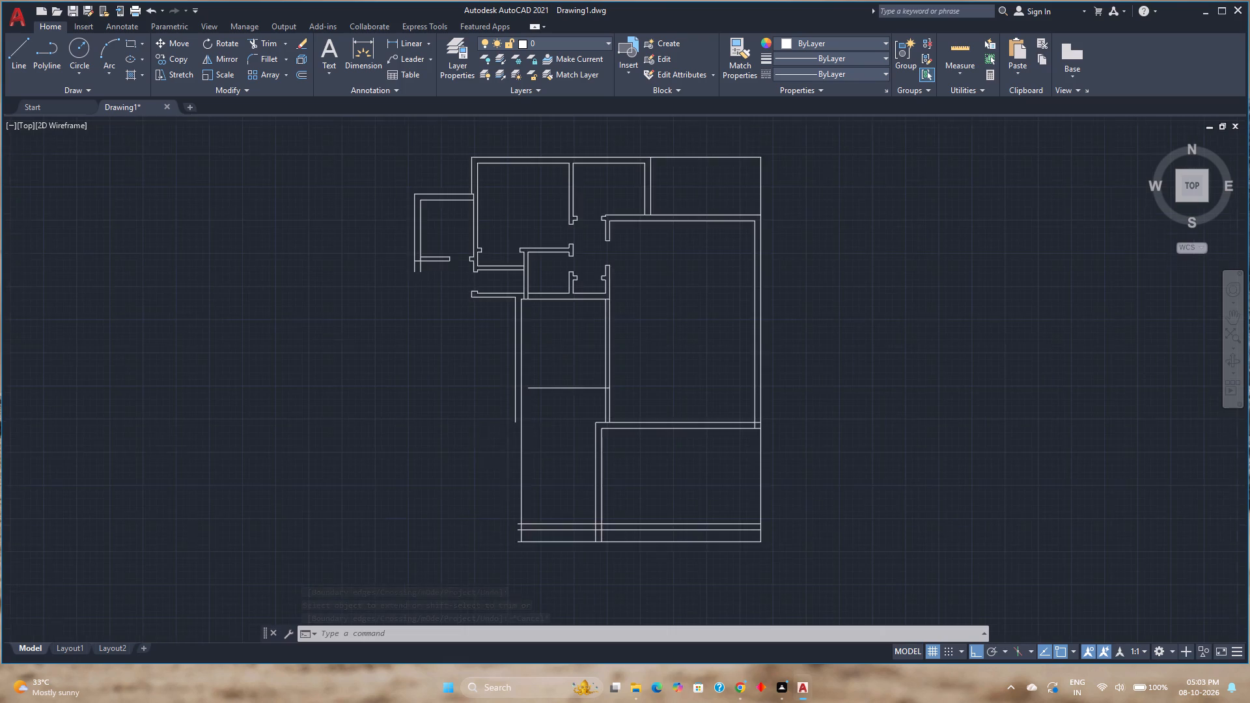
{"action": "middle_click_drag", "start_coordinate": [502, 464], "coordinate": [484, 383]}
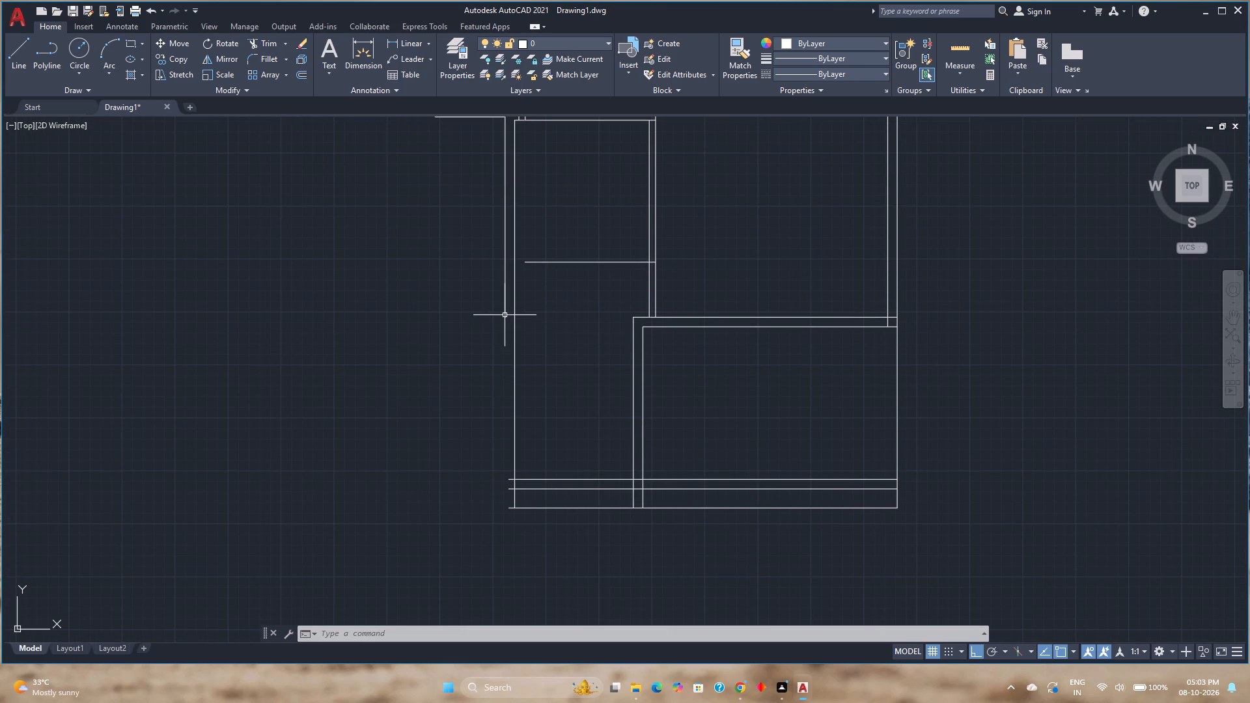
Stretch the new left wall's outer line down to the level of the lowest horizontal line of the plan.
{"action": "left_click", "coordinate": [505, 314]}
{"action": "left_click", "coordinate": [504, 318]}
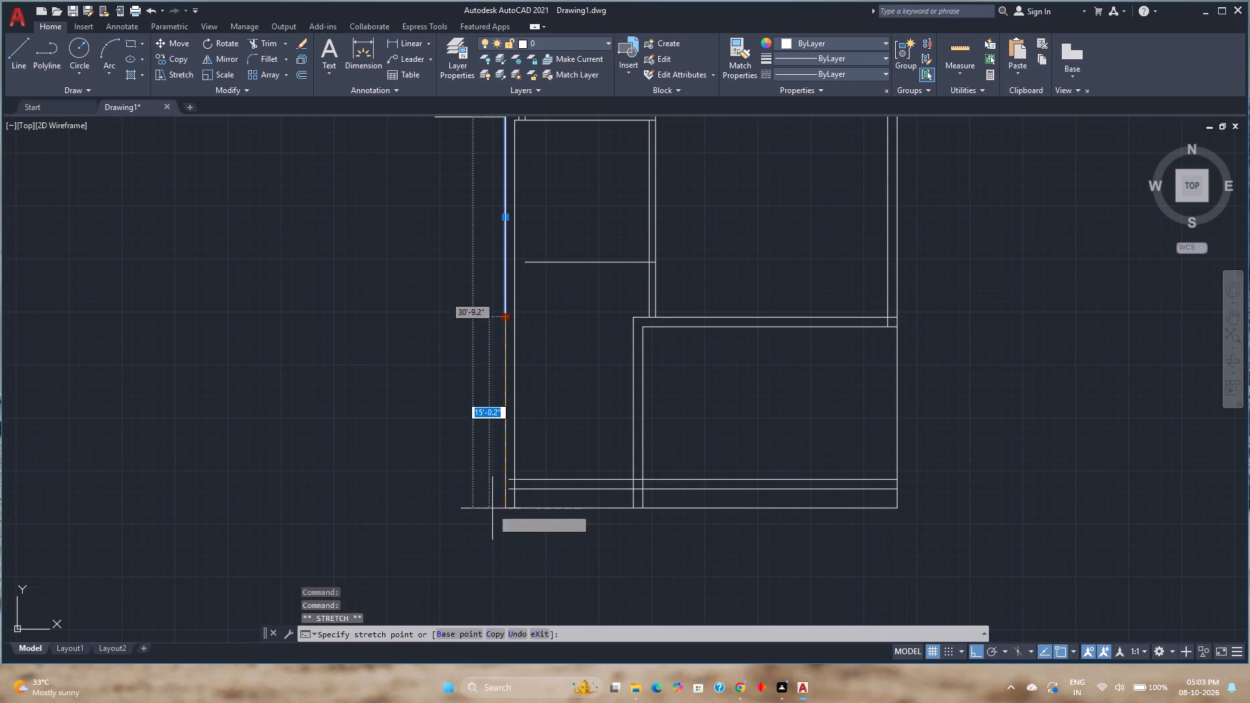
{"action": "left_click", "coordinate": [493, 509]}
{"action": "key", "text": "Escape"}
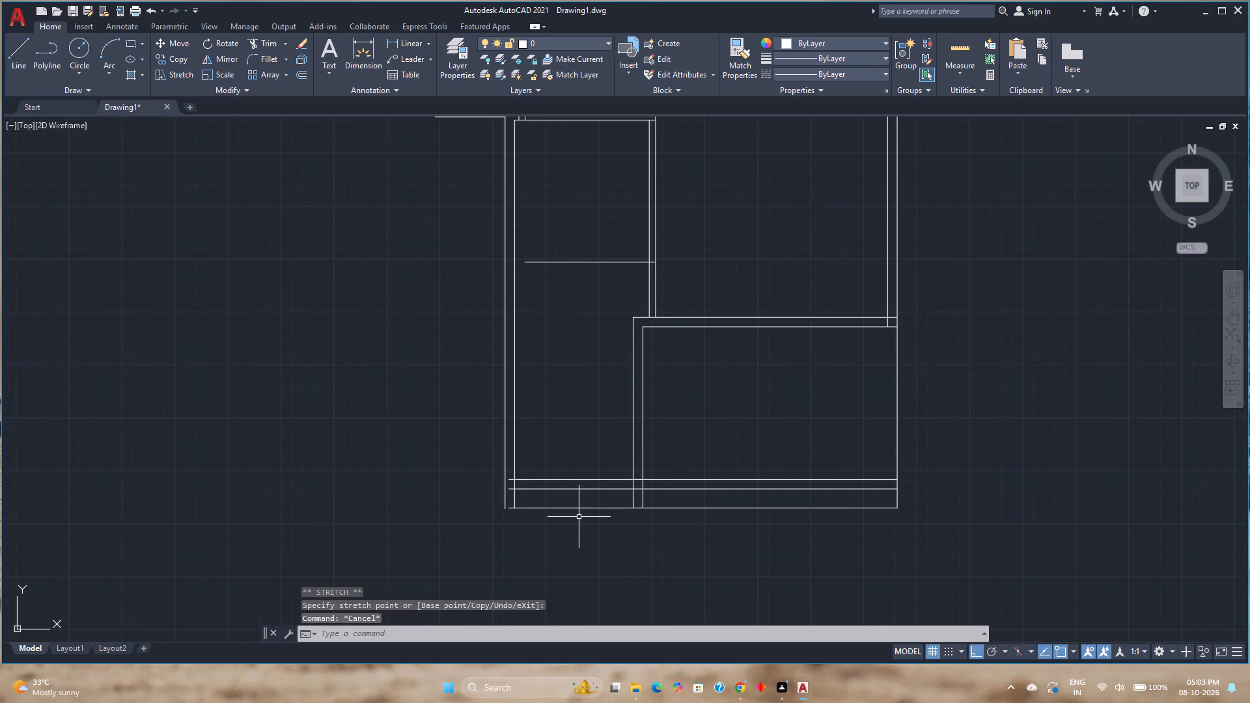
Extend the three bottom horizontal lines to meet the new left wall's outer line.
{"action": "key", "text": "e"}
{"action": "key", "text": "x"}
{"action": "key", "text": "Return"}
{"action": "scroll", "coordinate": [518, 485], "scroll_direction": "up", "scroll_amount": 2}
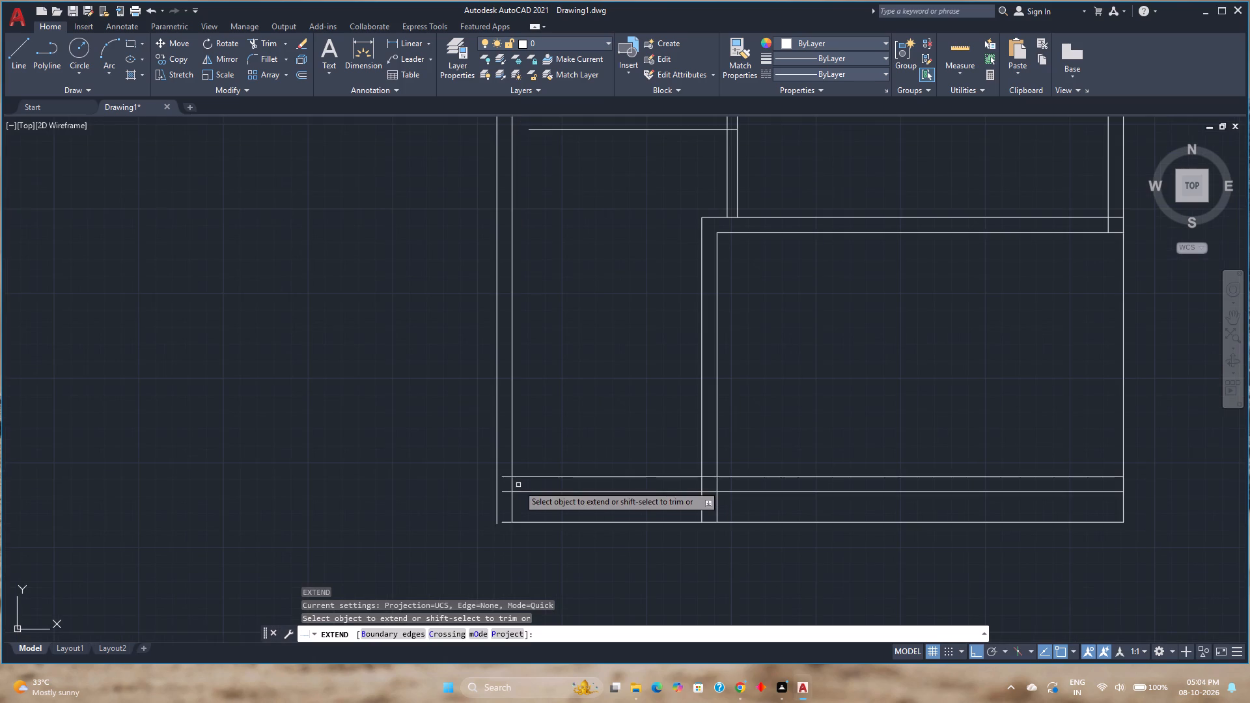
{"action": "scroll", "coordinate": [500, 480], "scroll_direction": "up", "scroll_amount": 2}
{"action": "left_click", "coordinate": [514, 464]}
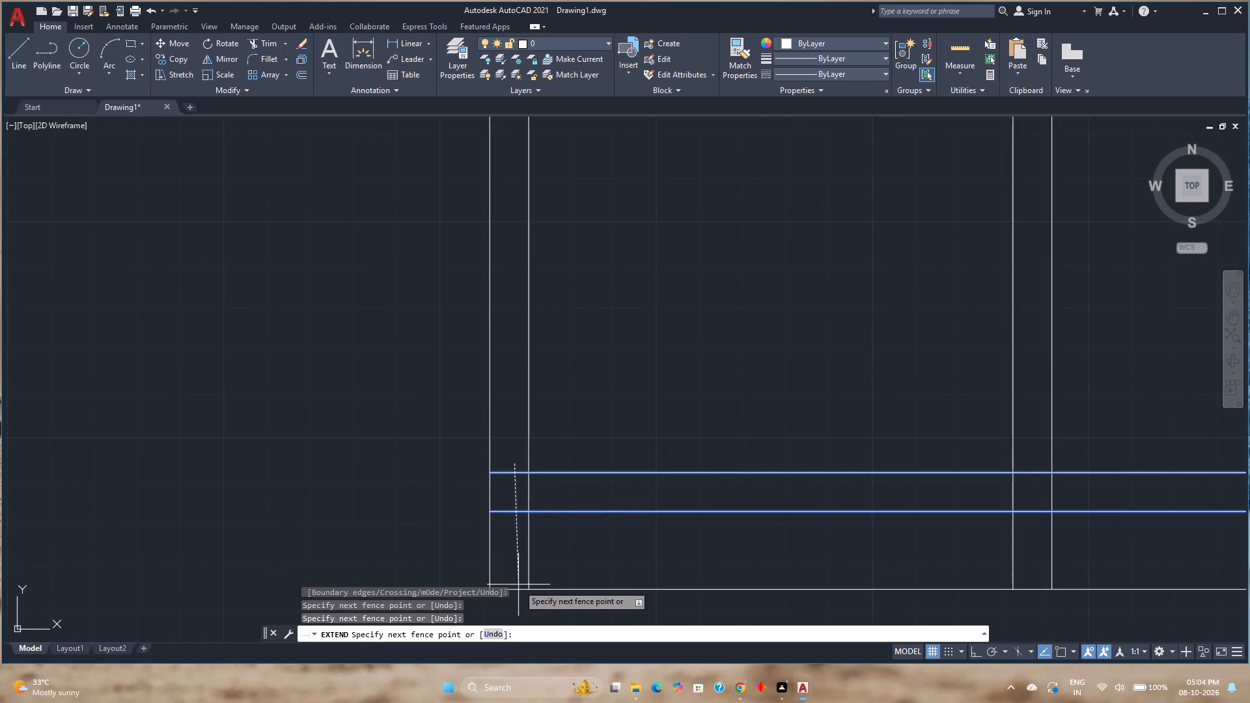
{"action": "left_click", "coordinate": [518, 594]}
{"action": "middle_click_drag", "start_coordinate": [509, 516], "coordinate": [510, 406]}
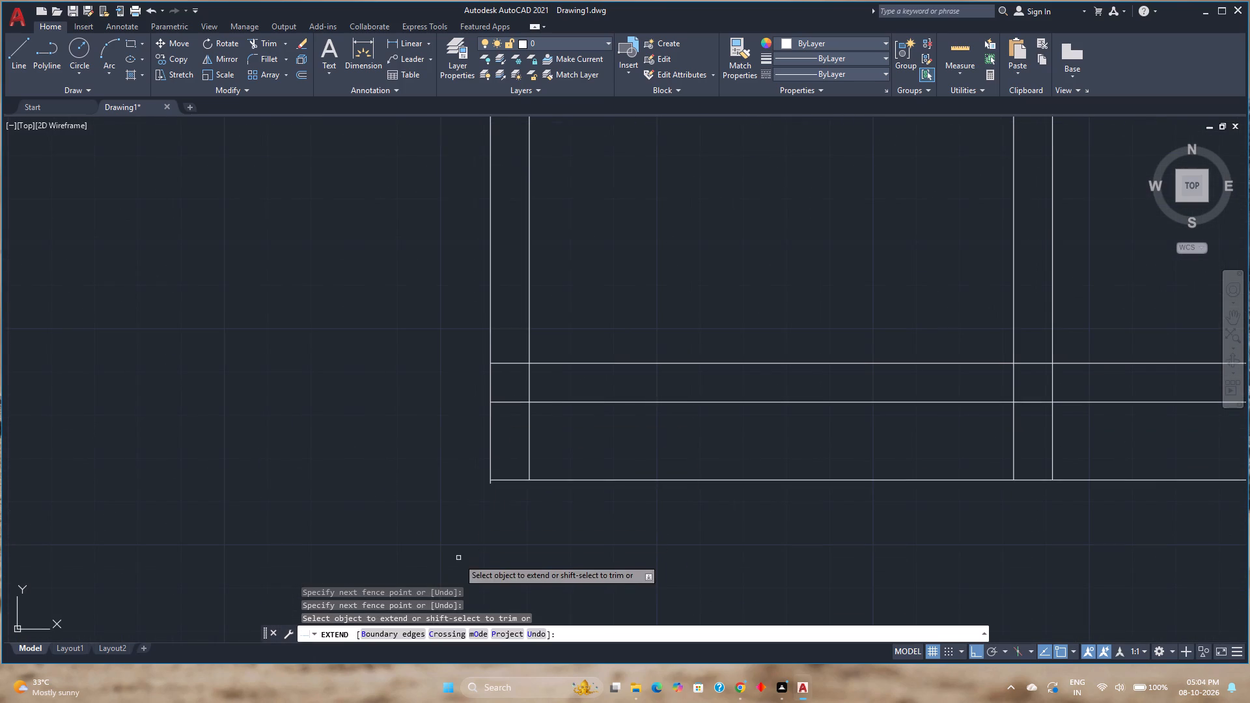
{"action": "key", "text": "Escape"}
Trim the short end of the left wall's outer line that overshoots the lowest horizontal line.
{"action": "type", "text": "tr"}
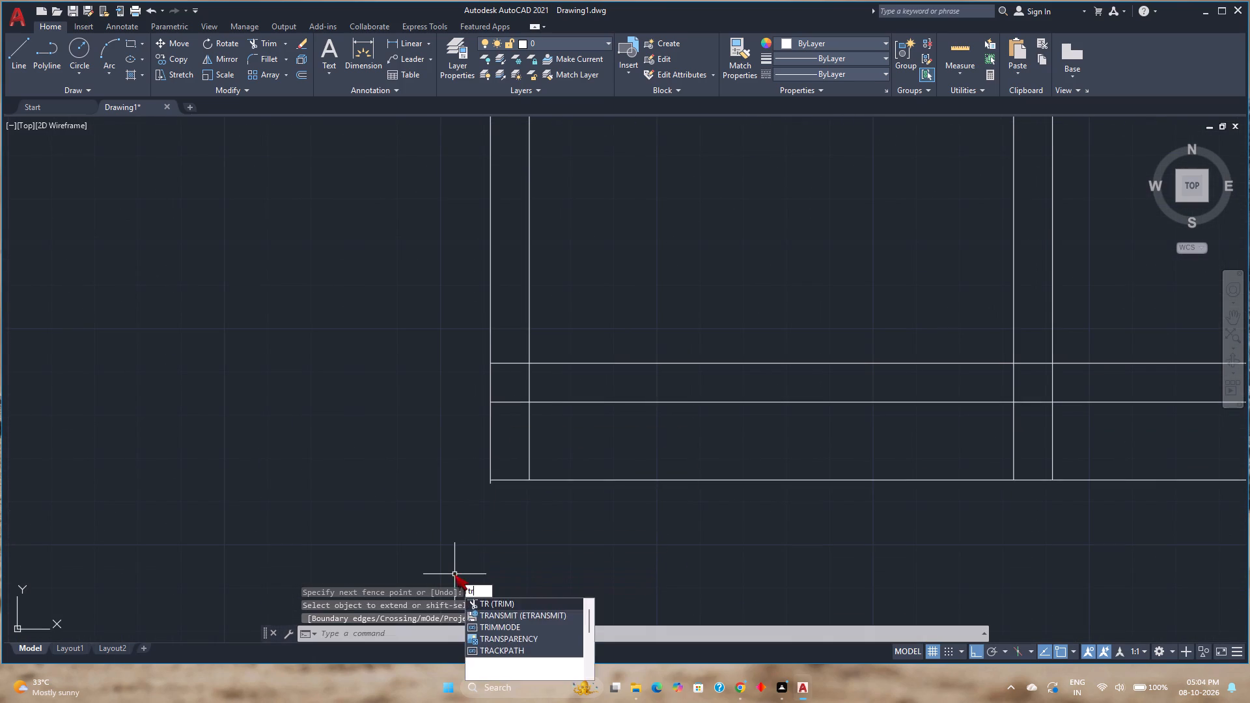
{"action": "key", "text": "Return"}
{"action": "scroll", "coordinate": [472, 502], "scroll_direction": "up", "scroll_amount": 5}
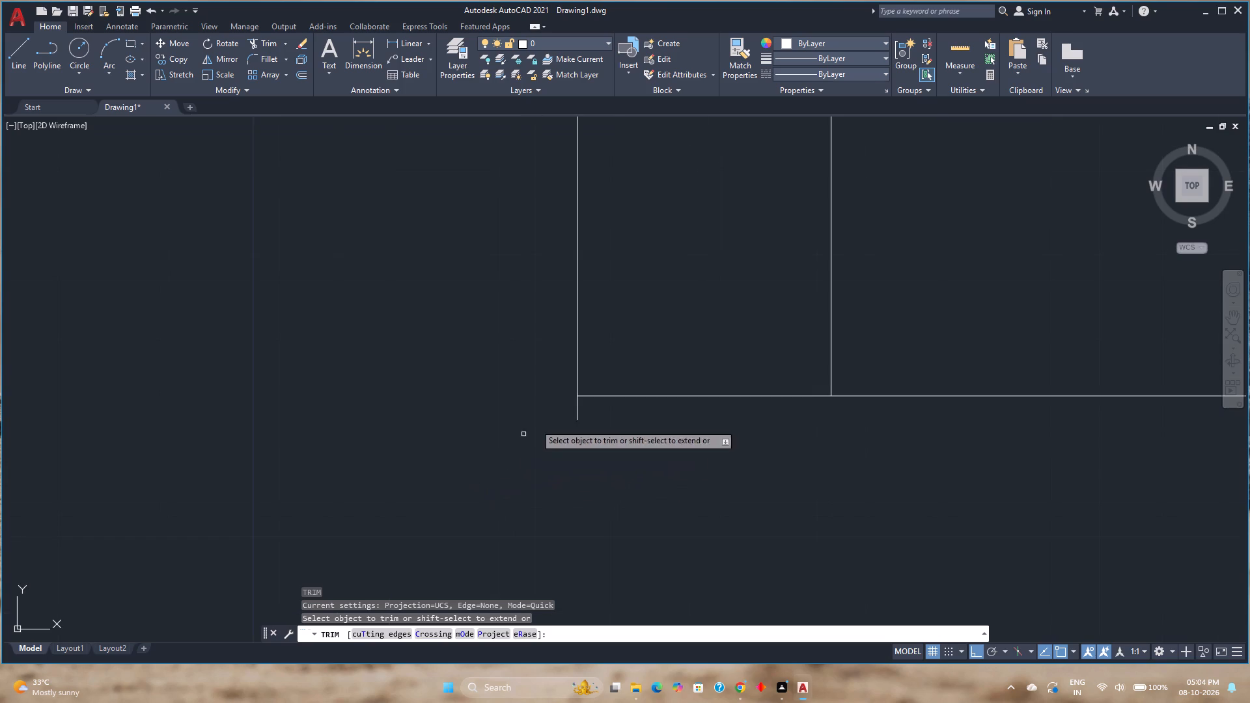
{"action": "left_click", "coordinate": [549, 407]}
{"action": "left_click", "coordinate": [587, 414]}
{"action": "scroll", "coordinate": [551, 454], "scroll_direction": "down", "scroll_amount": 3}
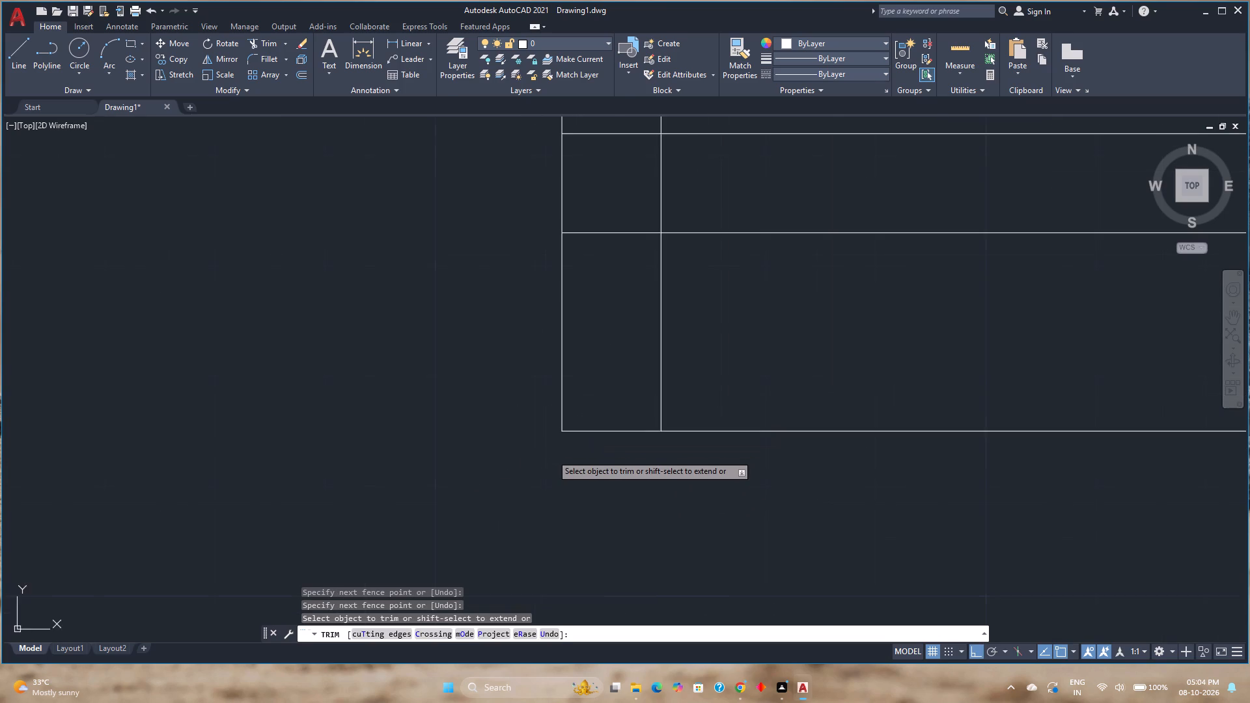
Trim the bottom wall's two parallel lines out of the large lower-right room.
{"action": "scroll", "coordinate": [550, 455], "scroll_direction": "down", "scroll_amount": 7}
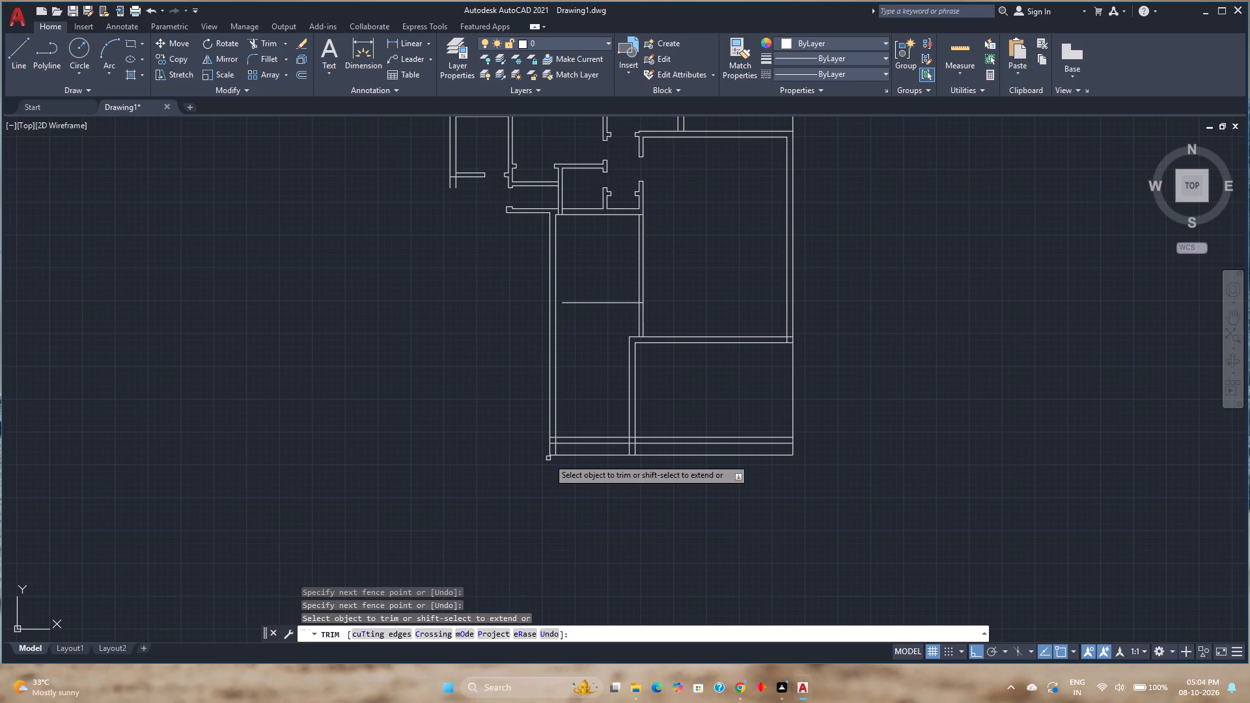
{"action": "scroll", "coordinate": [612, 454], "scroll_direction": "up", "scroll_amount": 3}
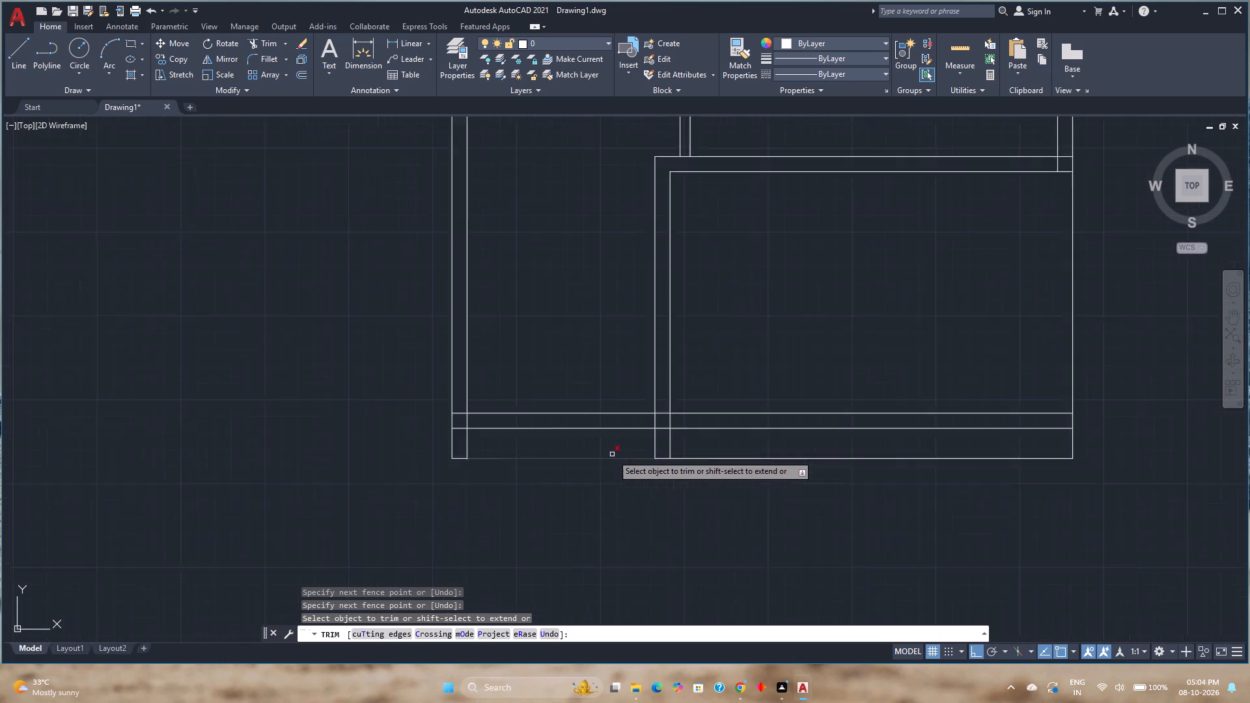
{"action": "scroll", "coordinate": [605, 454], "scroll_direction": "down", "scroll_amount": 2}
{"action": "left_click", "coordinate": [723, 445]}
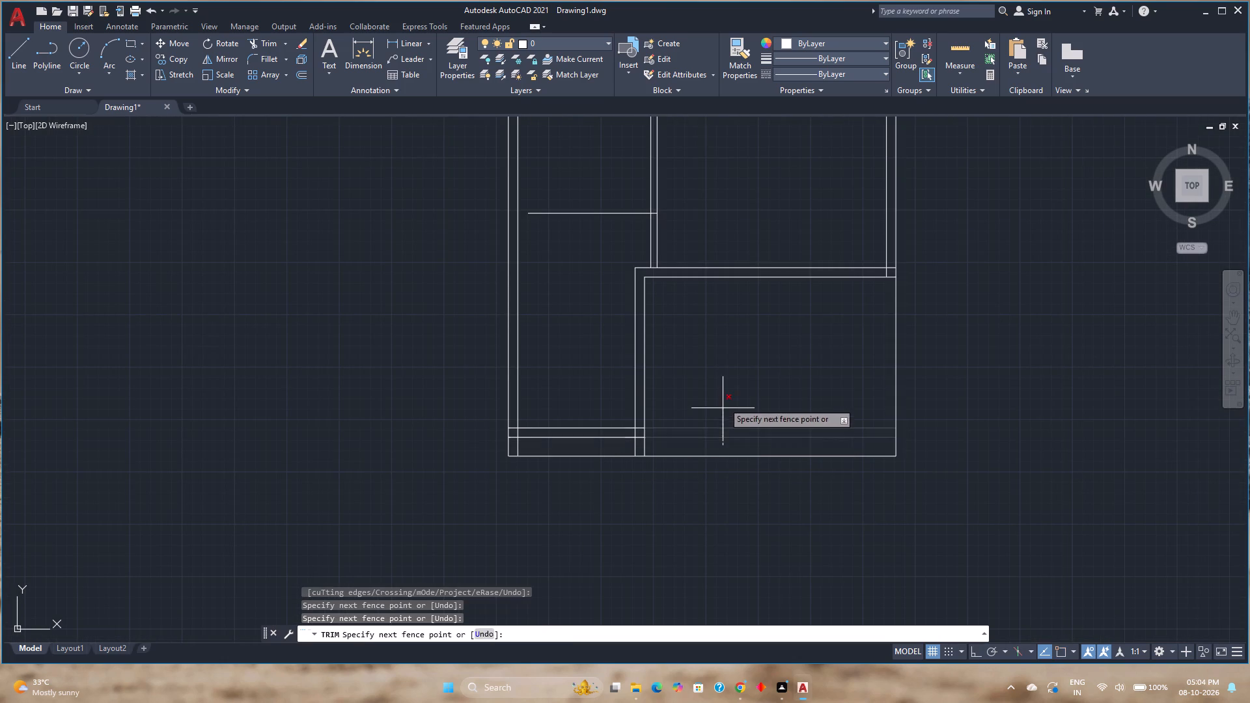
{"action": "left_click", "coordinate": [723, 400]}
Trim the lowest line and left wall ends below the narrow room's bottom wall, and clean up its lower-left corner.
{"action": "left_click", "coordinate": [562, 449]}
{"action": "left_click", "coordinate": [560, 476]}
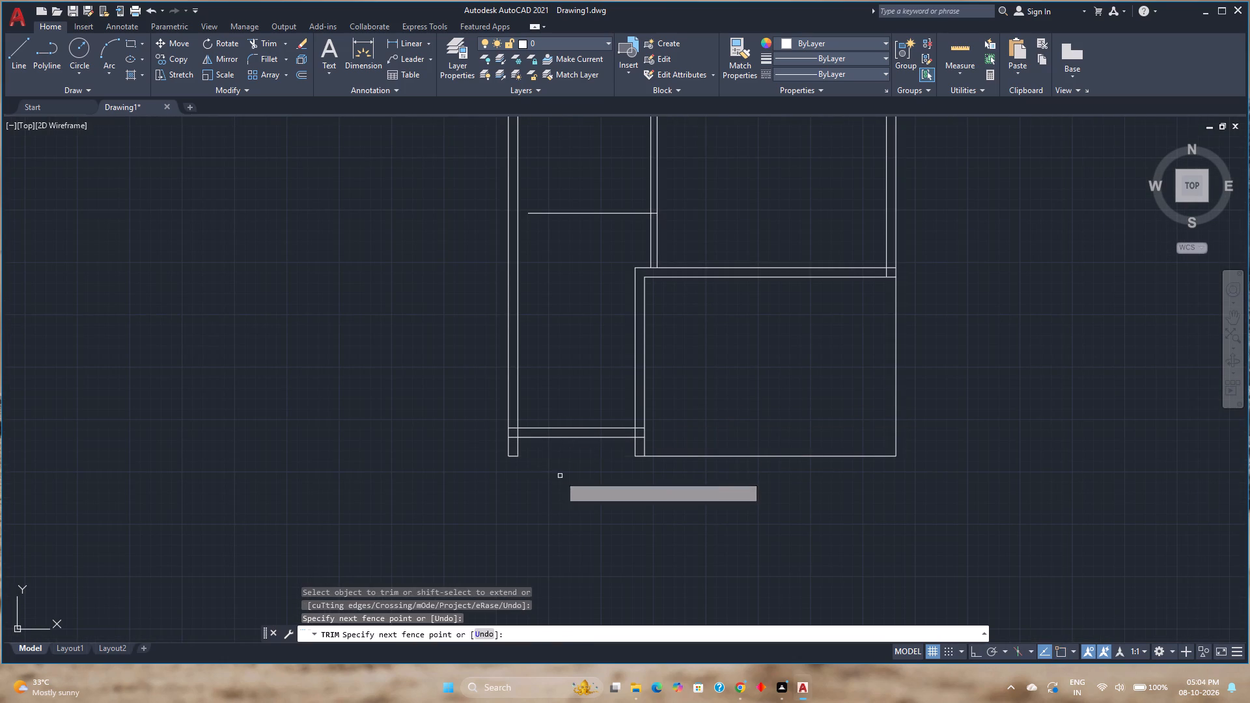
{"action": "left_click", "coordinate": [492, 454]}
{"action": "left_click", "coordinate": [540, 450]}
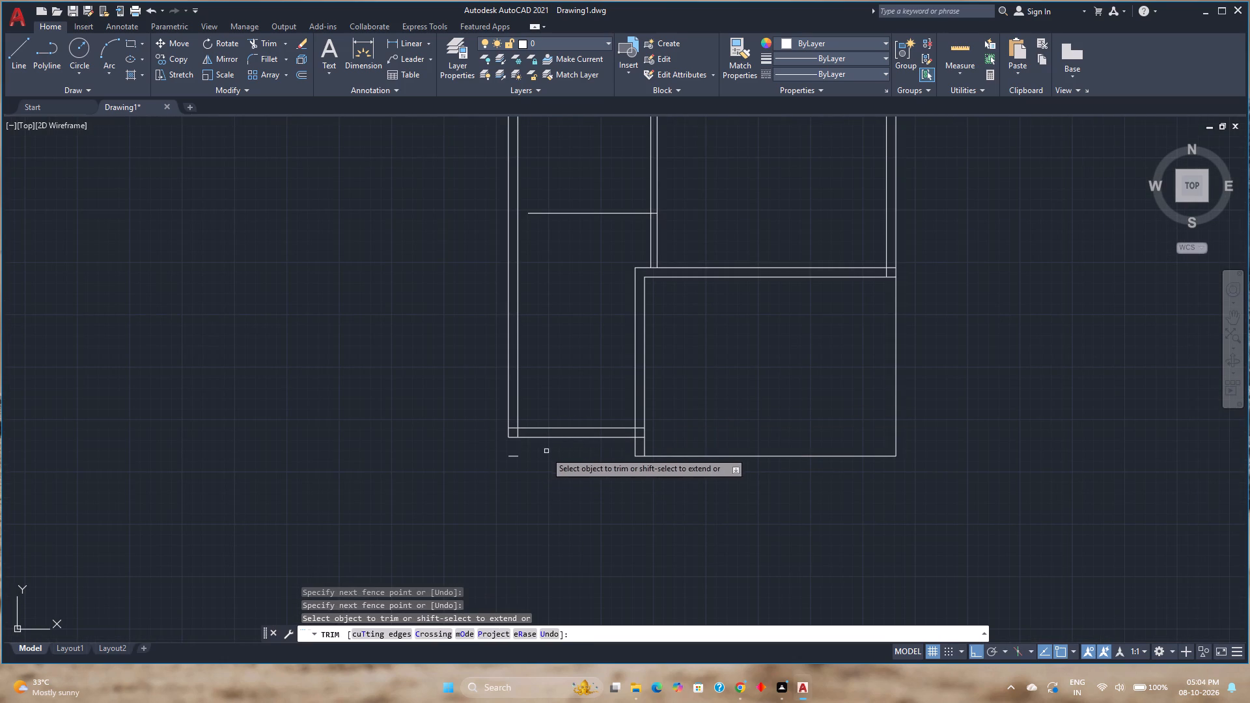
{"action": "left_click_drag", "start_coordinate": [514, 456], "coordinate": [513, 462]}
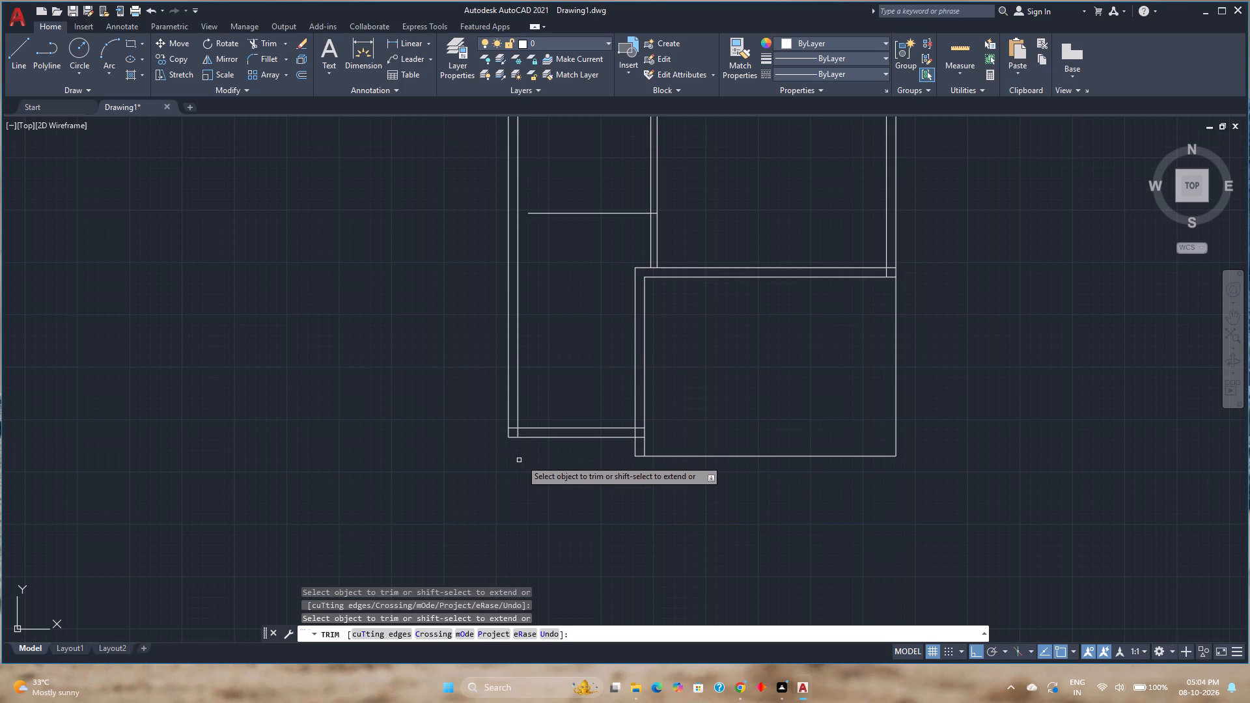
{"action": "scroll", "coordinate": [523, 452], "scroll_direction": "up", "scroll_amount": 2}
{"action": "left_click", "coordinate": [500, 386]}
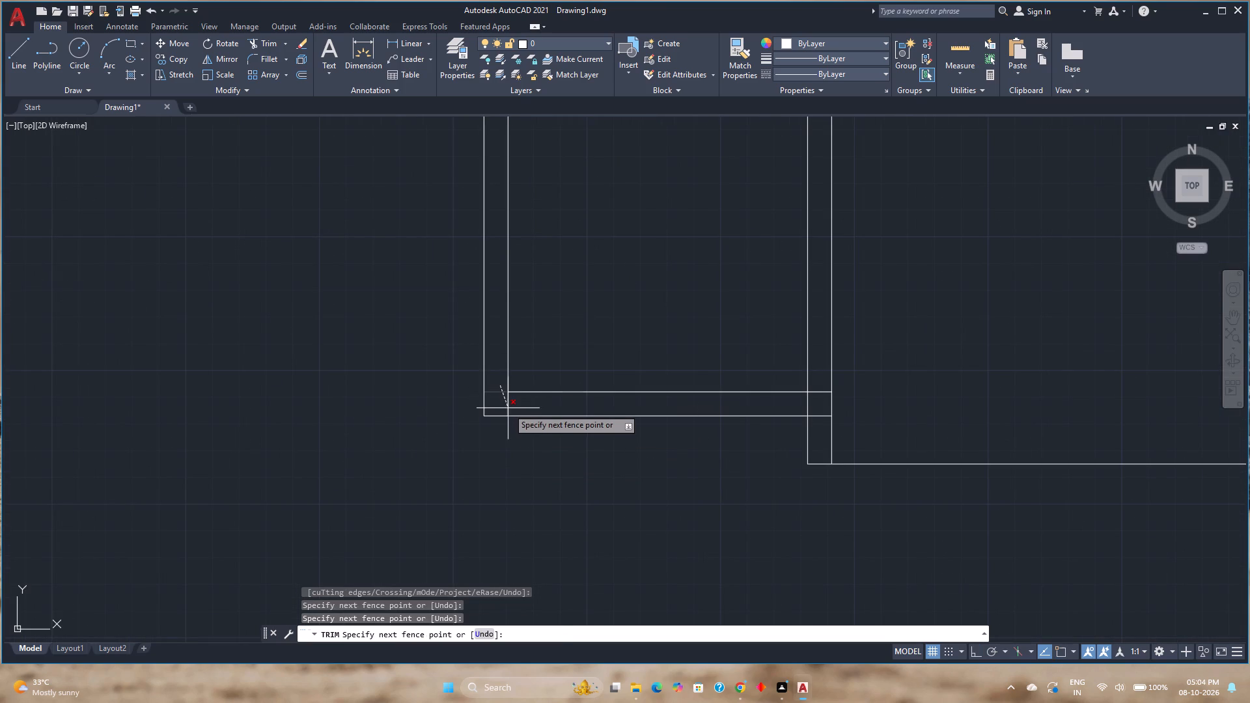
{"action": "left_click", "coordinate": [514, 408]}
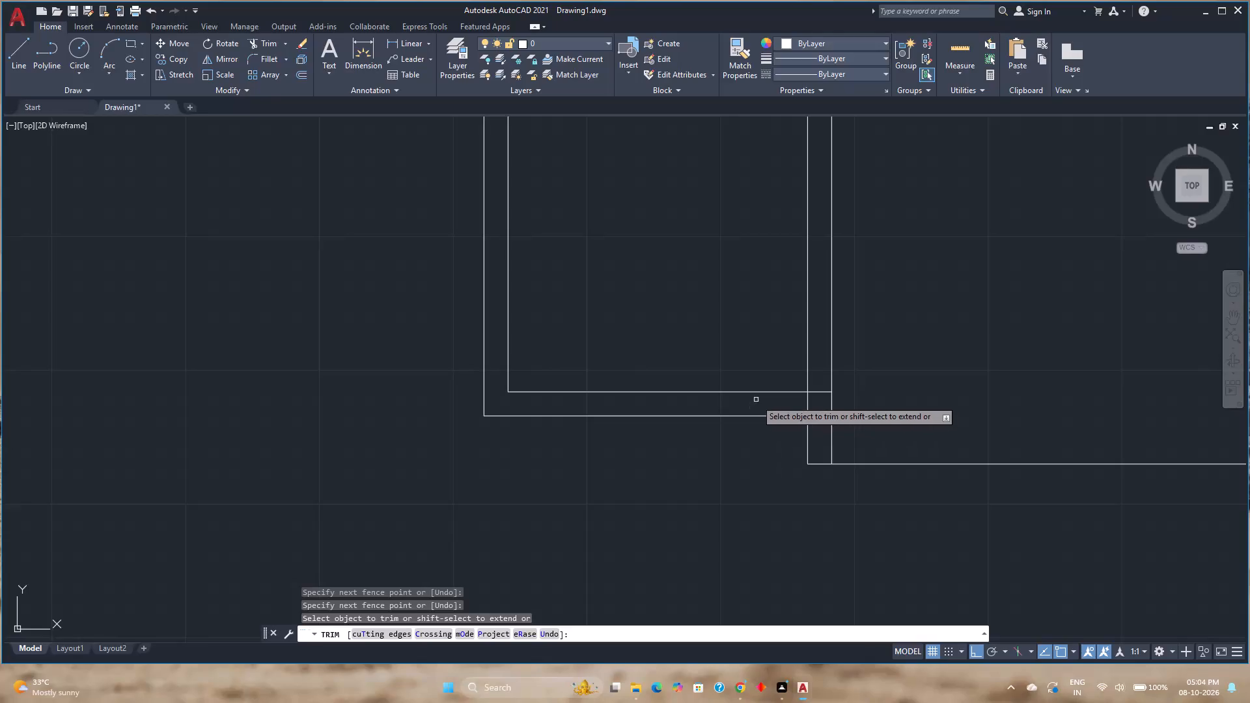
Trim the overlapping pieces where the narrow room's bottom wall meets the dividing wall of the lower-right room.
{"action": "left_click", "coordinate": [808, 445]}
{"action": "left_click", "coordinate": [814, 465]}
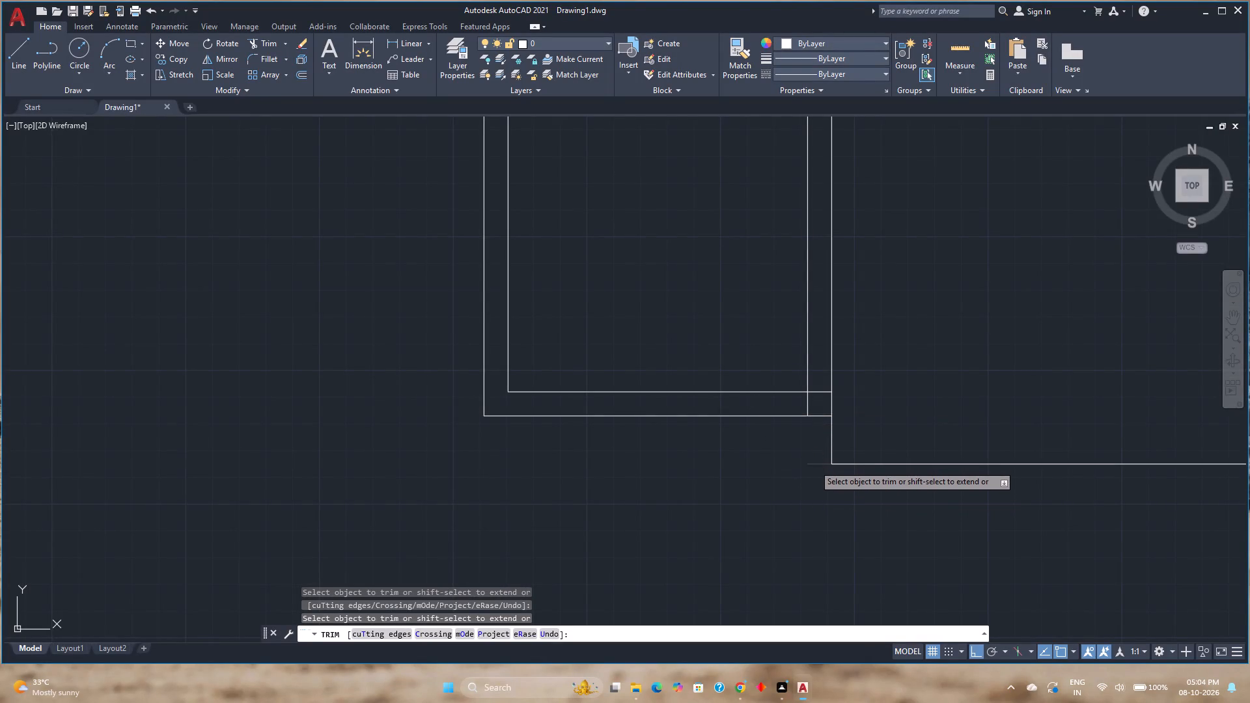
{"action": "left_click", "coordinate": [807, 404]}
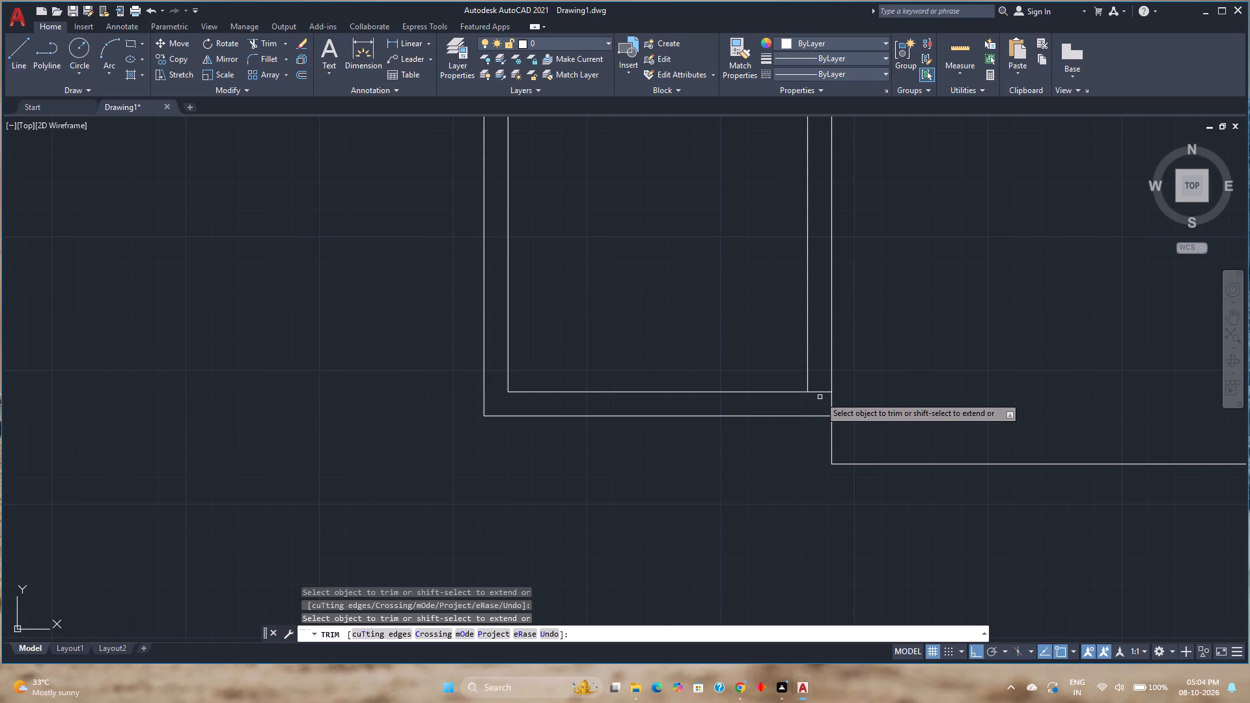
{"action": "left_click", "coordinate": [820, 394]}
{"action": "scroll", "coordinate": [769, 475], "scroll_direction": "down", "scroll_amount": 2}
{"action": "middle_click_drag", "start_coordinate": [769, 475], "coordinate": [704, 519]}
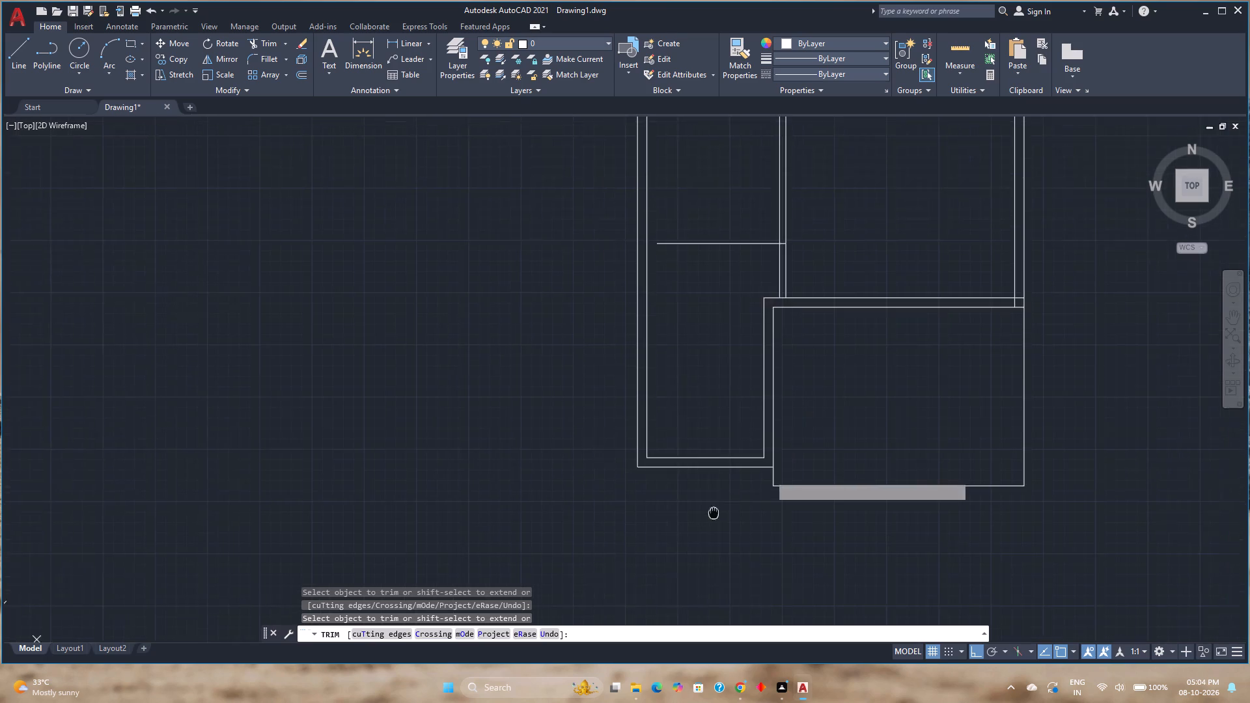
{"action": "middle_click_drag", "start_coordinate": [704, 519], "coordinate": [685, 541]}
{"action": "key", "text": "Escape"}
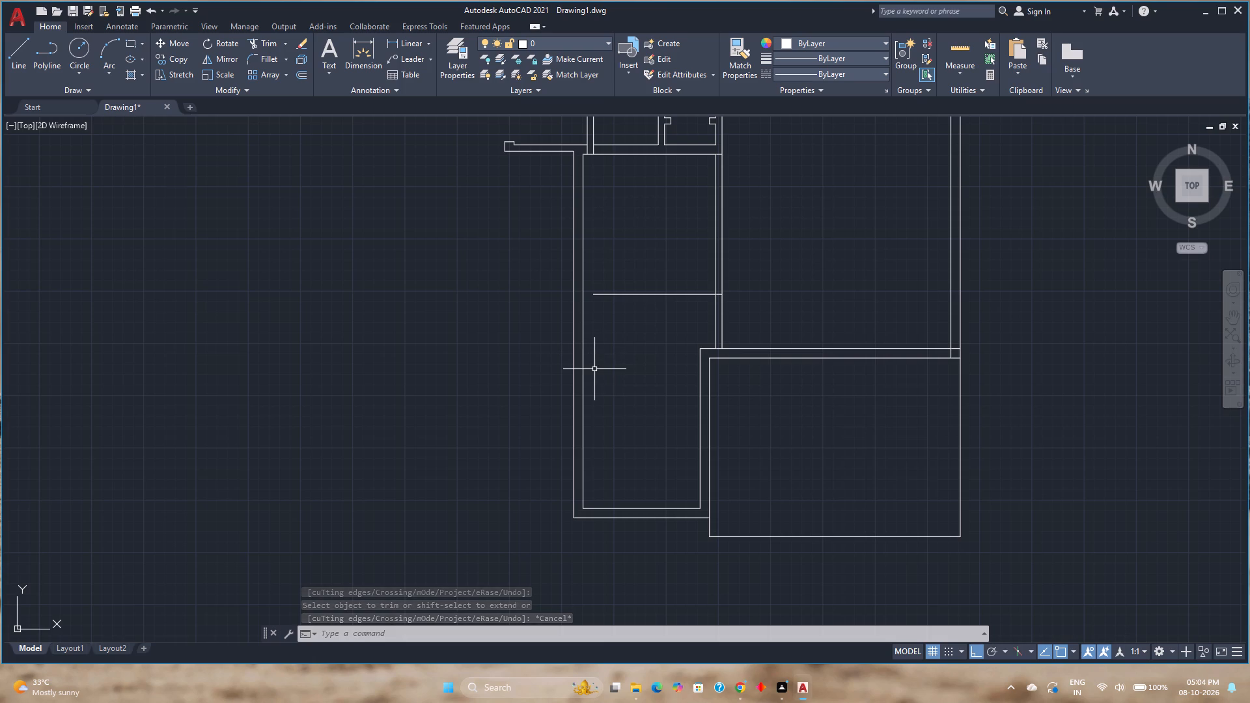
Extend the narrow room's single horizontal partition line to the outer line of the left wall.
{"action": "type", "text": "ex"}
{"action": "key", "text": "Return"}
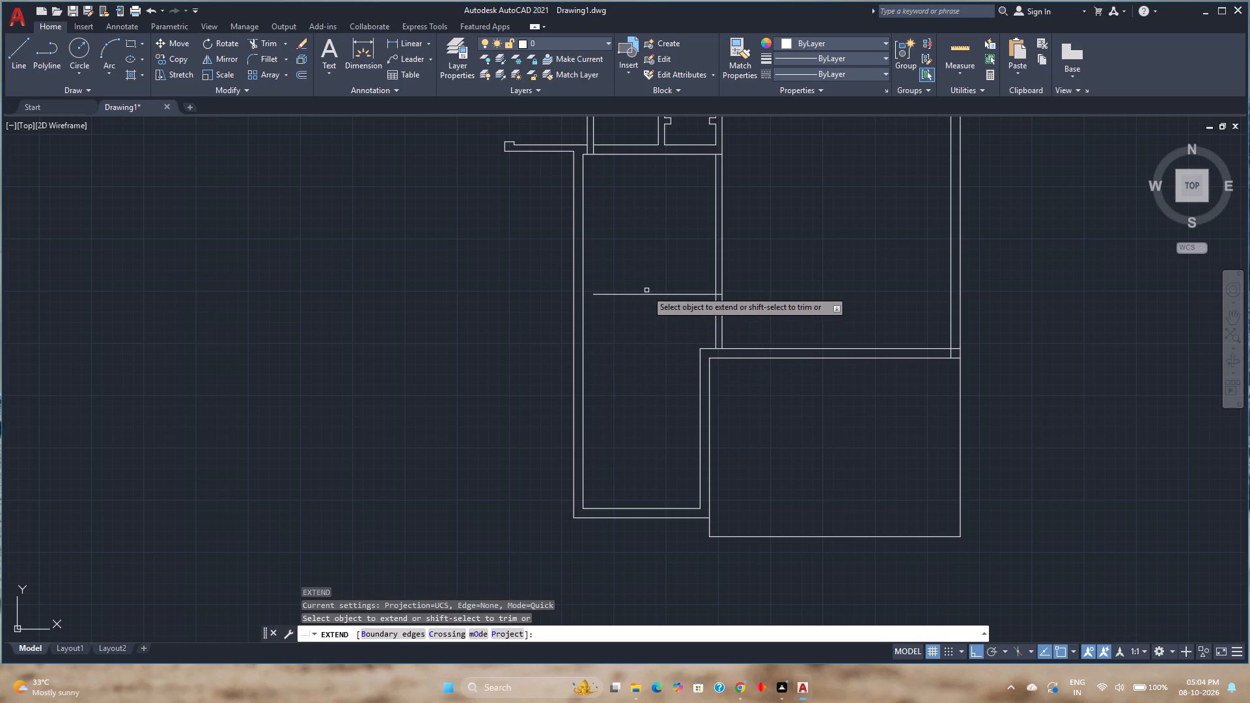
{"action": "left_click", "coordinate": [643, 294]}
{"action": "left_click", "coordinate": [615, 293]}
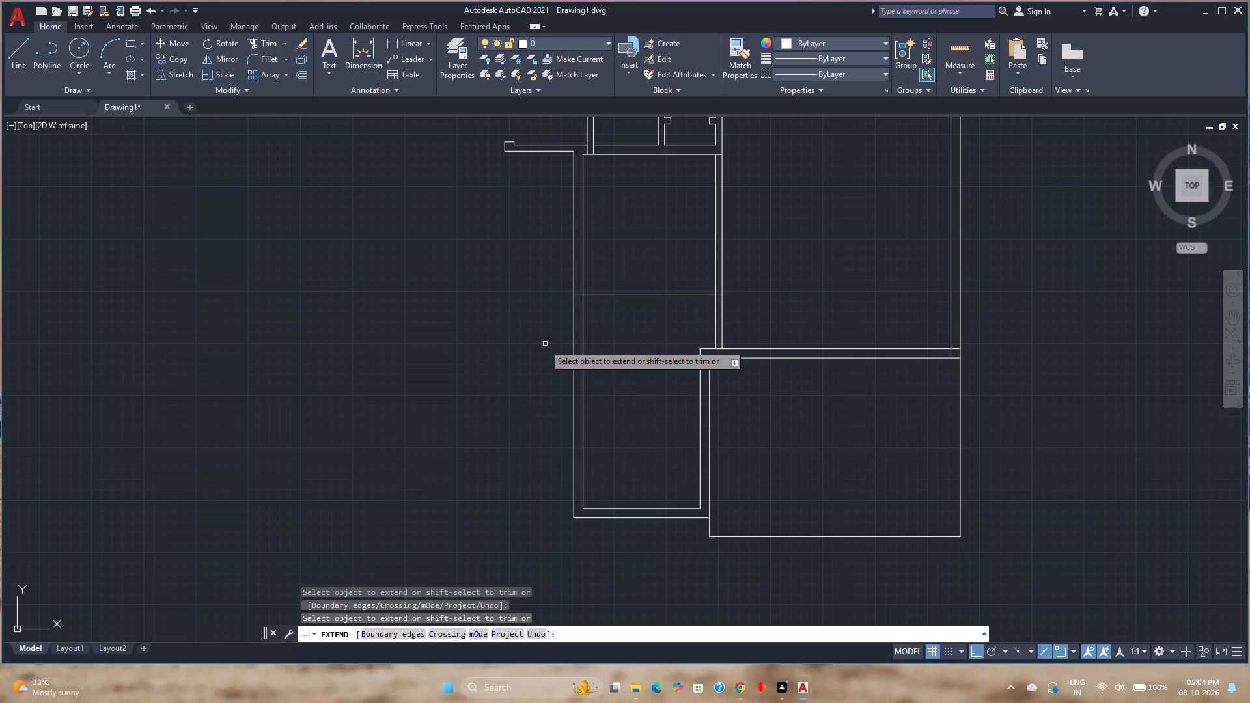
{"action": "key", "text": "Escape"}
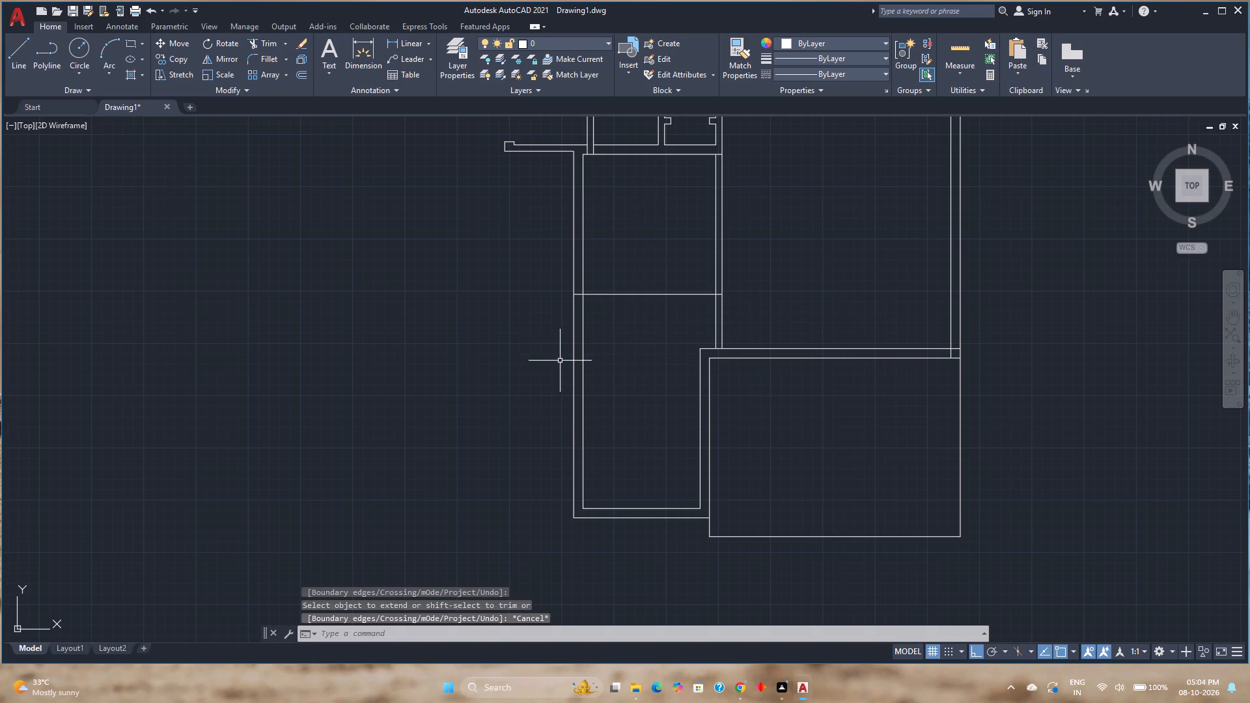
Examine the whole floor plan and the junction of the partition line with the left wall.
{"action": "scroll", "coordinate": [566, 337], "scroll_direction": "down", "scroll_amount": 1}
{"action": "middle_click_drag", "start_coordinate": [566, 337], "coordinate": [612, 402]}
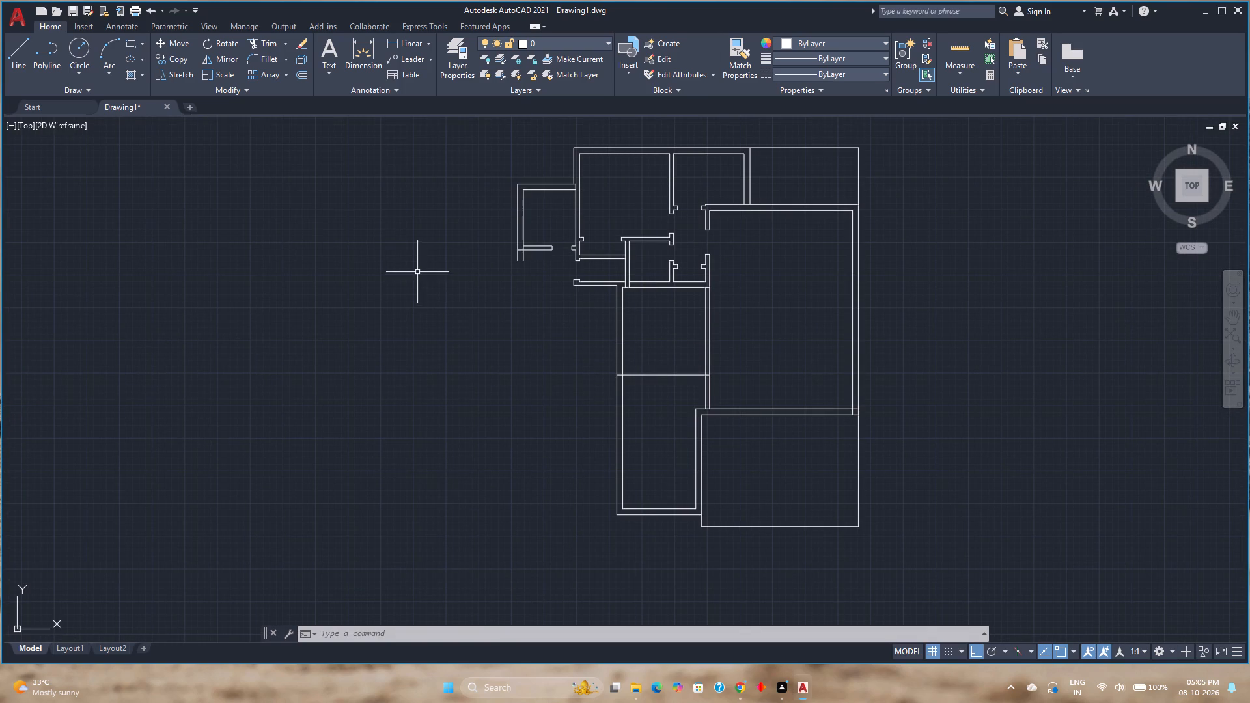
{"action": "scroll", "coordinate": [536, 309], "scroll_direction": "down", "scroll_amount": 2}
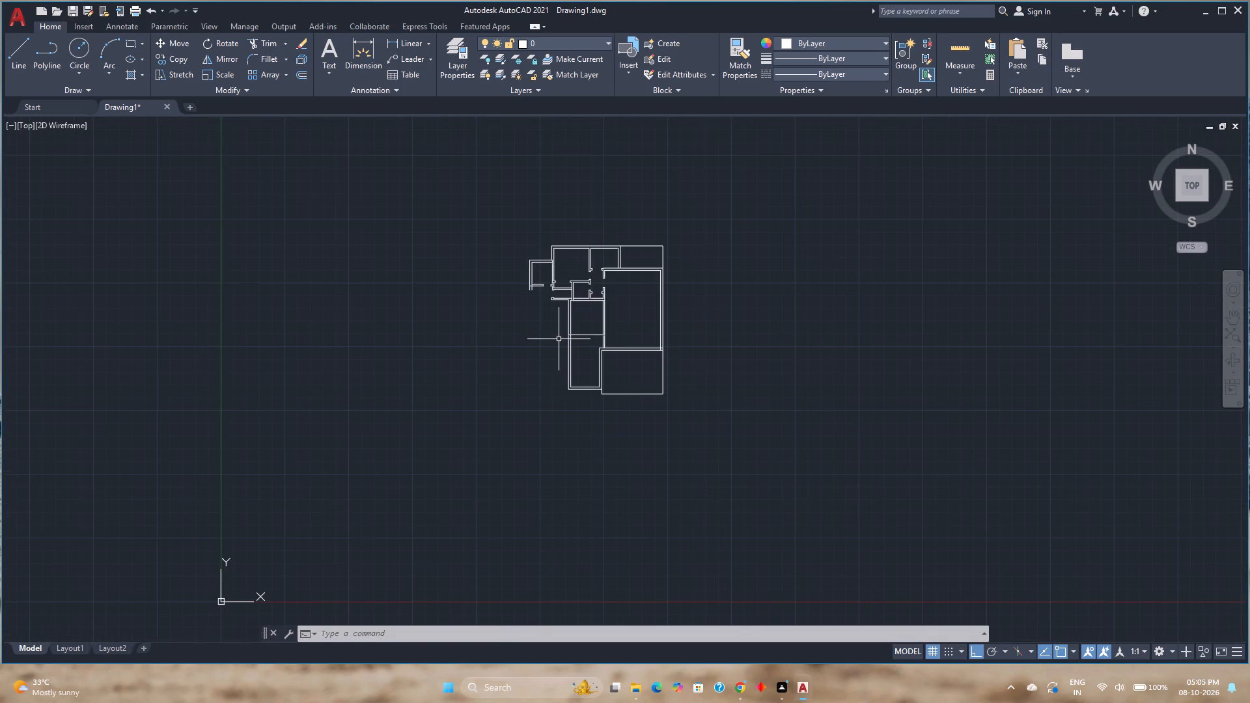
{"action": "scroll", "coordinate": [560, 340], "scroll_direction": "up", "scroll_amount": 3}
{"action": "middle_click_drag", "start_coordinate": [560, 340], "coordinate": [724, 417]}
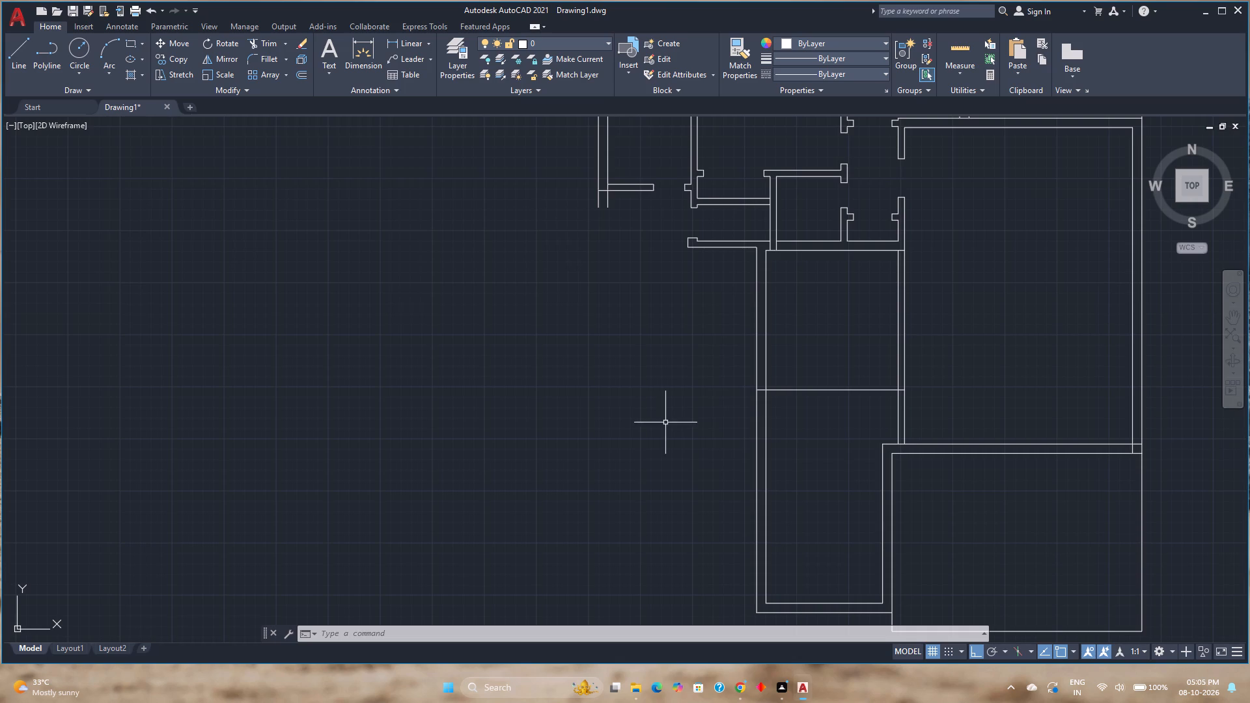
{"action": "scroll", "coordinate": [766, 387], "scroll_direction": "up", "scroll_amount": 2}
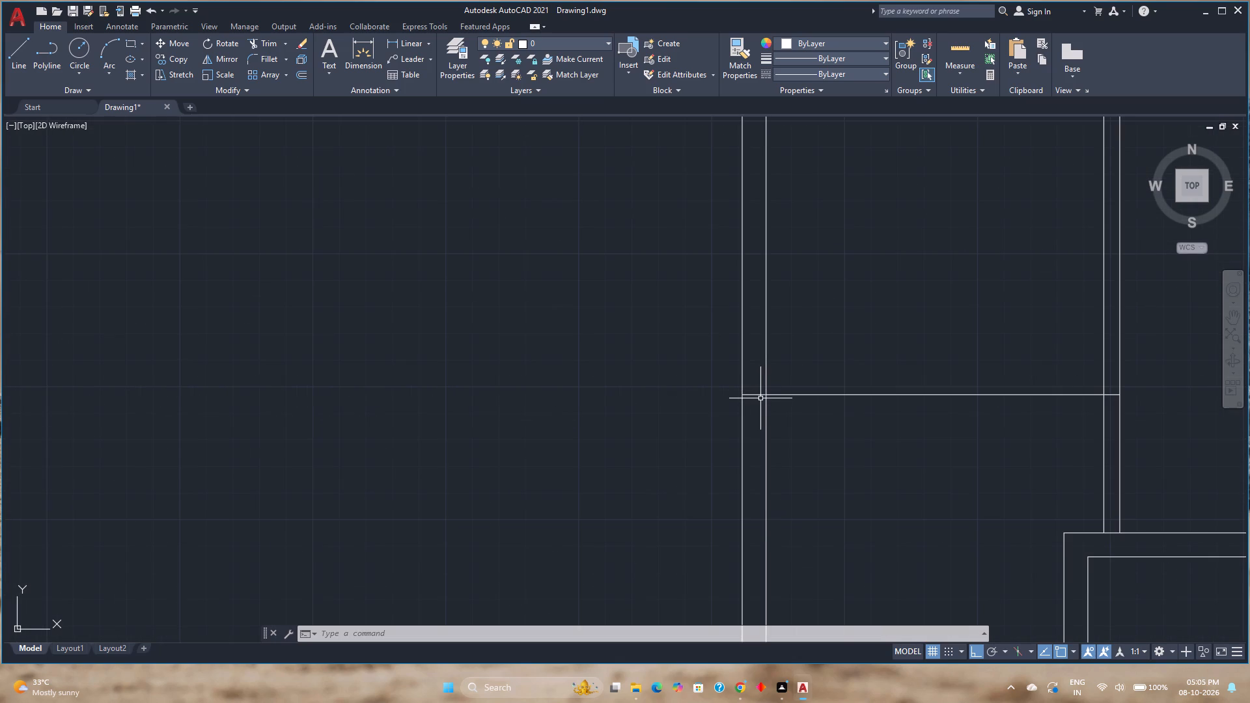
{"action": "scroll", "coordinate": [760, 398], "scroll_direction": "down", "scroll_amount": 2}
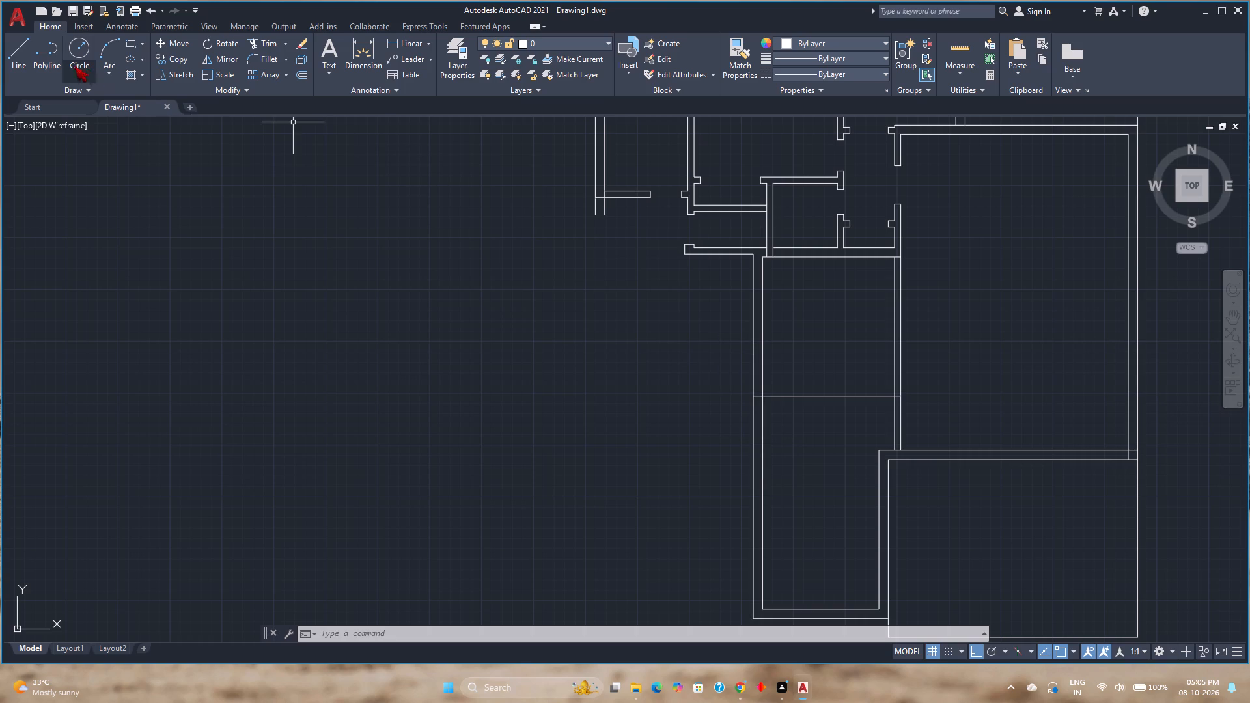
Draw a 6" by 6" projection with lines on the outside of the left wall, starting at the partition line's end.
{"action": "left_click", "coordinate": [12, 55]}
{"action": "scroll", "coordinate": [725, 384], "scroll_direction": "up", "scroll_amount": 2}
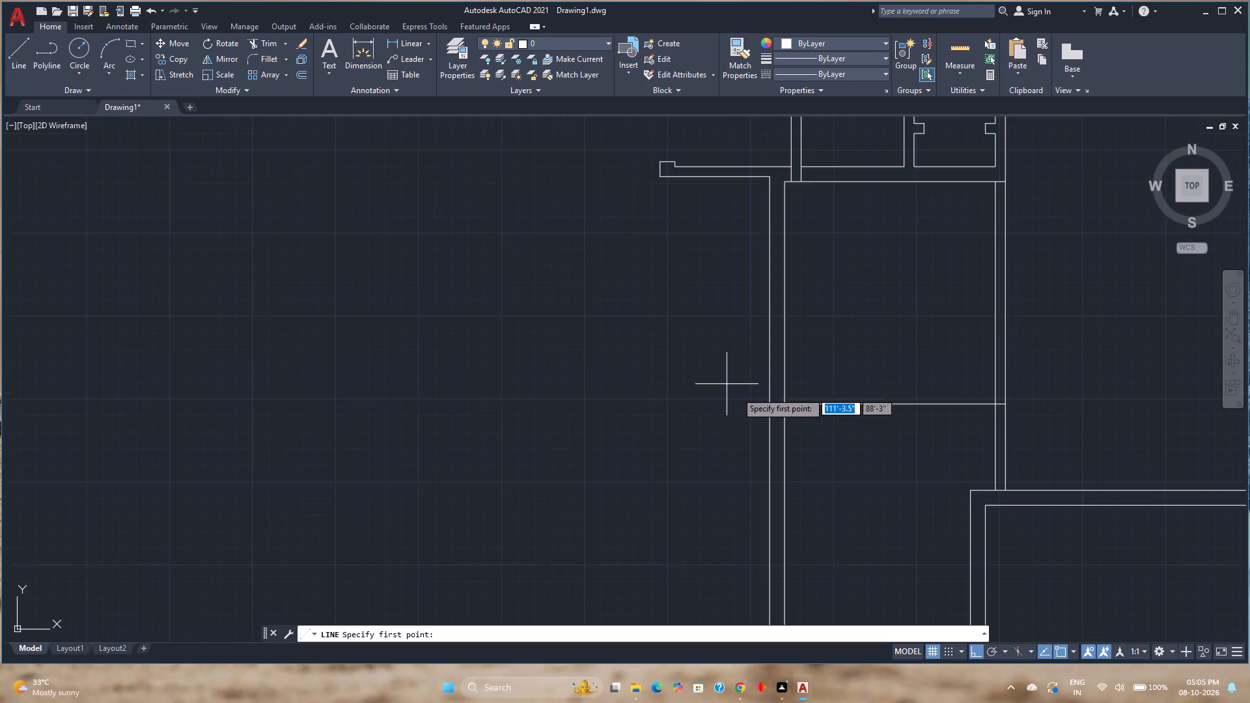
{"action": "scroll", "coordinate": [748, 401], "scroll_direction": "up", "scroll_amount": 2}
{"action": "left_click", "coordinate": [820, 397]}
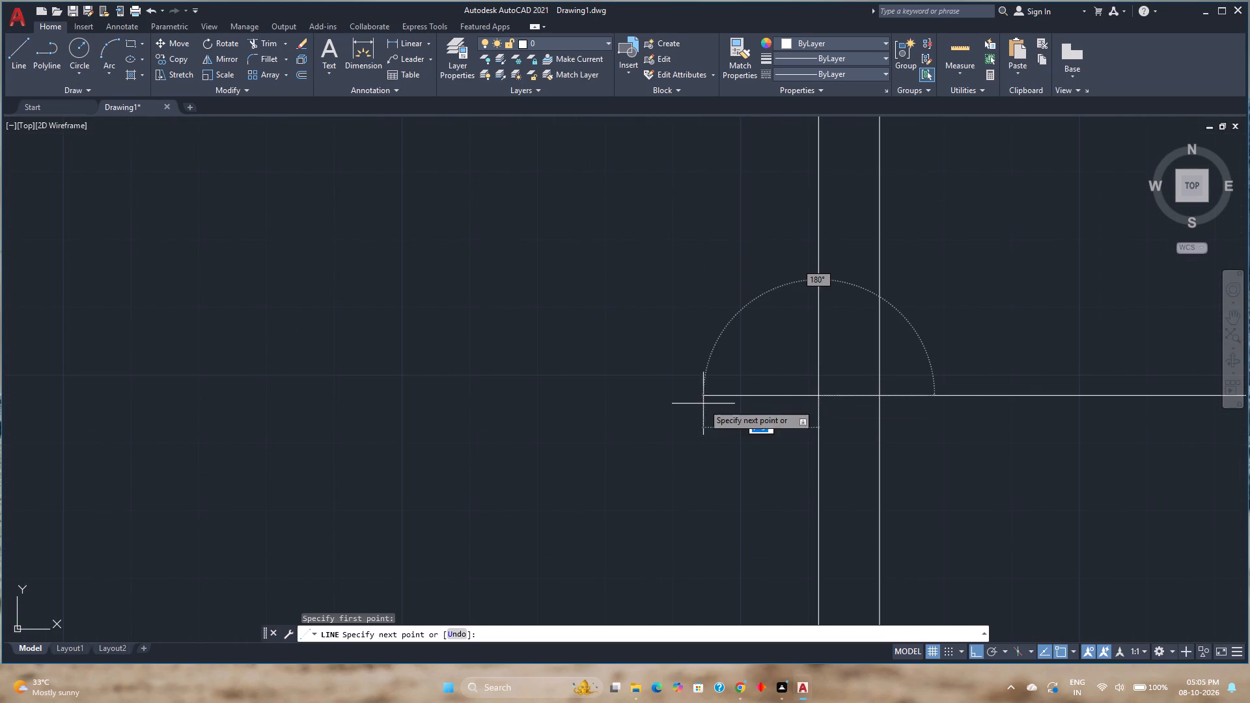
{"action": "key", "text": "6"}
{"action": "key", "text": "Return"}
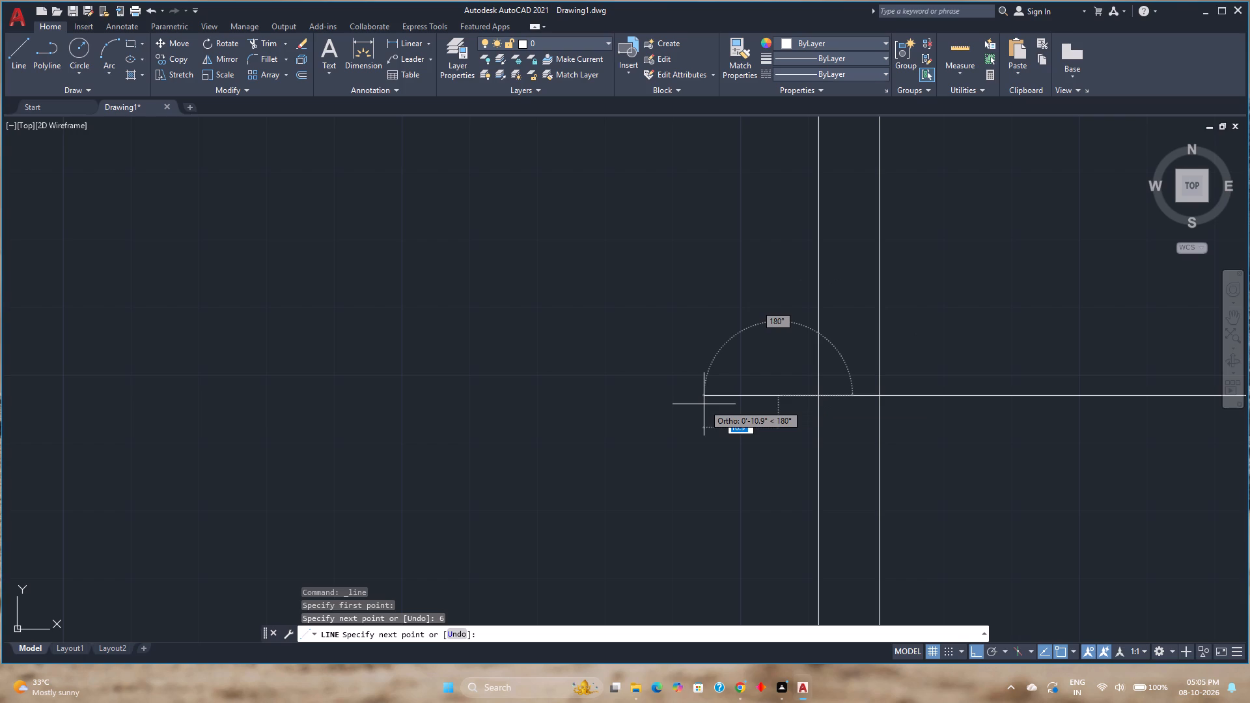
{"action": "key", "text": "6"}
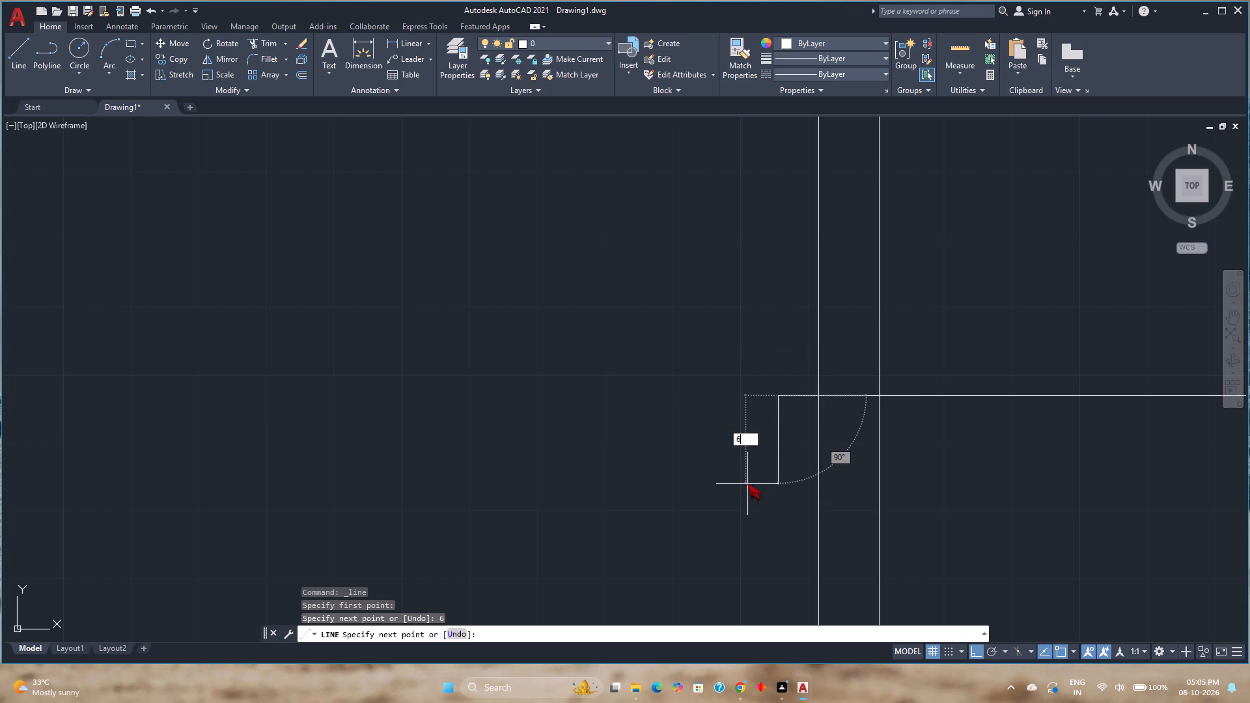
{"action": "key", "text": "Return"}
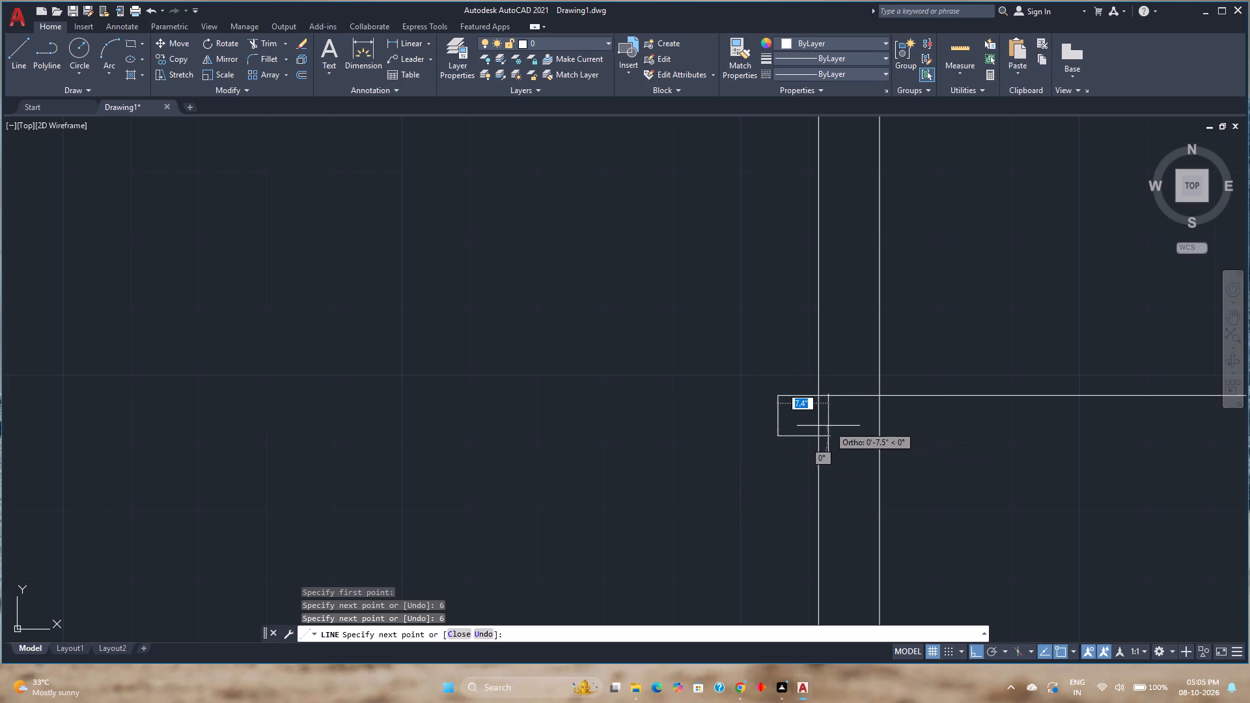
{"action": "left_click", "coordinate": [820, 435]}
{"action": "key", "text": "Escape"}
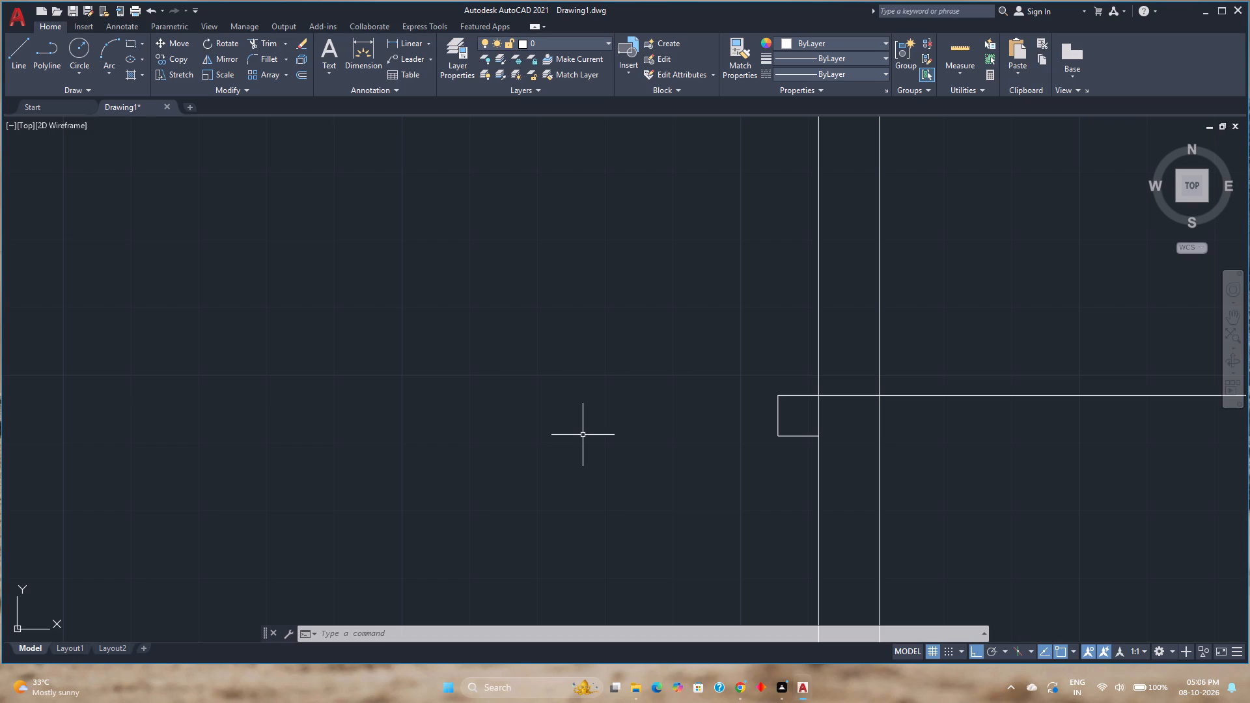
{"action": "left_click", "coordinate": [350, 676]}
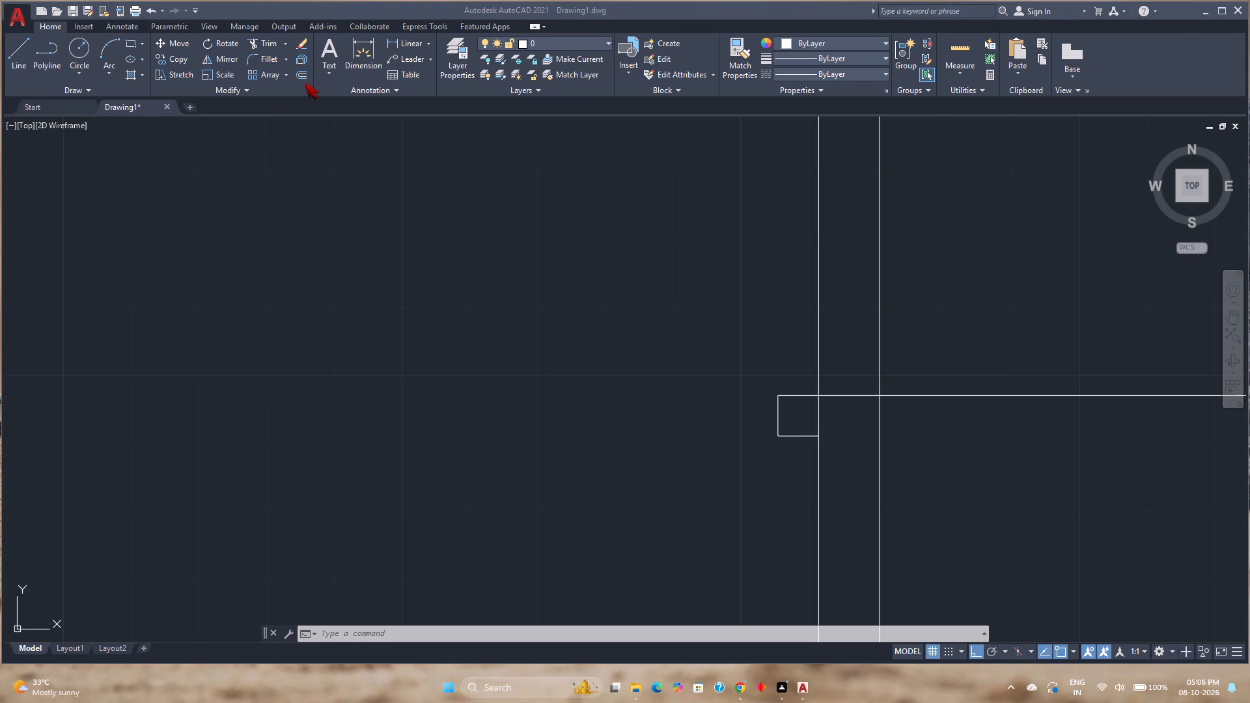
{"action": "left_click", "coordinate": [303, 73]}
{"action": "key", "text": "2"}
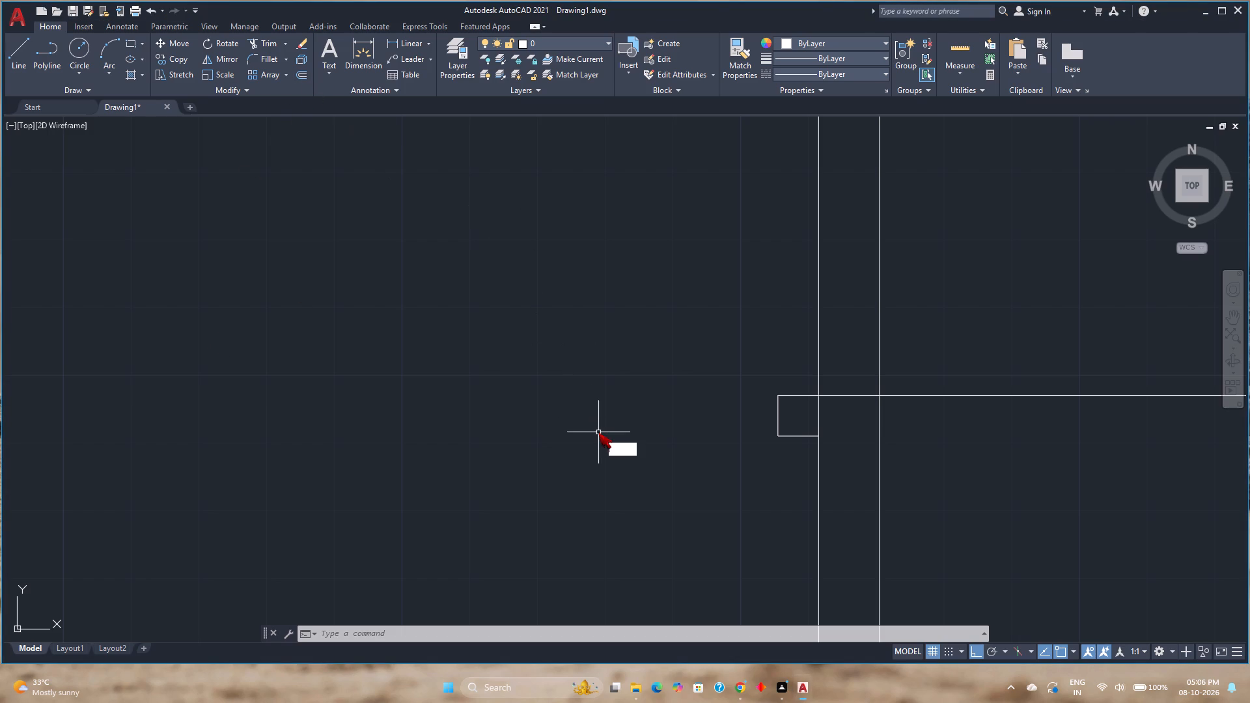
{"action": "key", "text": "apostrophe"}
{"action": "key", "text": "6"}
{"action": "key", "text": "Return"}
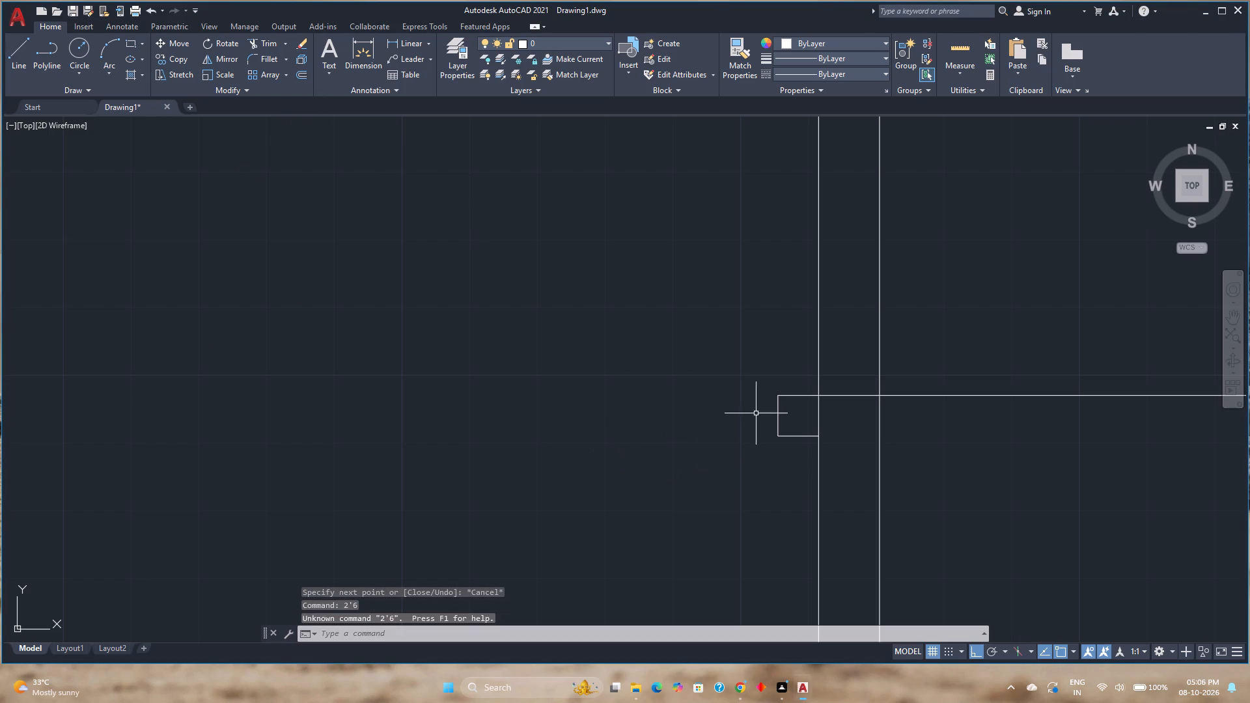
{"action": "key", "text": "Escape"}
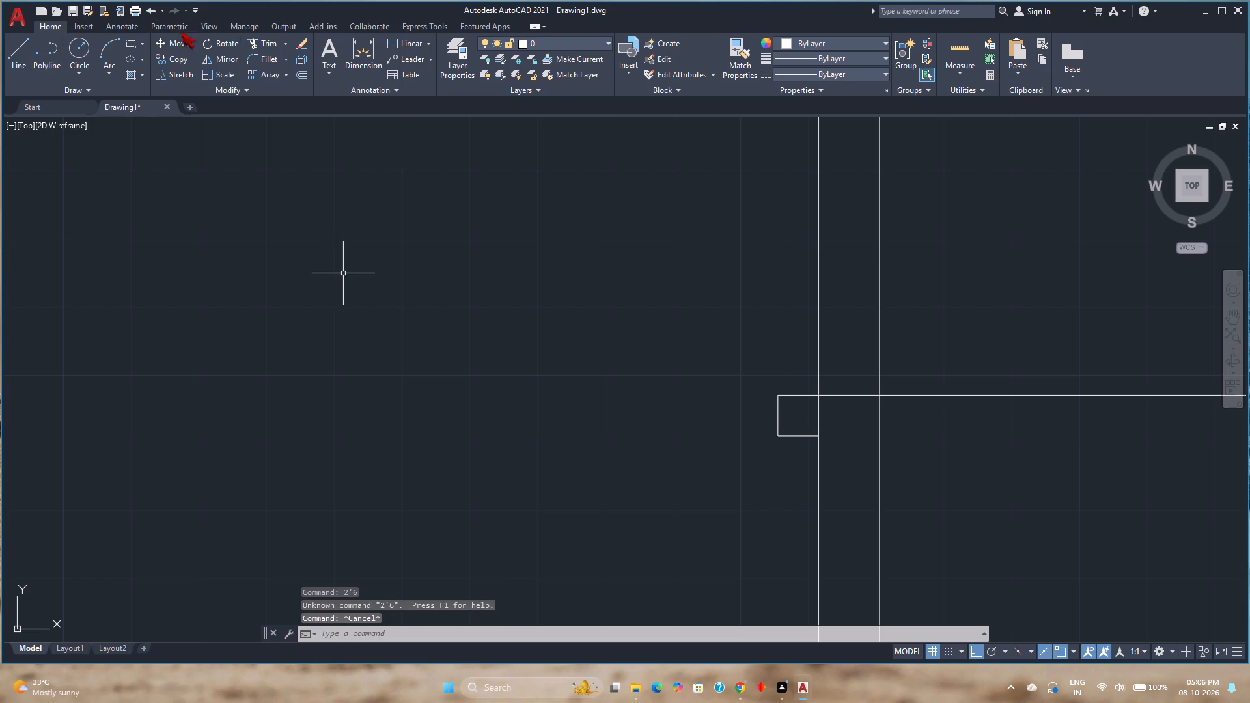
Offset the outer vertical edge of the 6" projection 2'6" to the left, away from the wall.
{"action": "left_click", "coordinate": [298, 73]}
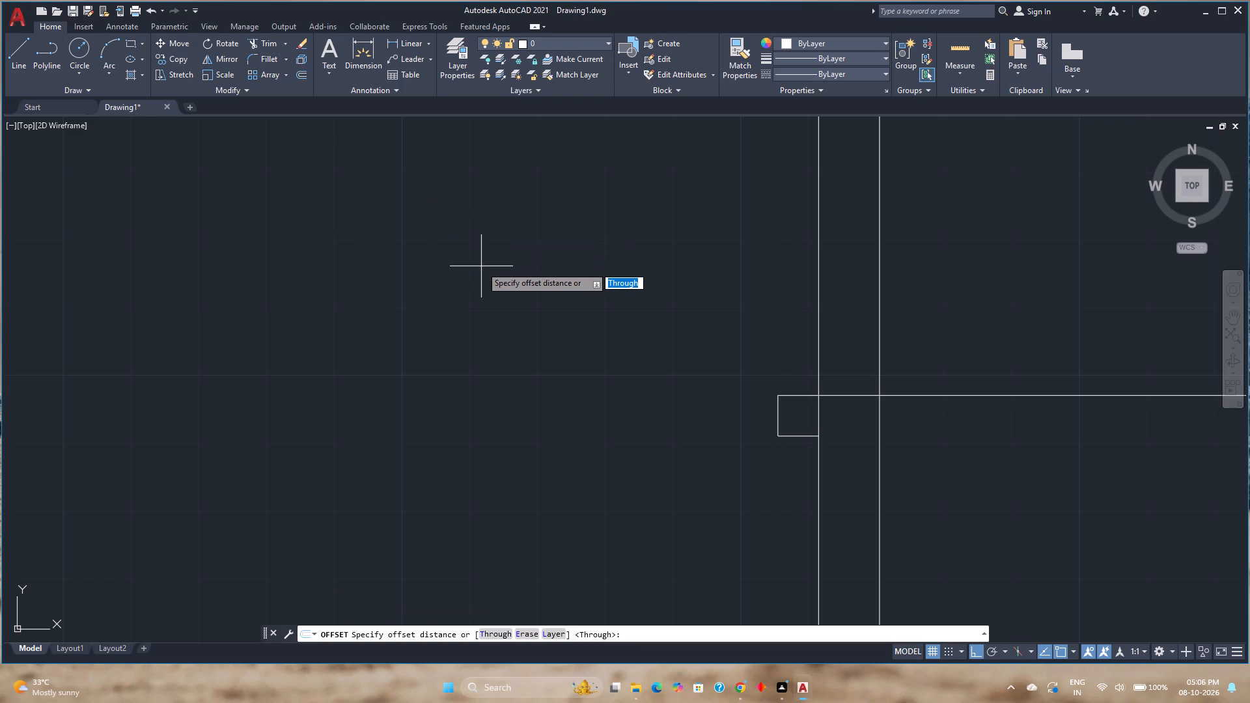
{"action": "key", "text": "2"}
{"action": "key", "text": "apostrophe"}
{"action": "key", "text": "6"}
{"action": "key", "text": "Return"}
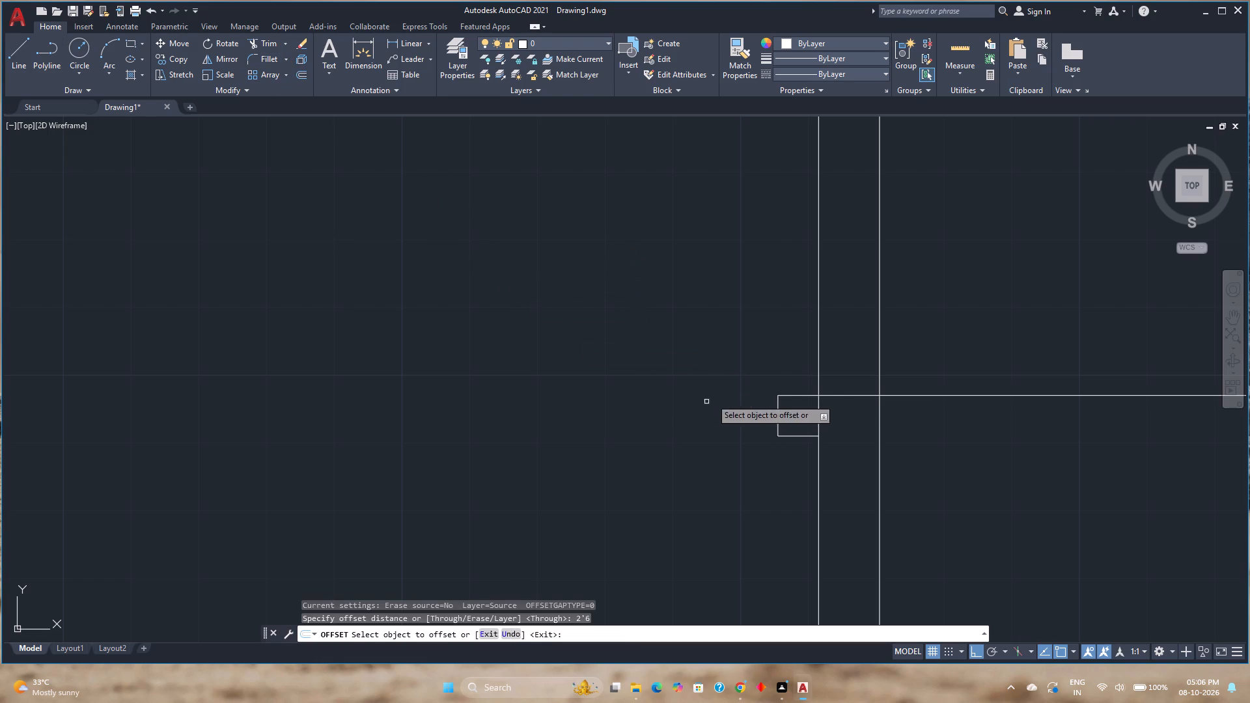
{"action": "left_click", "coordinate": [779, 419]}
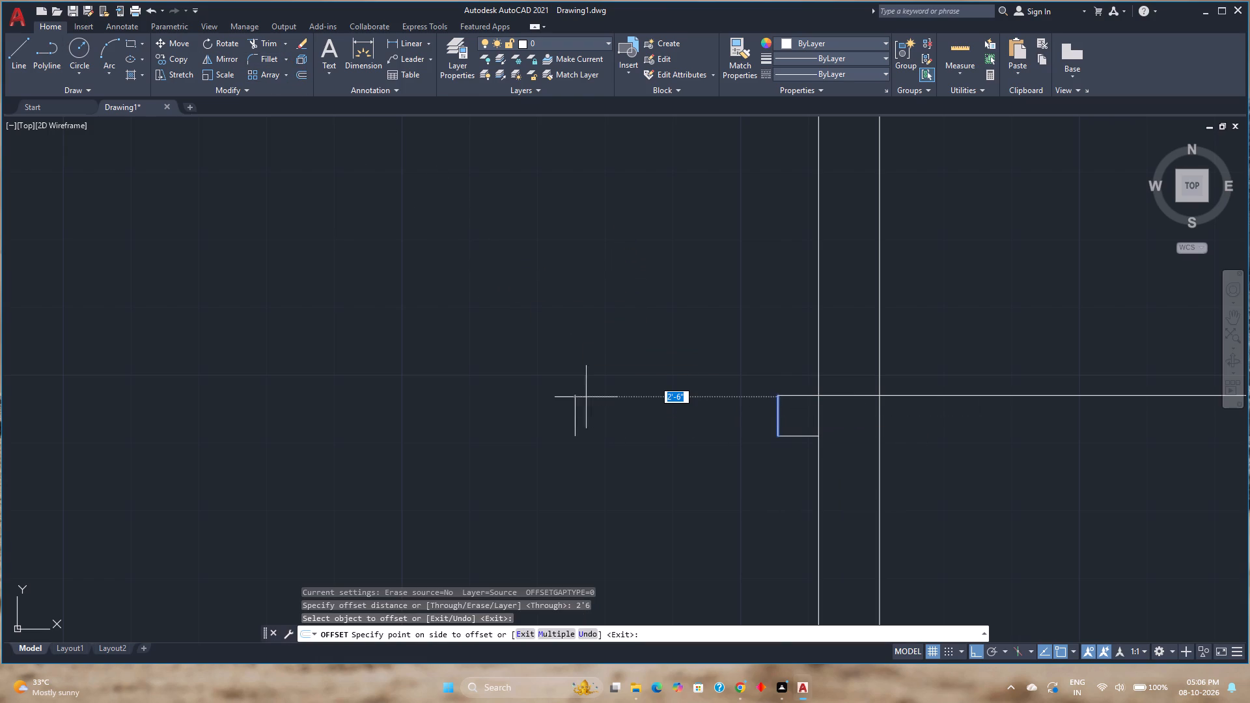
{"action": "left_click", "coordinate": [463, 402]}
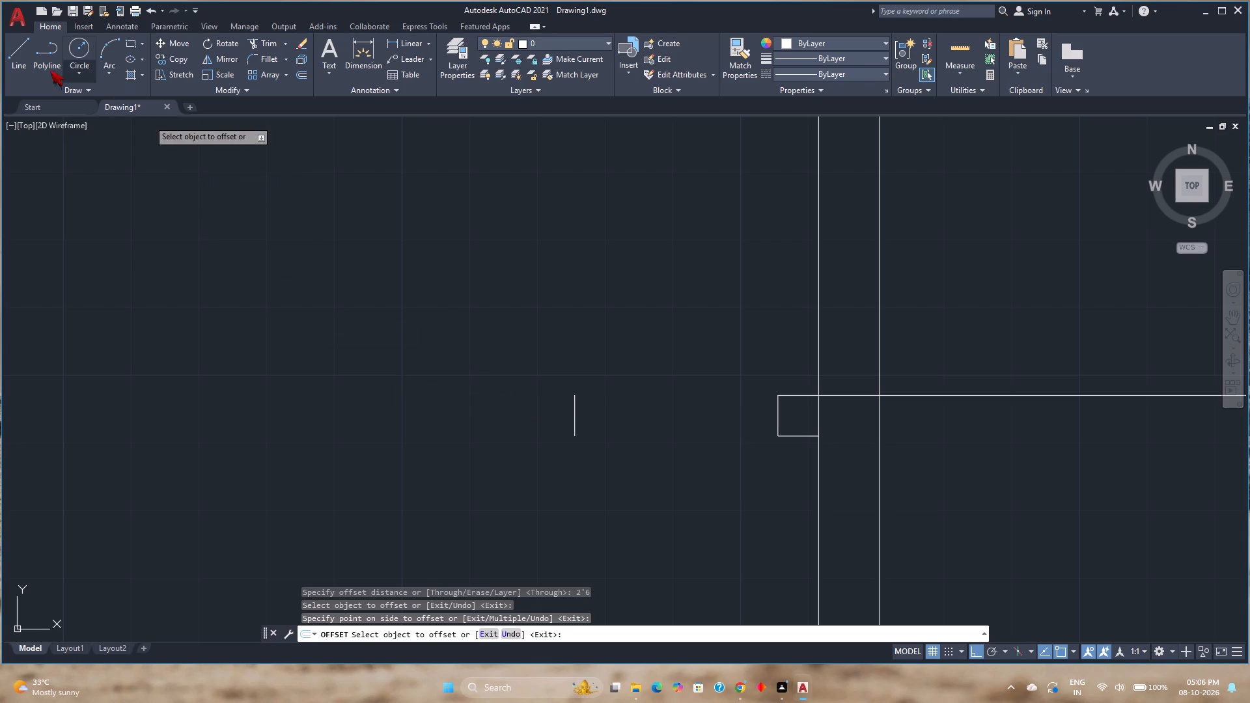
Draw 6" horizontal lines leftward from the lower and upper ends of the offset short vertical line.
{"action": "left_click", "coordinate": [27, 62]}
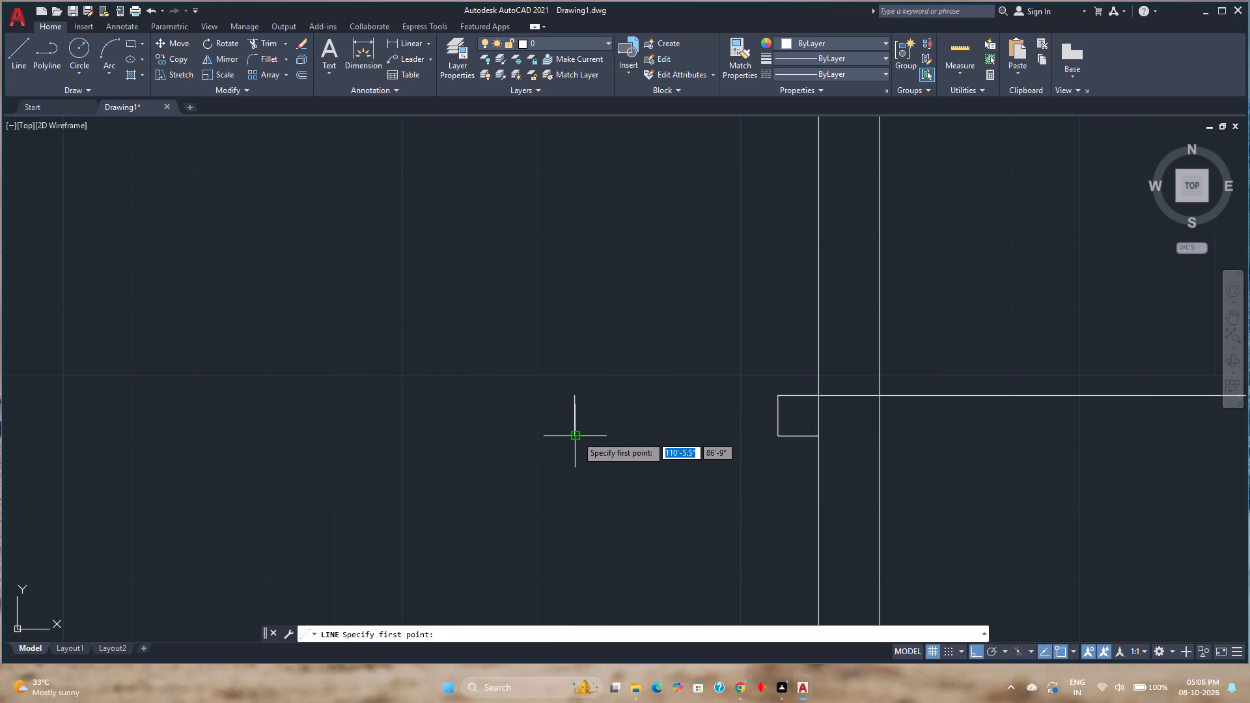
{"action": "left_click", "coordinate": [577, 436]}
{"action": "key", "text": "6"}
{"action": "key", "text": "Return"}
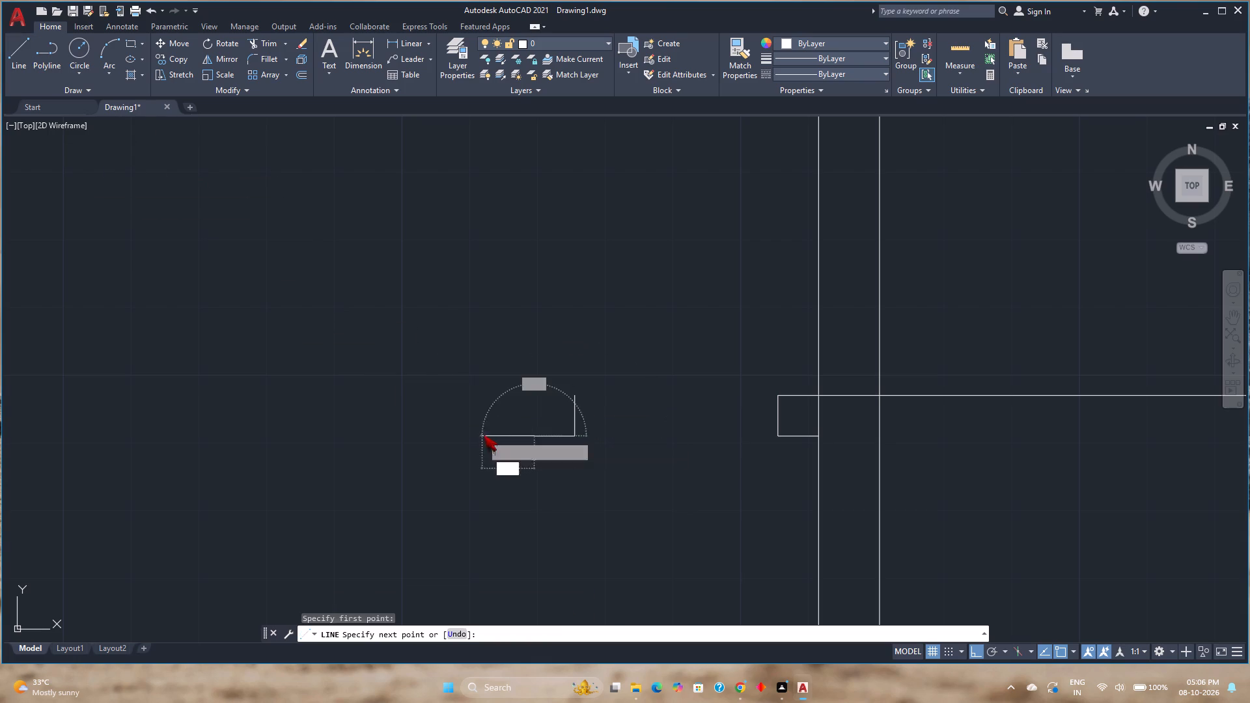
{"action": "key", "text": "Escape"}
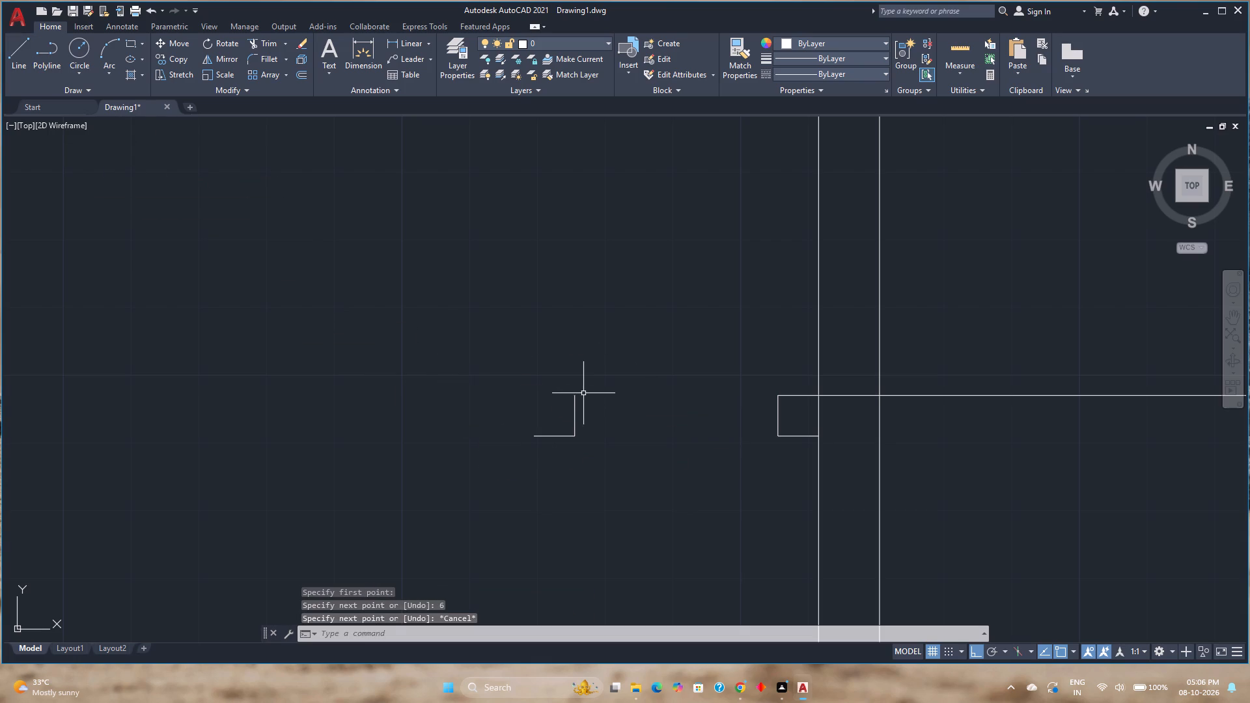
{"action": "key", "text": "space"}
{"action": "left_click", "coordinate": [569, 397]}
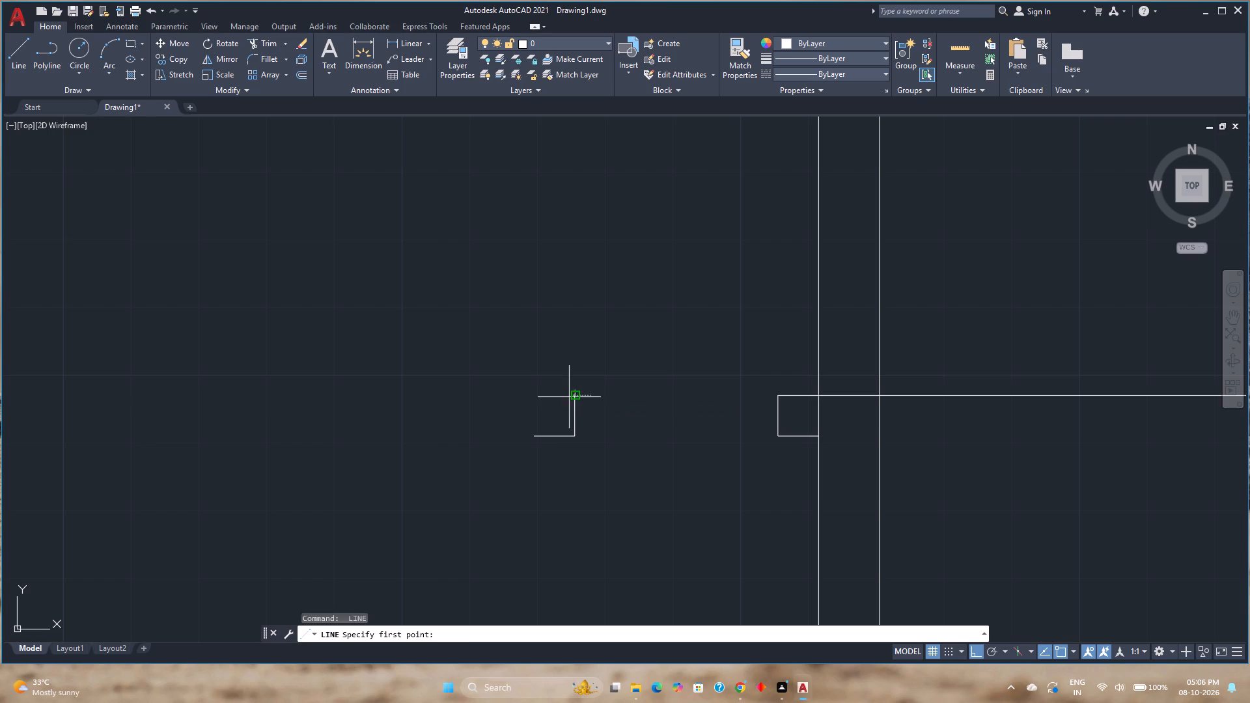
{"action": "key", "text": "6"}
{"action": "key", "text": "Return"}
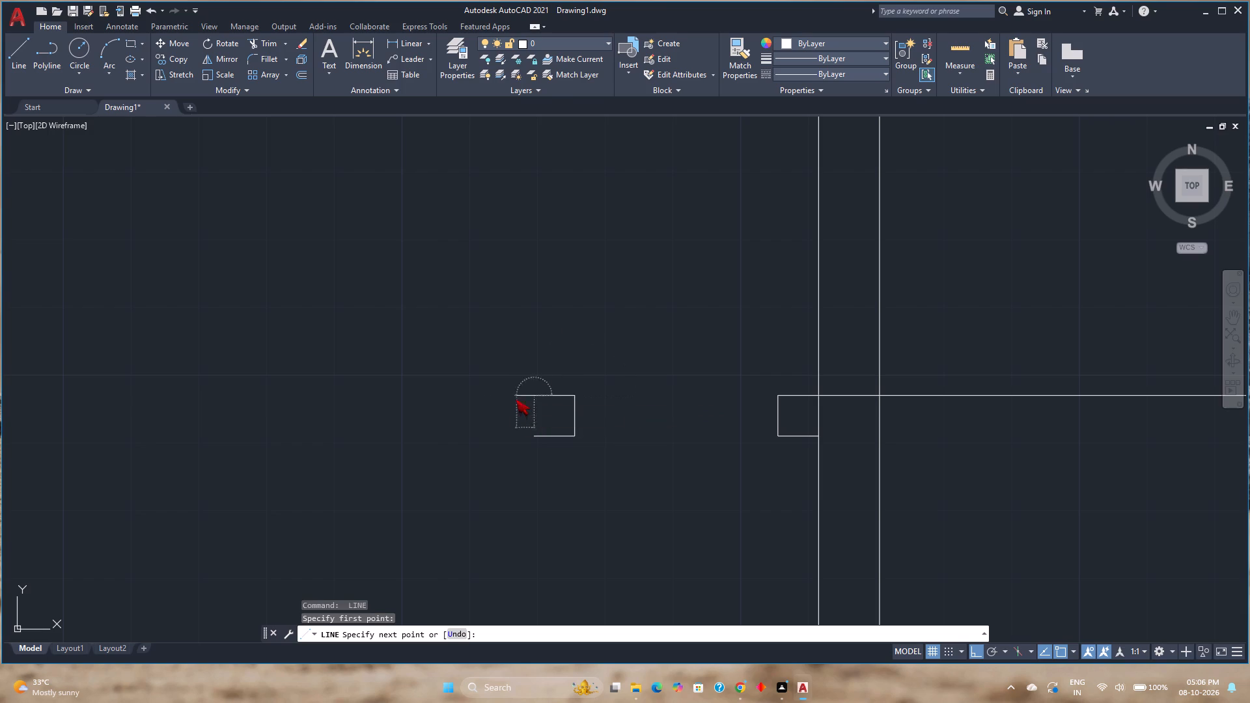
{"action": "key", "text": "Escape"}
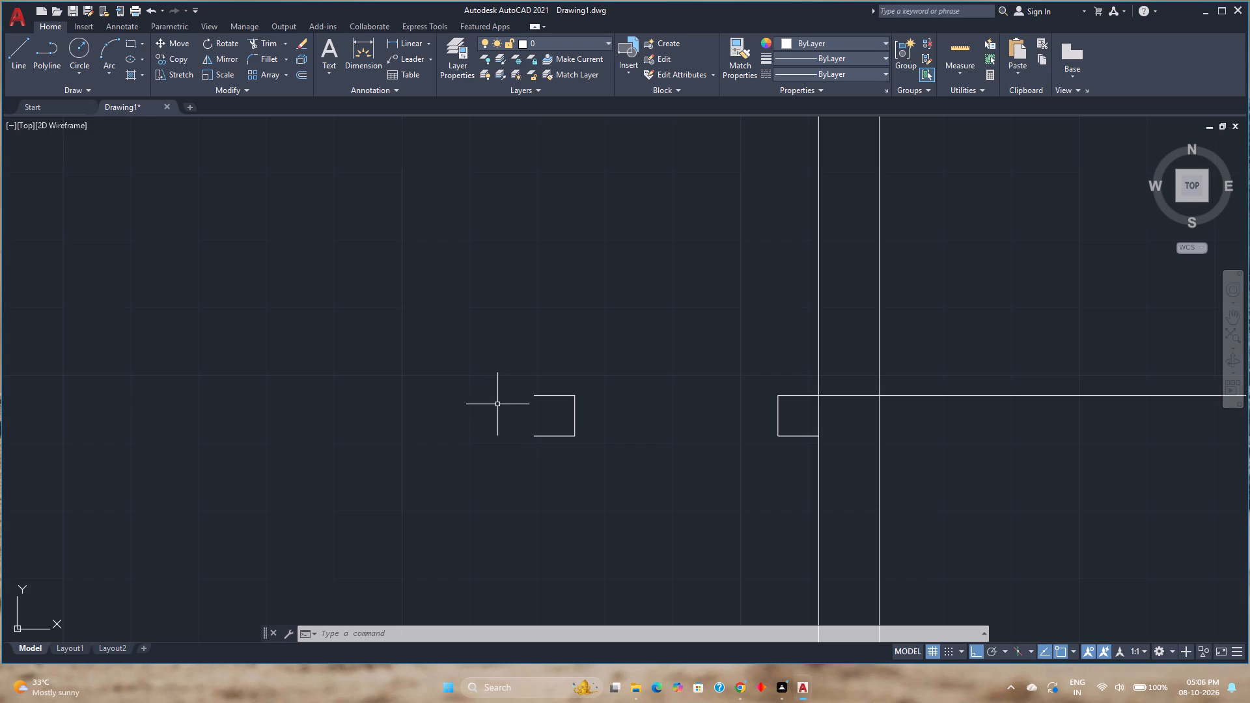
Draw a vertical line from the left end of the new stub's upper edge to the bottom line of the horizontal wall above.
{"action": "scroll", "coordinate": [560, 430], "scroll_direction": "down", "scroll_amount": 1}
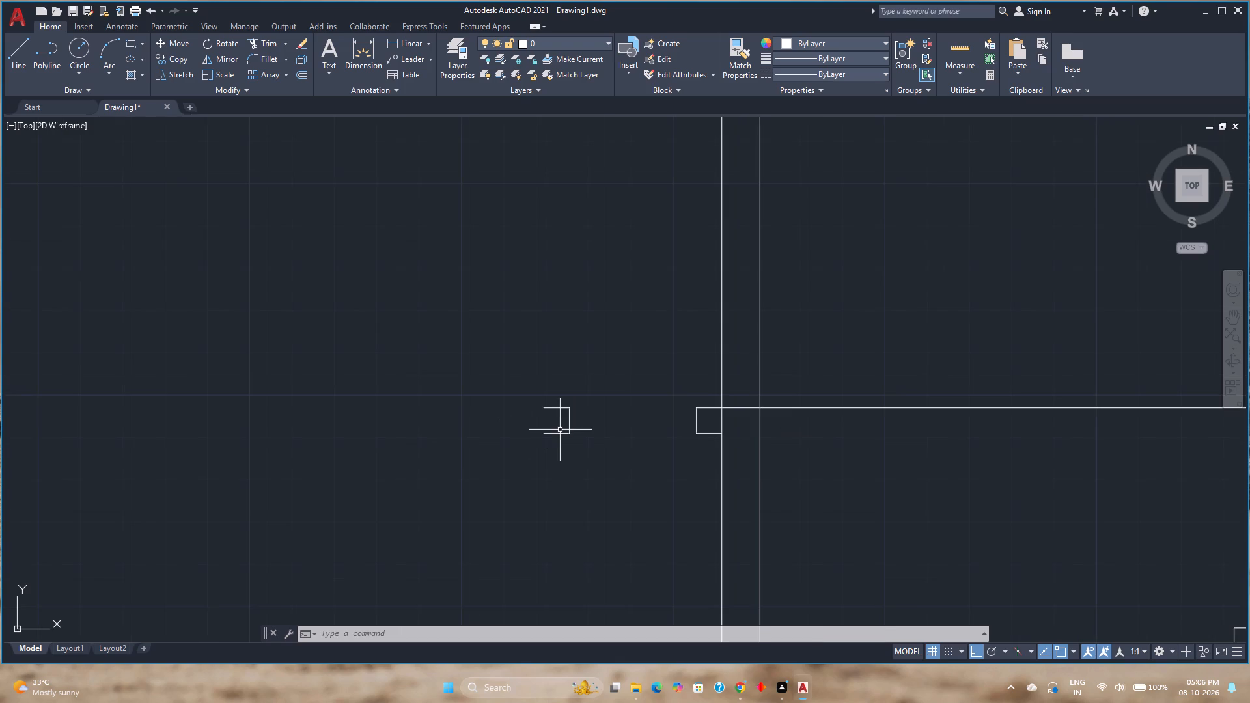
{"action": "middle_click_drag", "start_coordinate": [560, 431], "coordinate": [560, 539]}
{"action": "scroll", "coordinate": [572, 495], "scroll_direction": "down", "scroll_amount": 2}
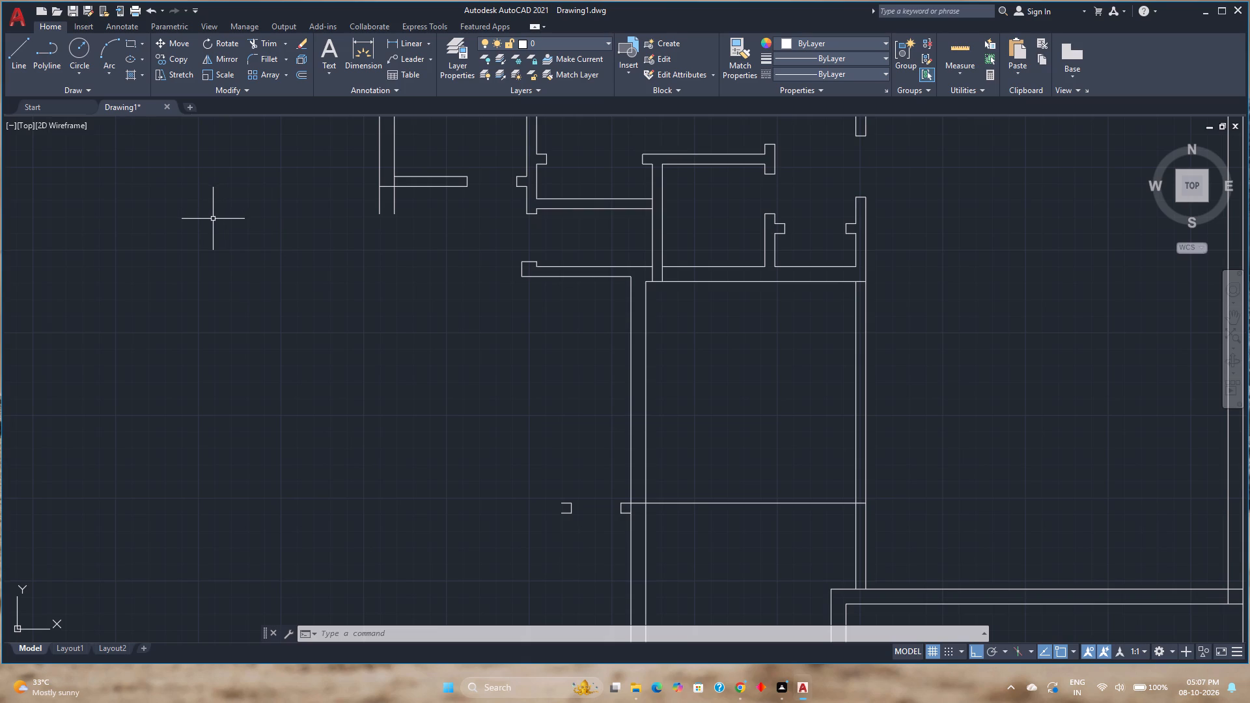
{"action": "left_click", "coordinate": [22, 50]}
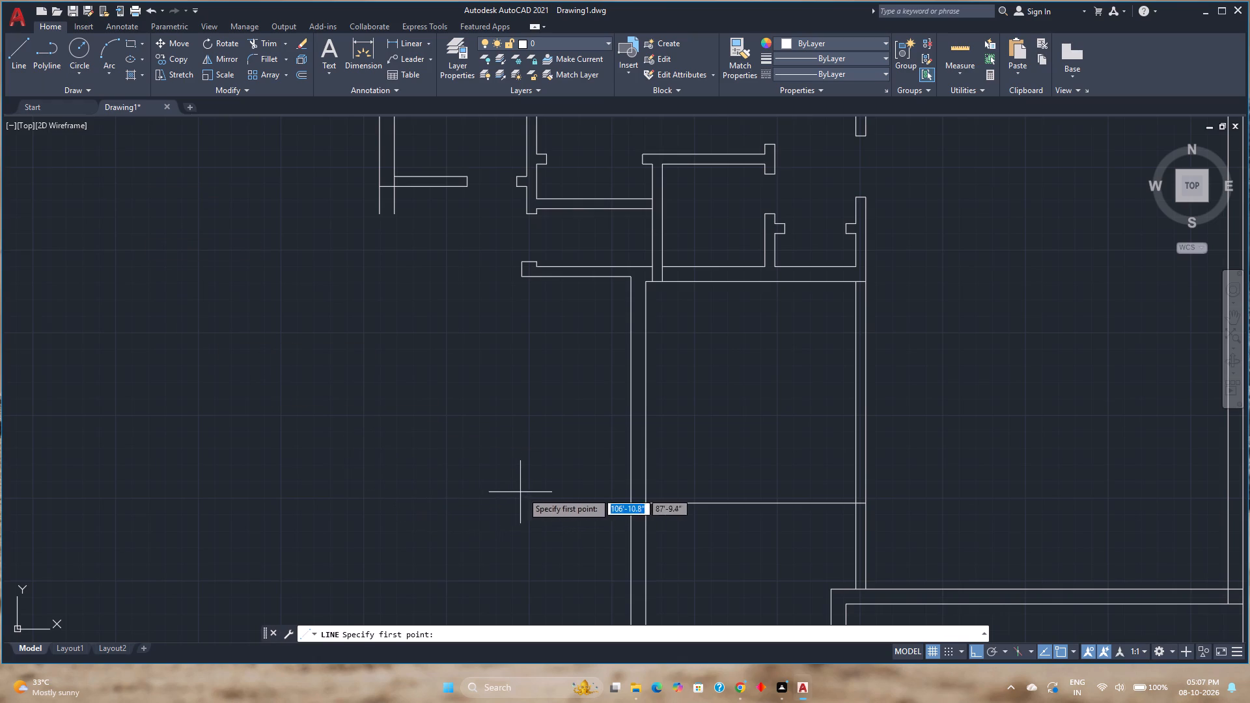
{"action": "left_click", "coordinate": [560, 503]}
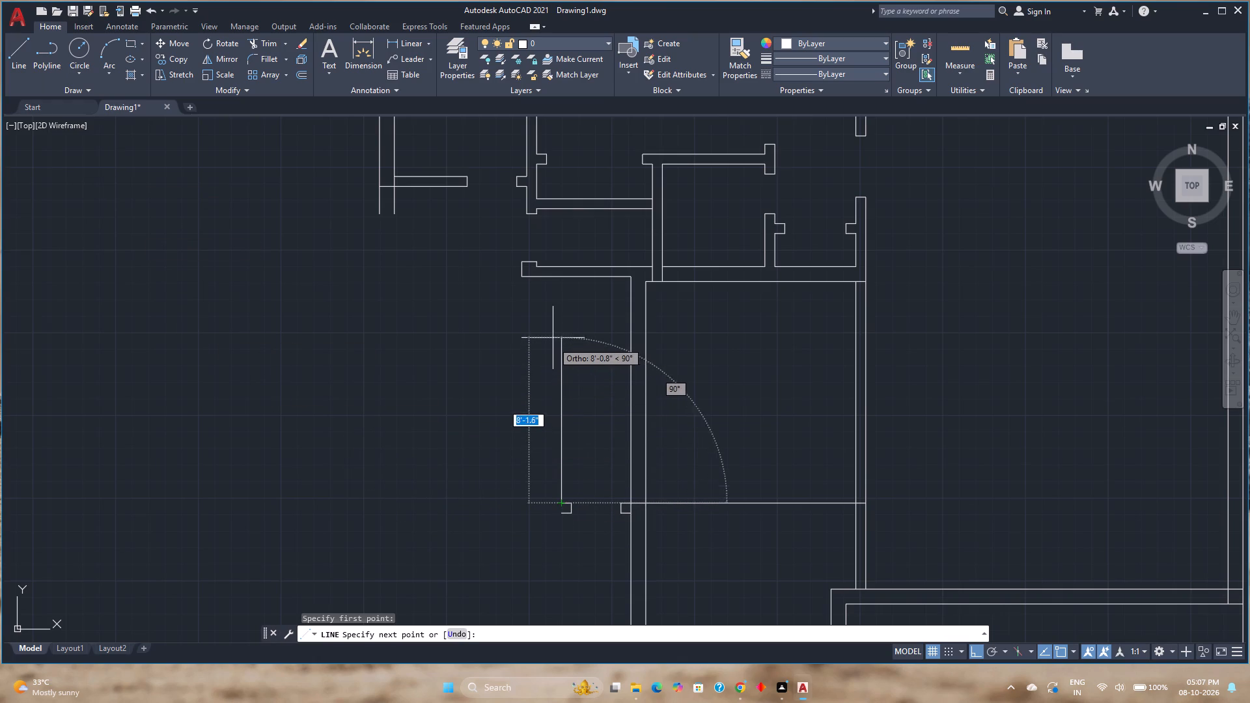
{"action": "left_click", "coordinate": [562, 278]}
{"action": "key", "text": "Escape"}
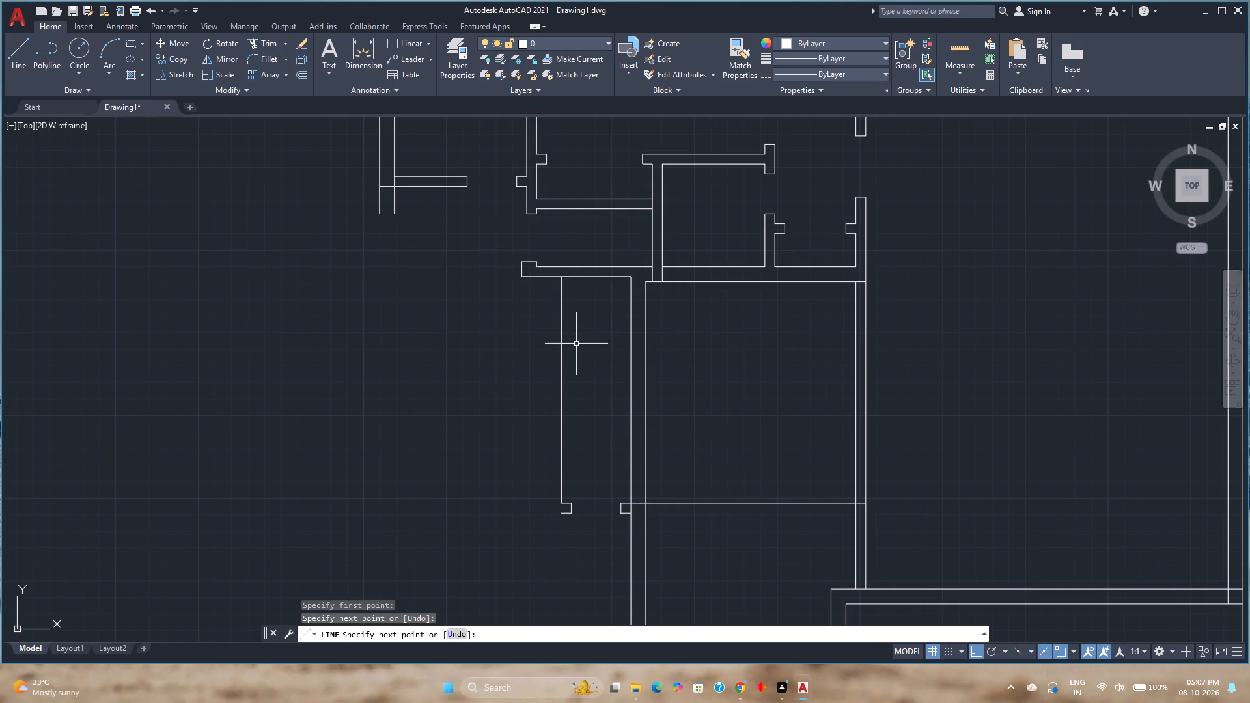
Offset the new long vertical line 6" to the left to form the second wall face.
{"action": "left_click", "coordinate": [298, 76]}
{"action": "key", "text": "6"}
{"action": "key", "text": "Return"}
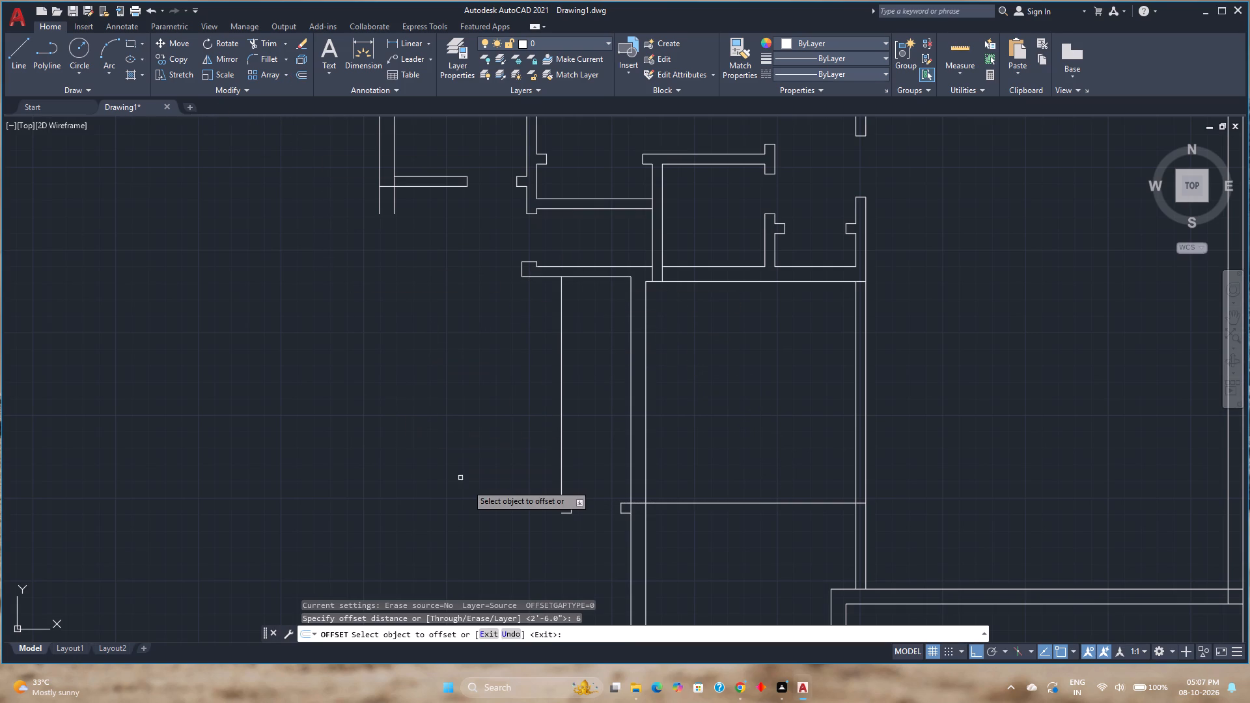
{"action": "left_click", "coordinate": [561, 416]}
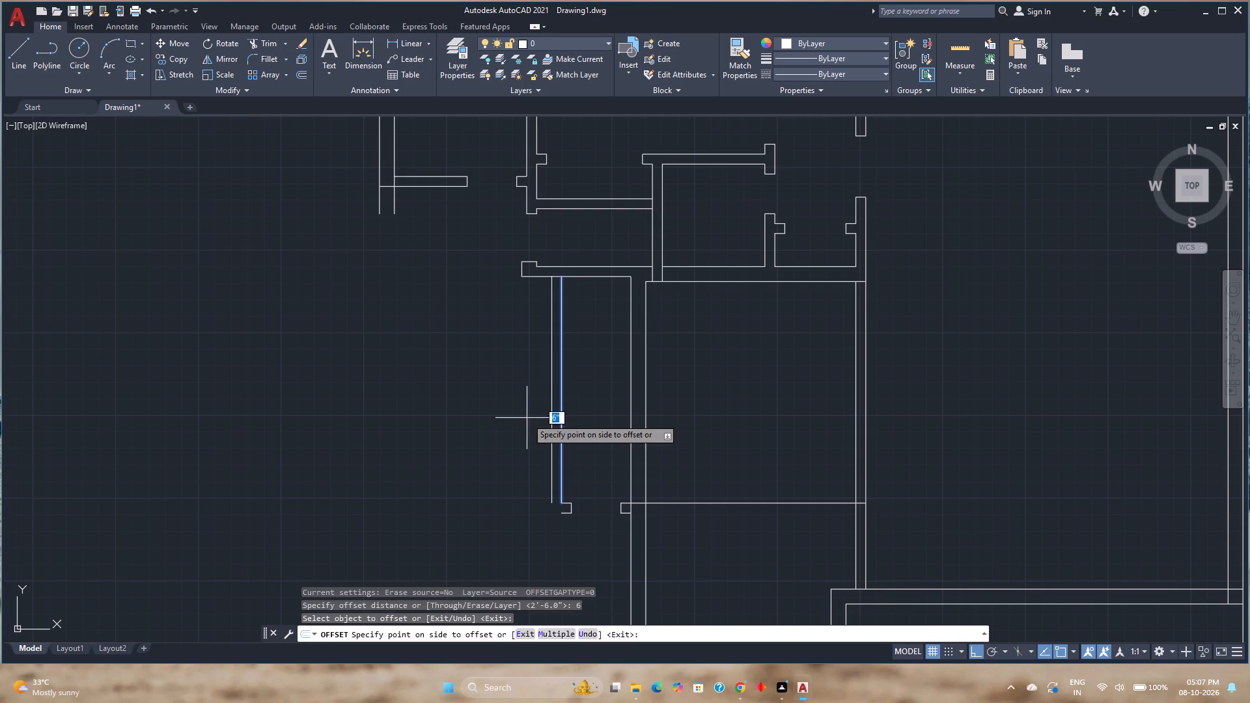
{"action": "left_click", "coordinate": [519, 420]}
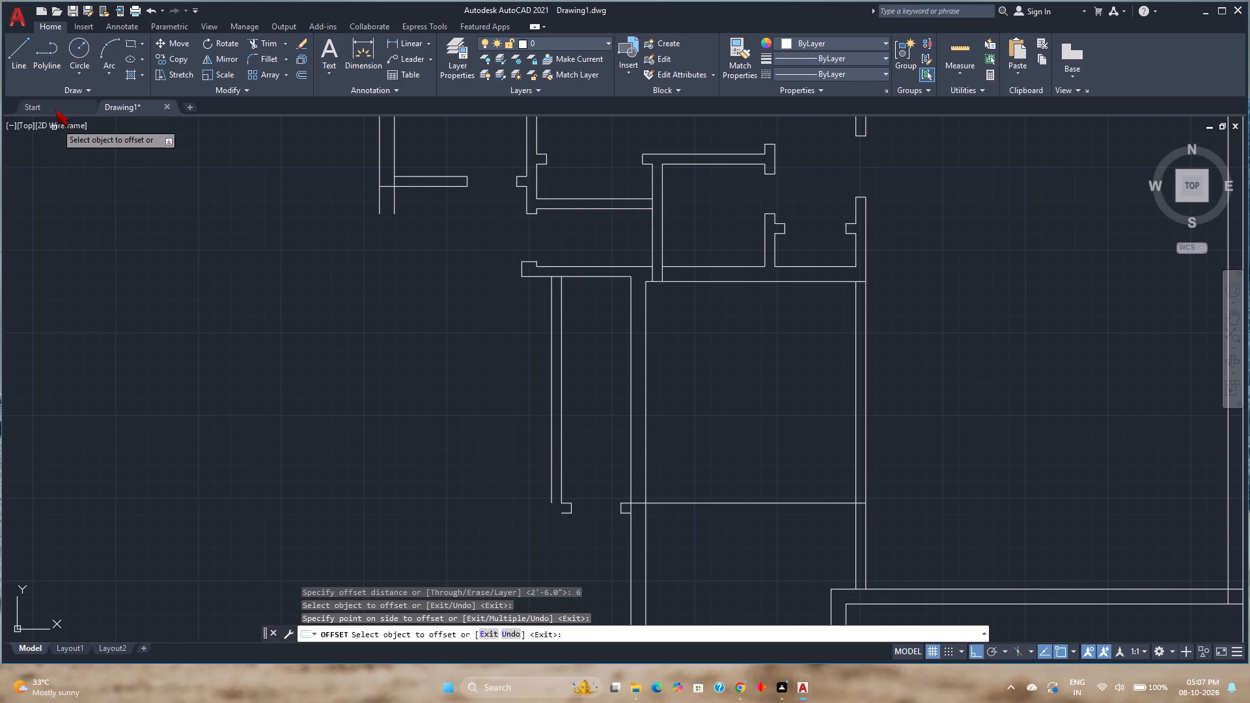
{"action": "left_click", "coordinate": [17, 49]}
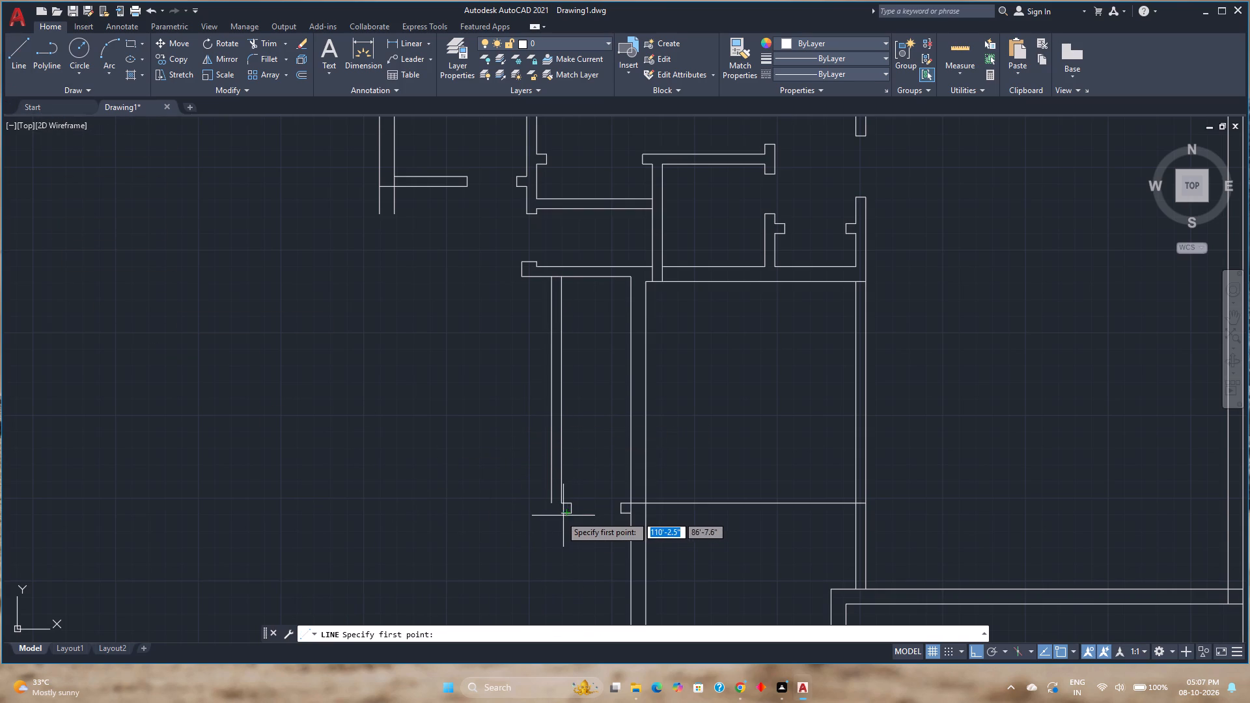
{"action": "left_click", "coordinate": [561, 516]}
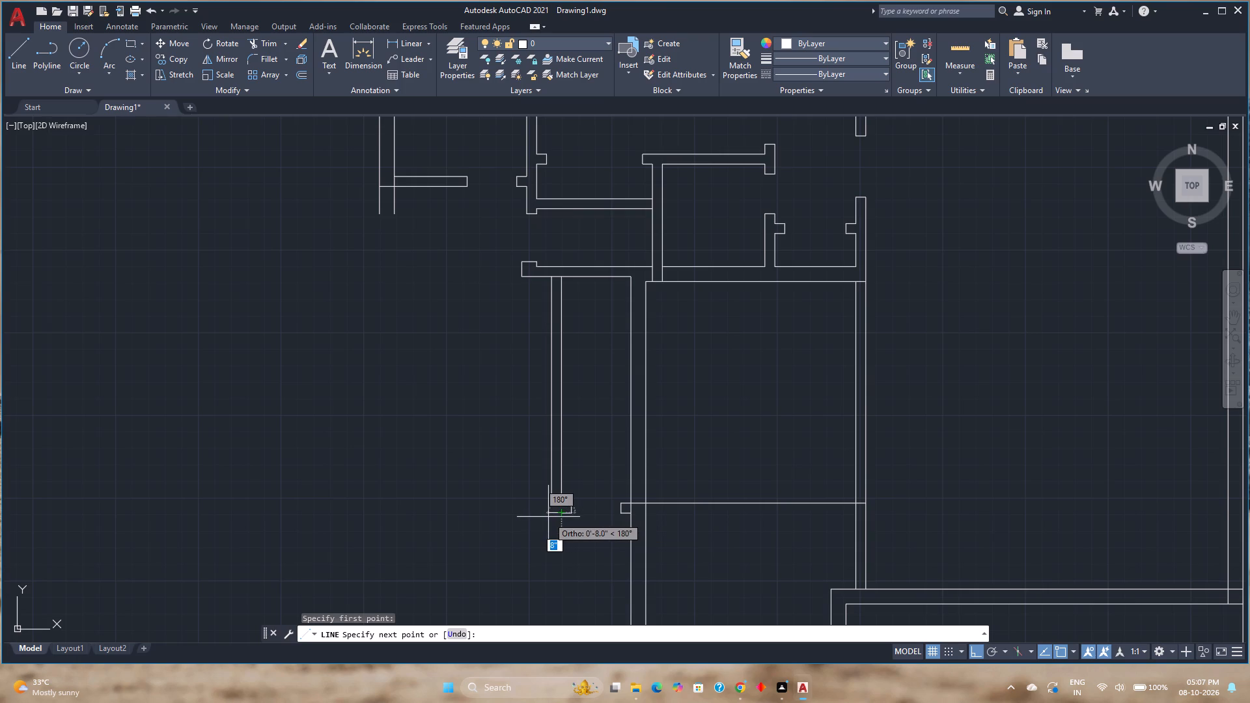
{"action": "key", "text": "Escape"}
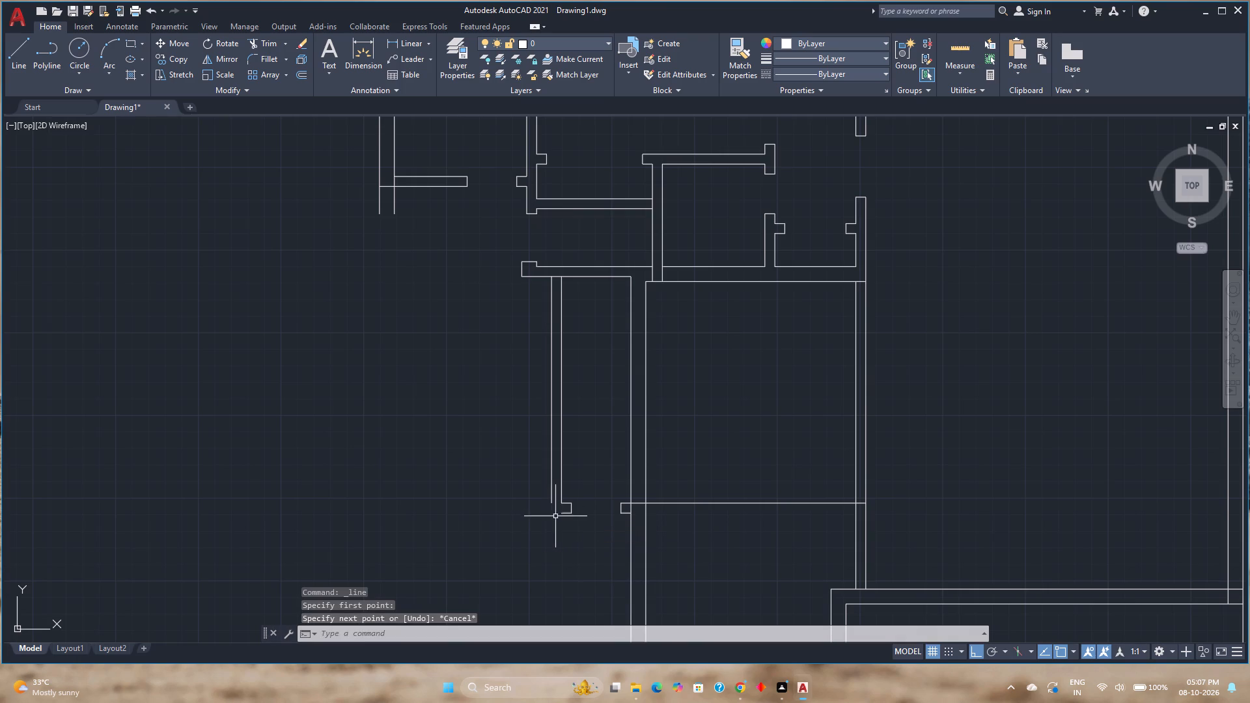
Stretch the left end of the new stub's bottom line 6" further left, beneath the outer wall line.
{"action": "left_click", "coordinate": [563, 514]}
{"action": "scroll", "coordinate": [562, 516], "scroll_direction": "up", "scroll_amount": 8}
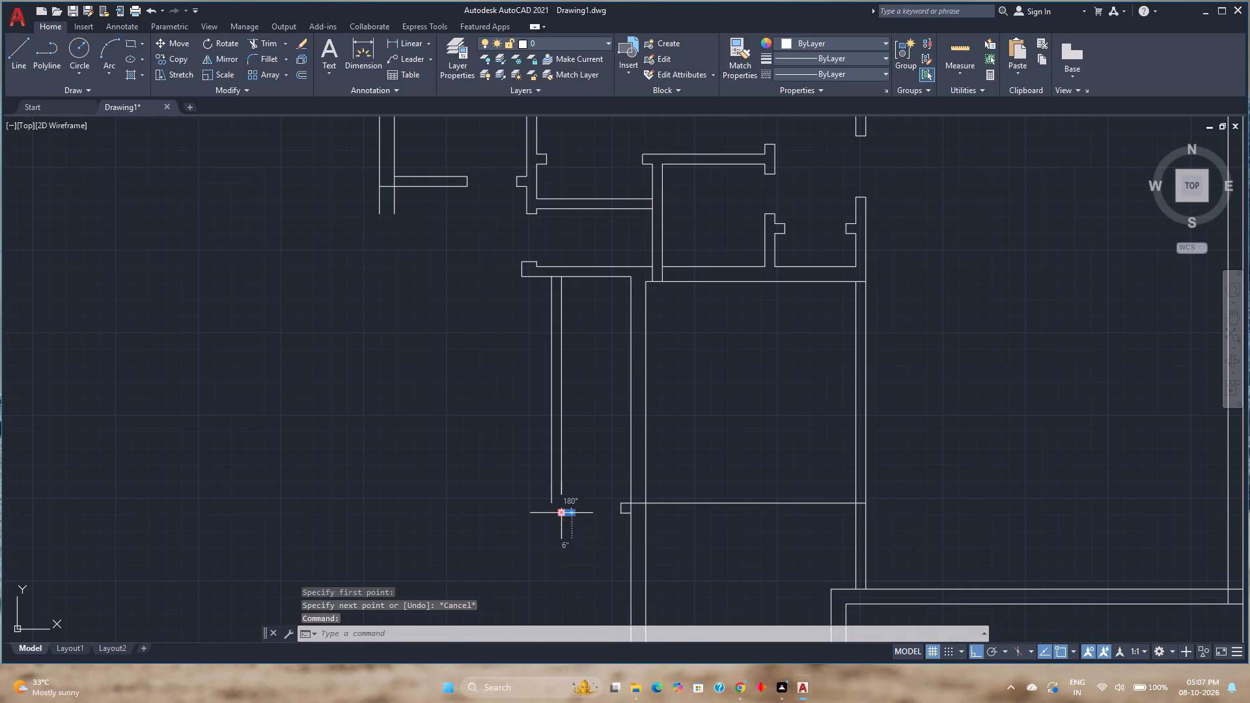
{"action": "scroll", "coordinate": [544, 516], "scroll_direction": "up", "scroll_amount": 6}
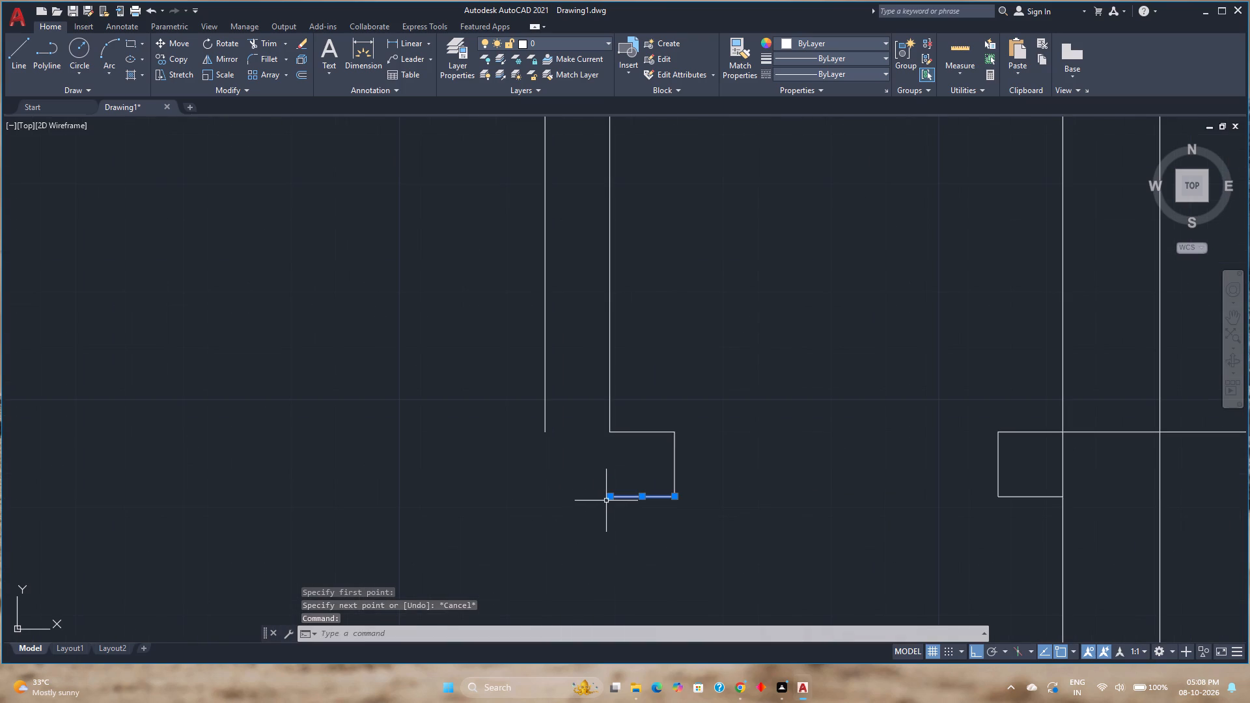
{"action": "left_click", "coordinate": [609, 497]}
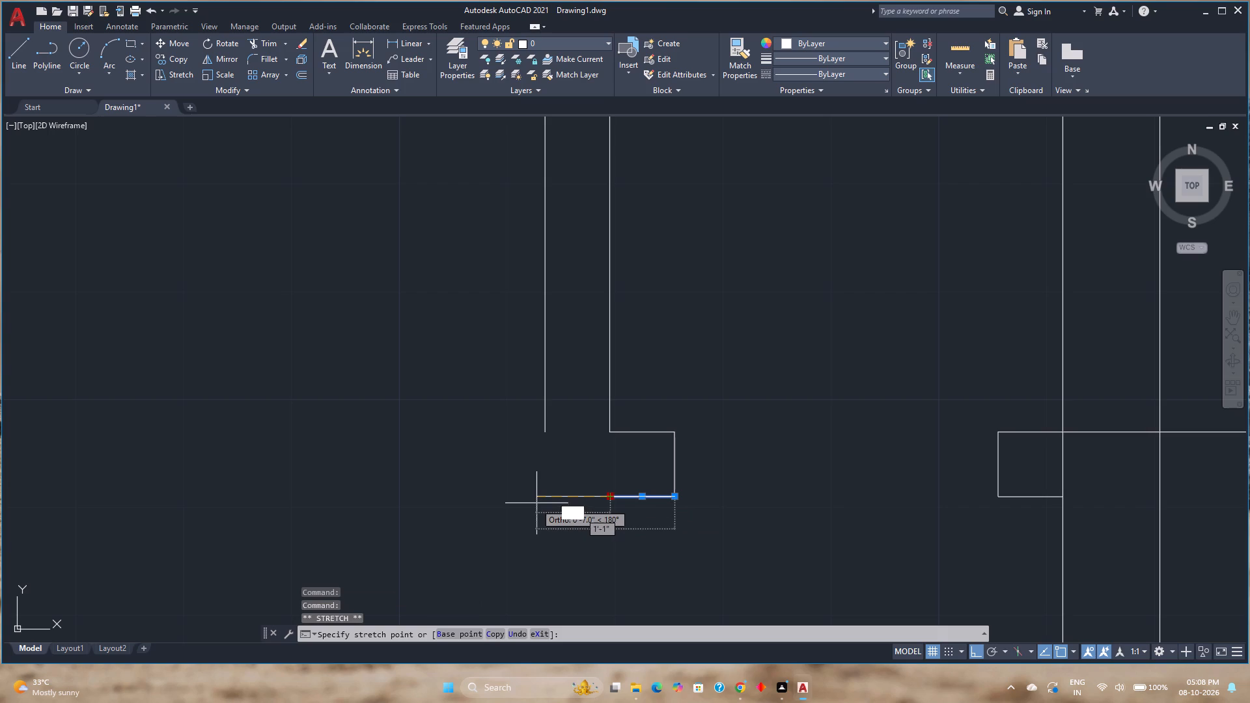
{"action": "key", "text": "6"}
{"action": "key", "text": "Return"}
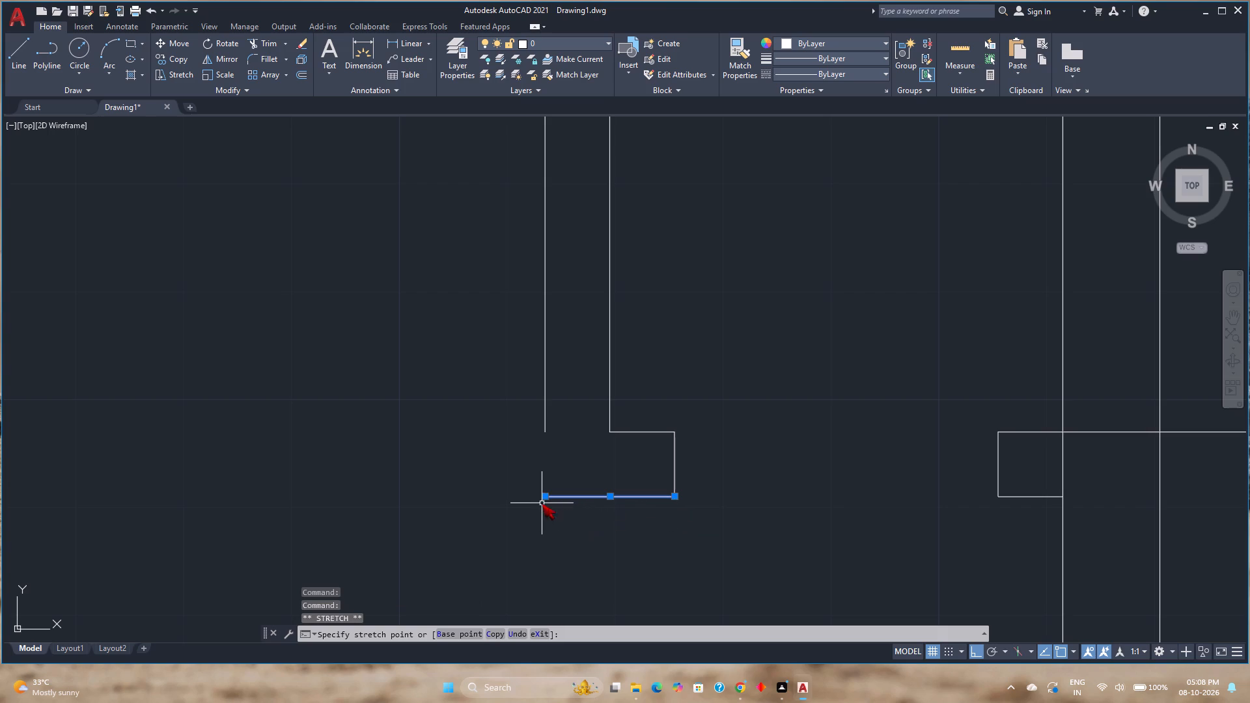
{"action": "key", "text": "Escape"}
Extend the outer line of the new vertical wall down to the stub's bottom line.
{"action": "key", "text": "e"}
{"action": "key", "text": "x"}
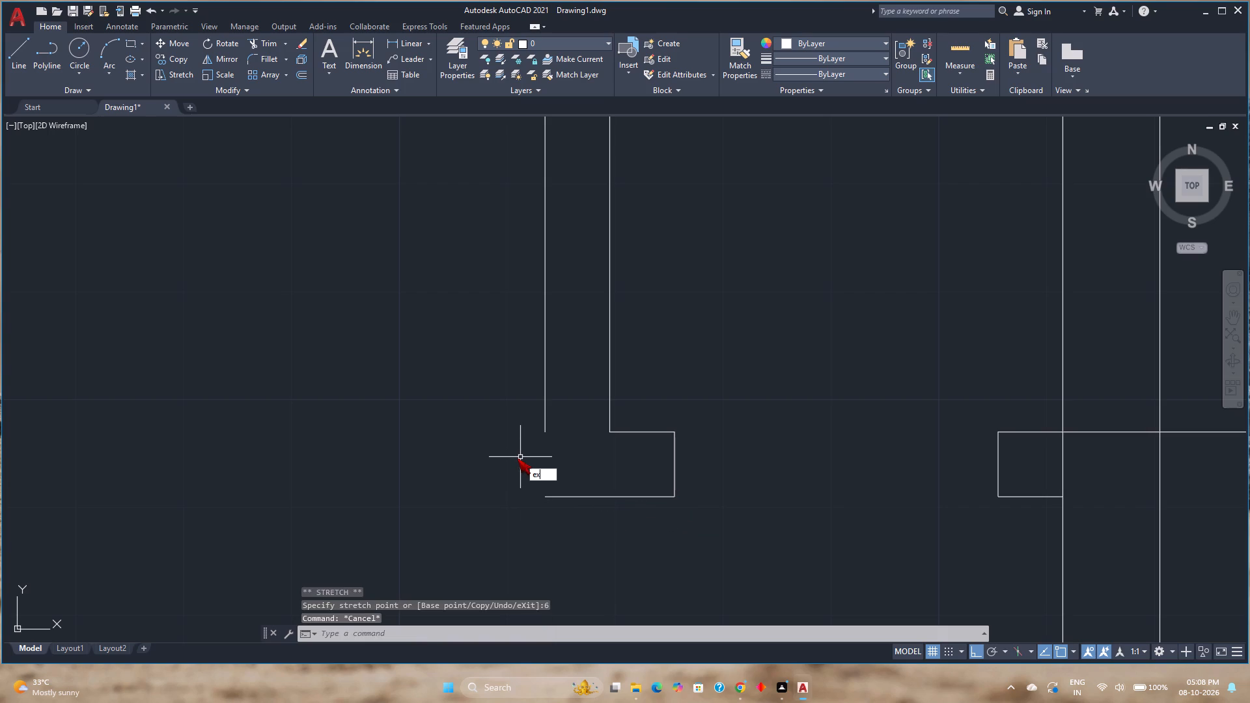
{"action": "key", "text": "Return"}
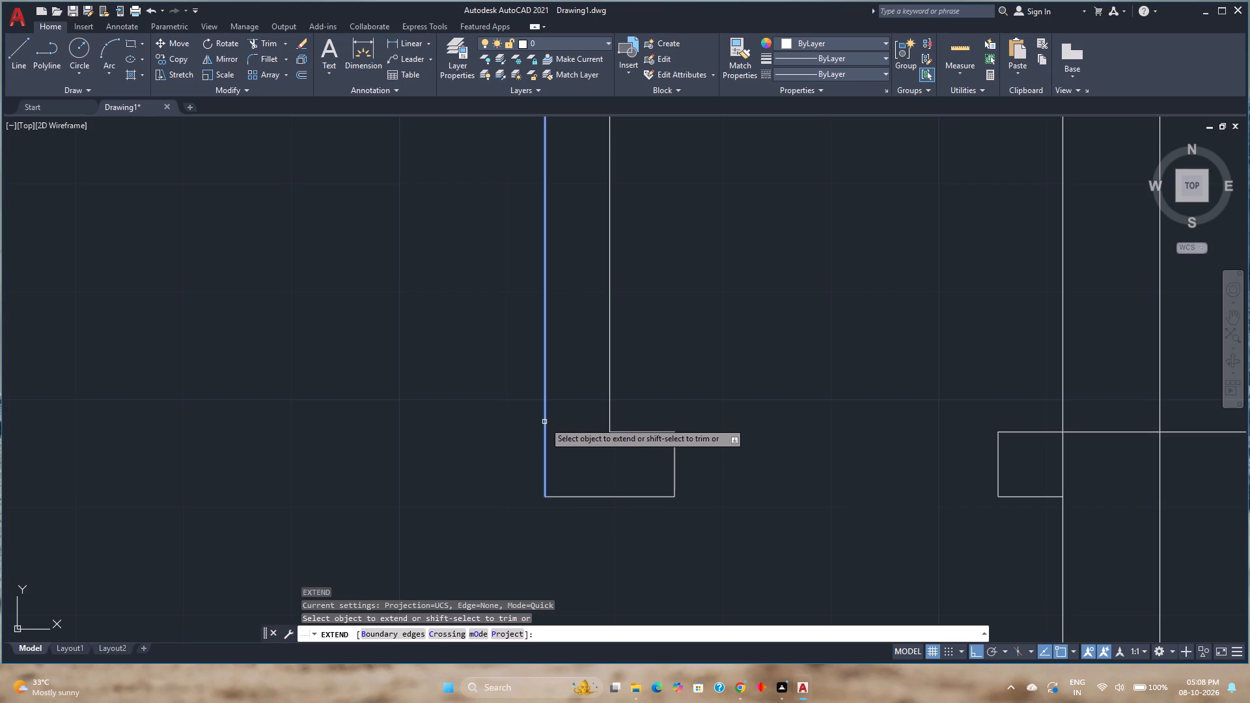
{"action": "left_click", "coordinate": [544, 422]}
Extend the horizontal partition line across the wall to the outer edge of the 6" projection.
{"action": "scroll", "coordinate": [529, 441], "scroll_direction": "down", "scroll_amount": 2}
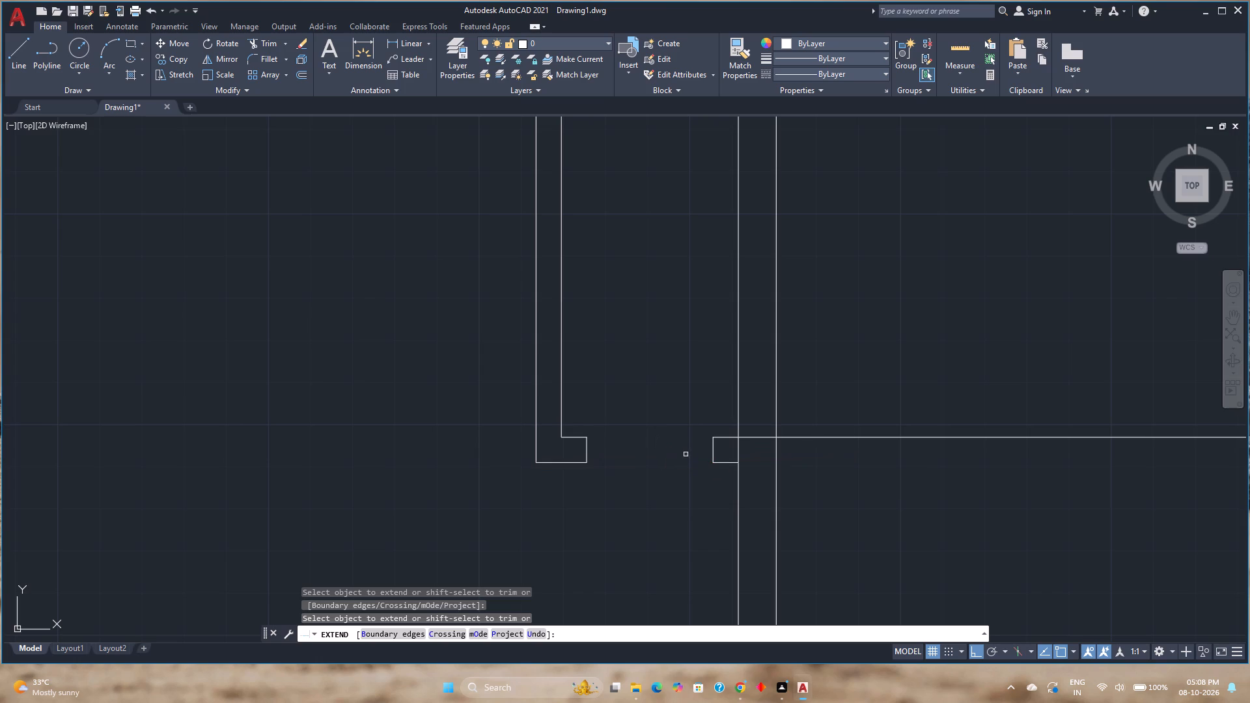
{"action": "scroll", "coordinate": [837, 481], "scroll_direction": "down", "scroll_amount": 2}
{"action": "middle_click_drag", "start_coordinate": [831, 482], "coordinate": [743, 517]}
{"action": "scroll", "coordinate": [729, 503], "scroll_direction": "up", "scroll_amount": 3}
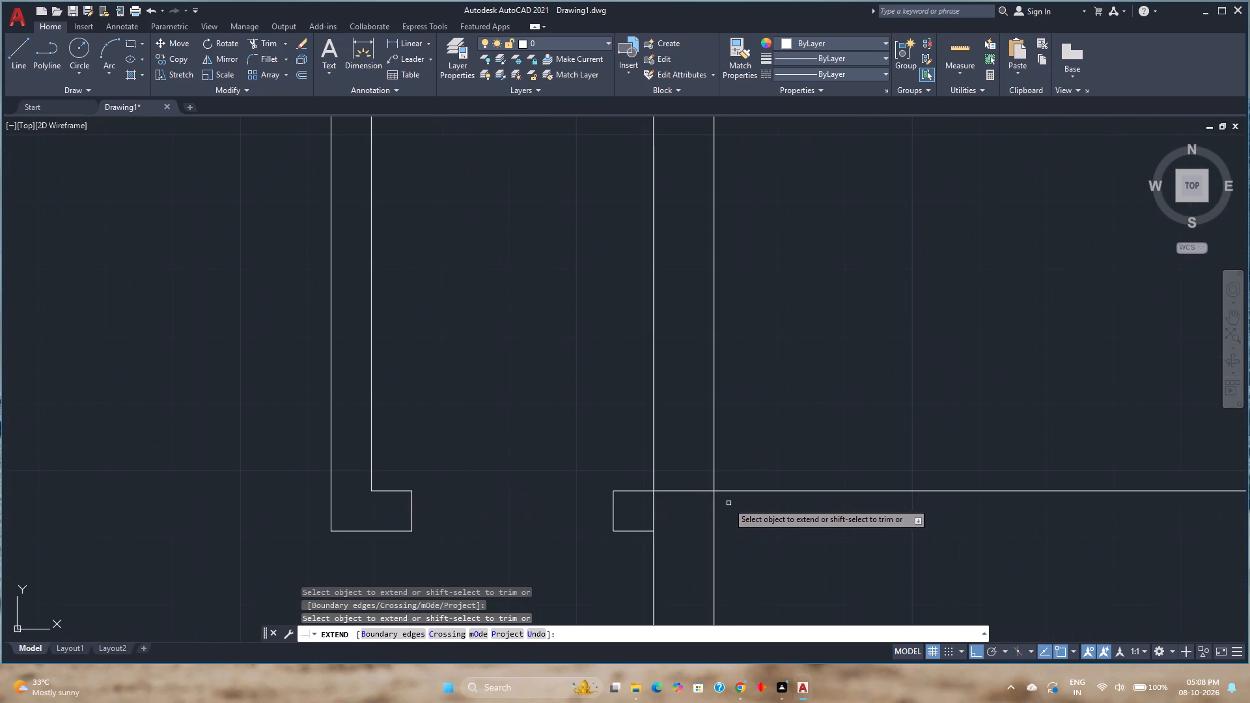
{"action": "left_click", "coordinate": [692, 492]}
{"action": "key", "text": "Escape"}
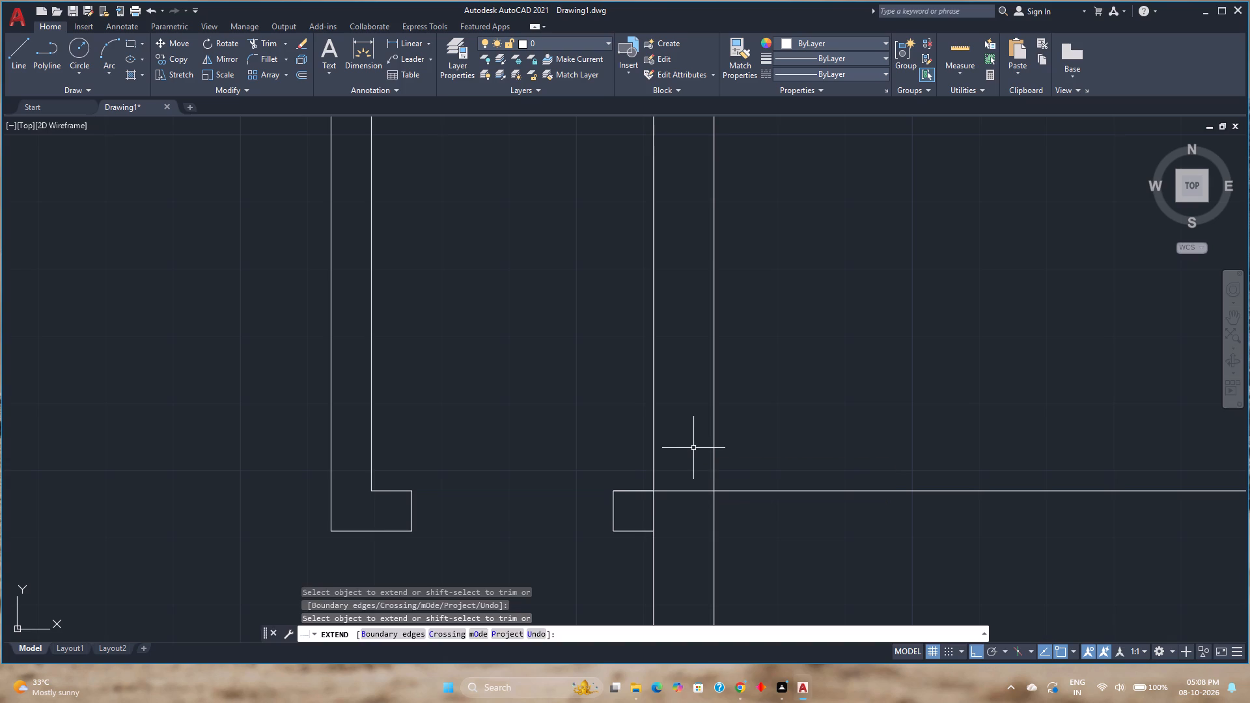
Offset the horizontal partition line 6" upward to give the partition wall its second face.
{"action": "left_click", "coordinate": [299, 74]}
{"action": "key", "text": "6"}
{"action": "key", "text": "Return"}
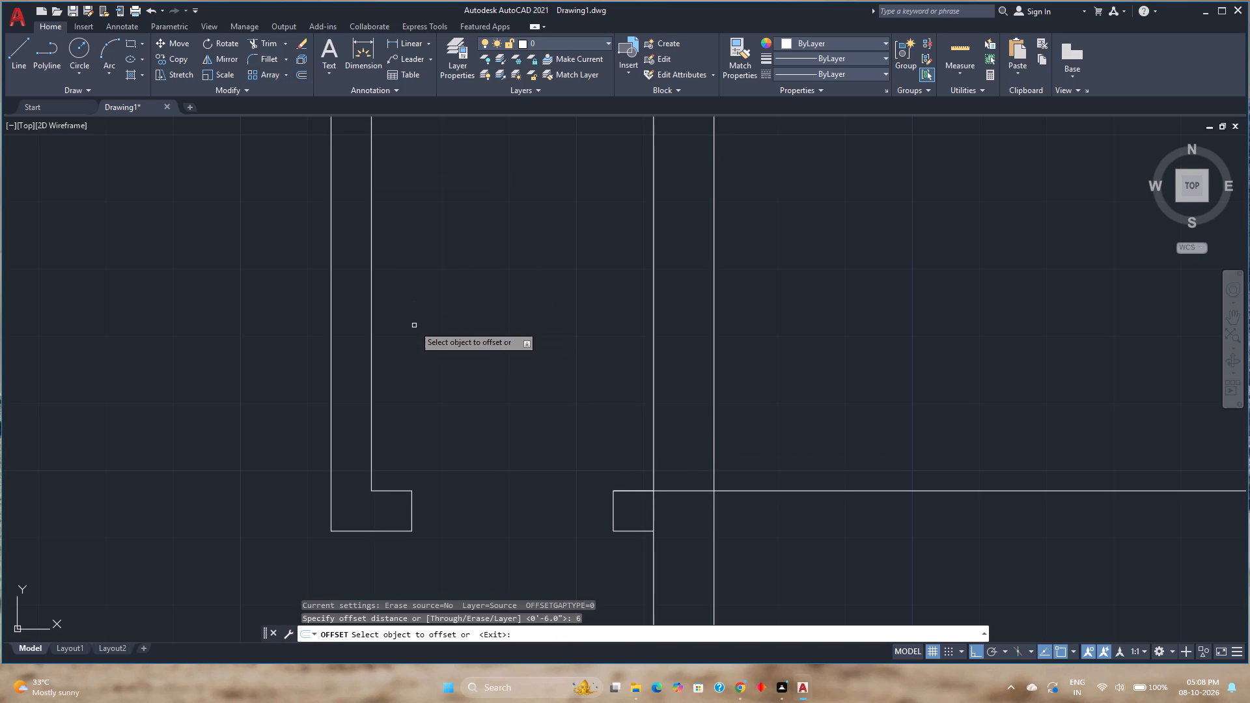
{"action": "left_click", "coordinate": [699, 491]}
{"action": "left_click", "coordinate": [699, 456]}
{"action": "key", "text": "Escape"}
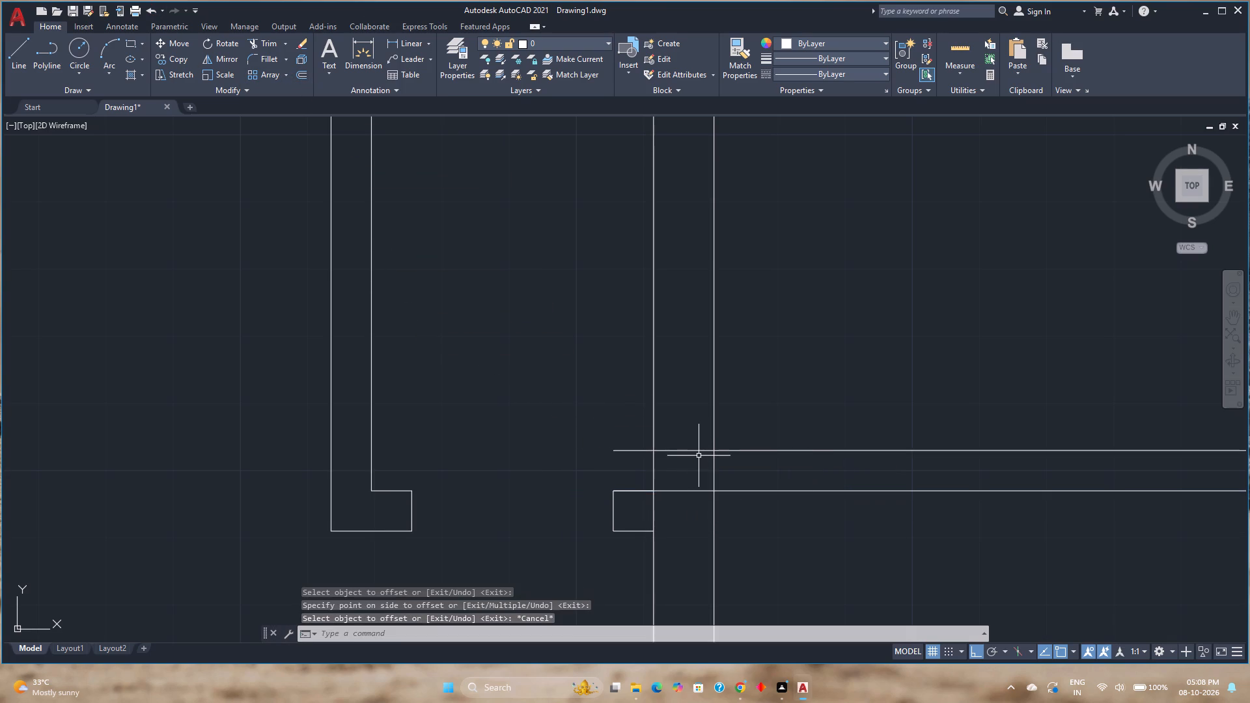
Draw a horizontal line across the narrow side space, from the midpoint of its outer wall's inner face to the main wall.
{"action": "scroll", "coordinate": [699, 455], "scroll_direction": "down", "scroll_amount": 1}
{"action": "middle_click_drag", "start_coordinate": [699, 455], "coordinate": [640, 523]}
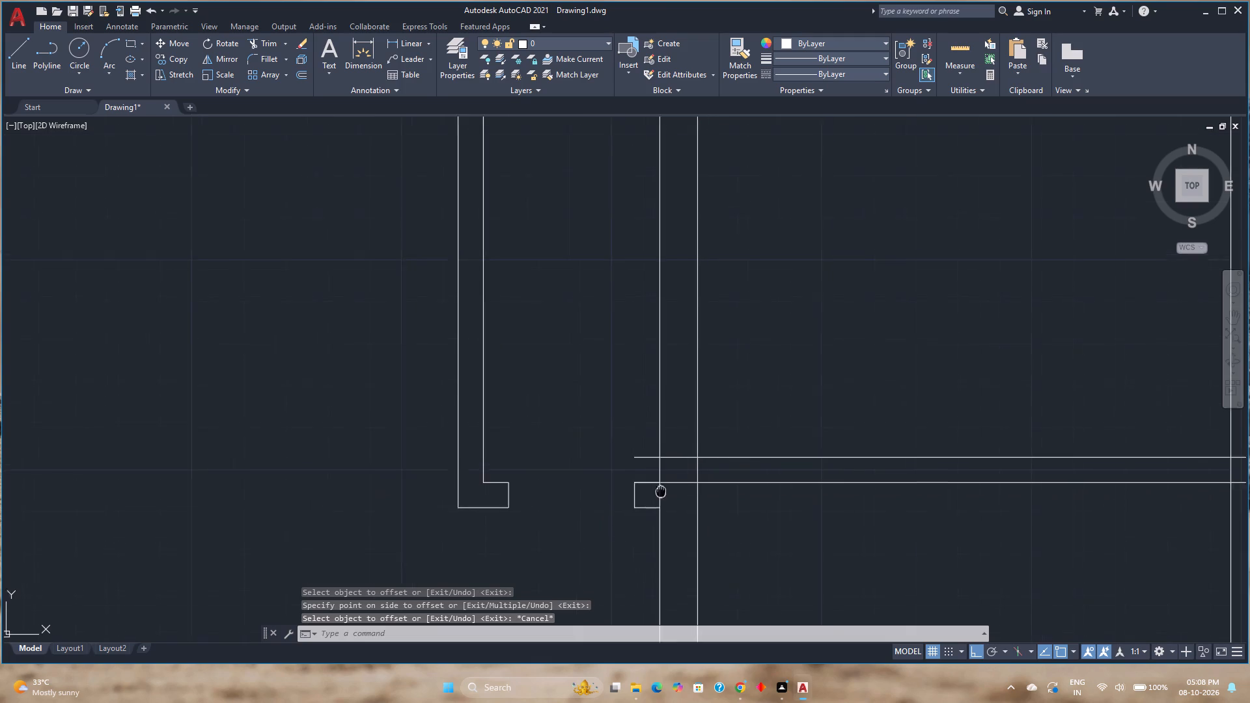
{"action": "middle_click_drag", "start_coordinate": [640, 523], "coordinate": [611, 609]}
{"action": "scroll", "coordinate": [608, 542], "scroll_direction": "down", "scroll_amount": 2}
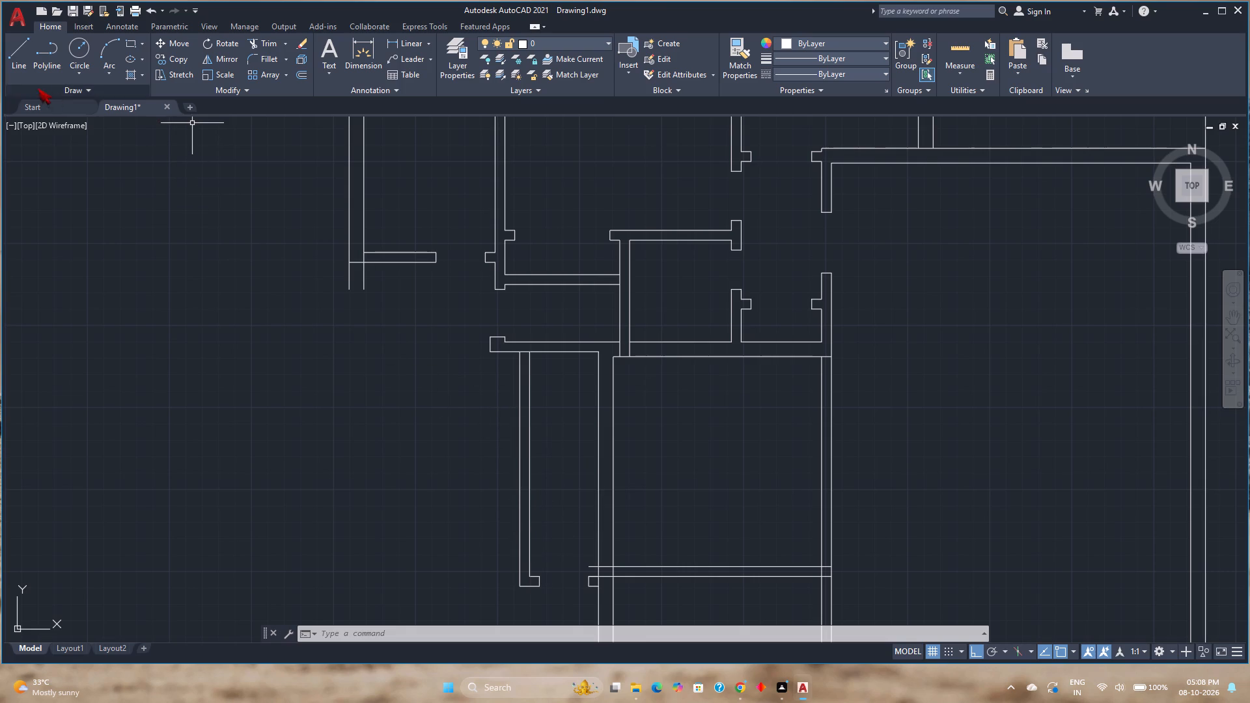
{"action": "left_click", "coordinate": [16, 67]}
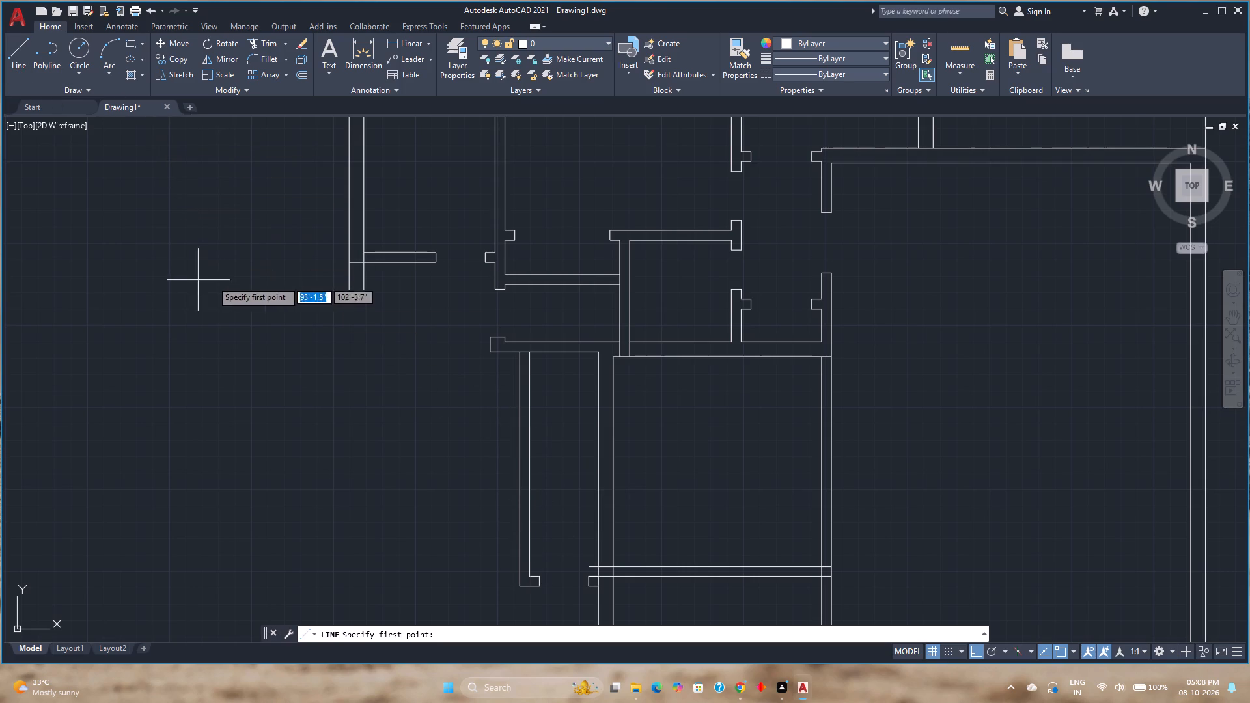
{"action": "left_click", "coordinate": [532, 467]}
{"action": "left_click", "coordinate": [602, 465]}
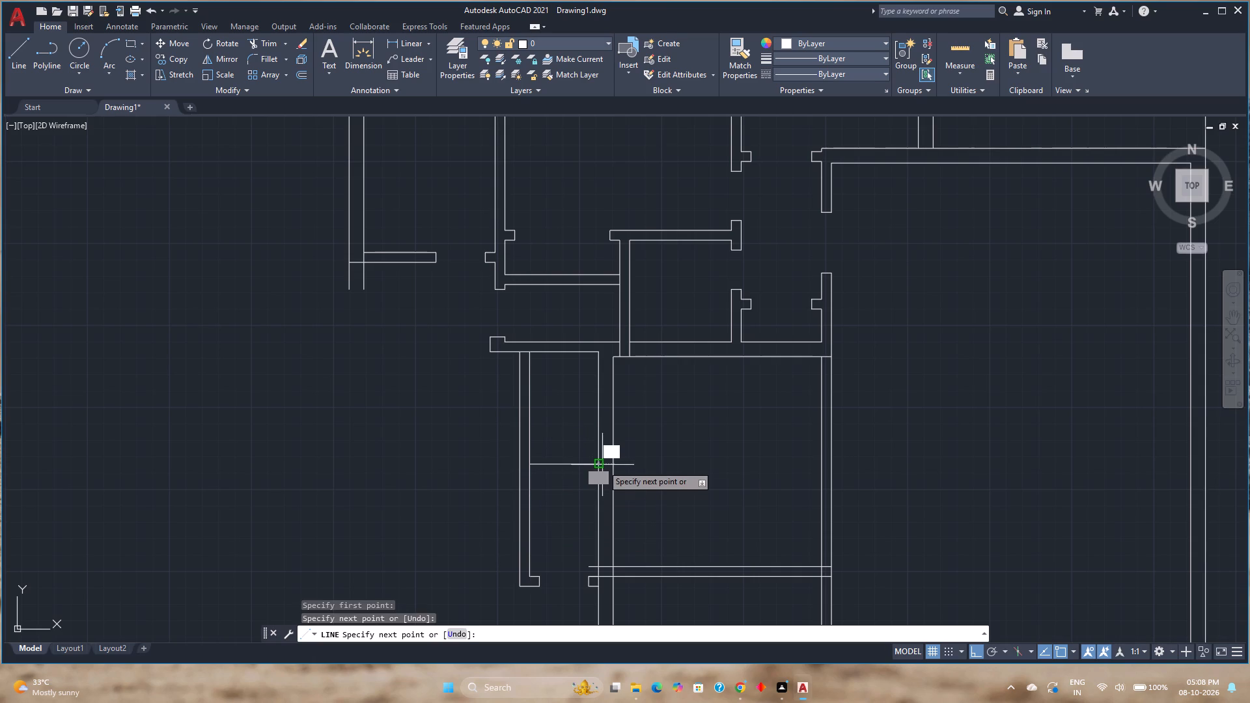
{"action": "key", "text": "Escape"}
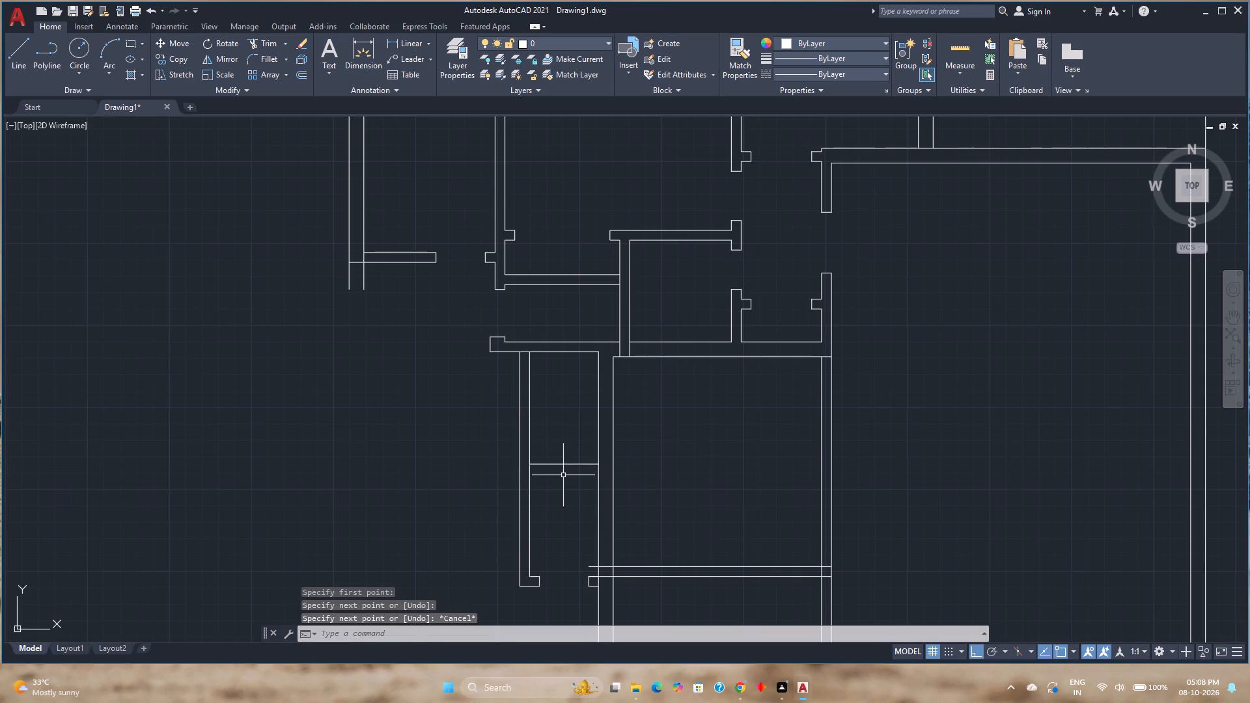
Offset the new cross line 3" upward and 3" downward to form the two faces of a cross wall.
{"action": "left_click", "coordinate": [298, 76]}
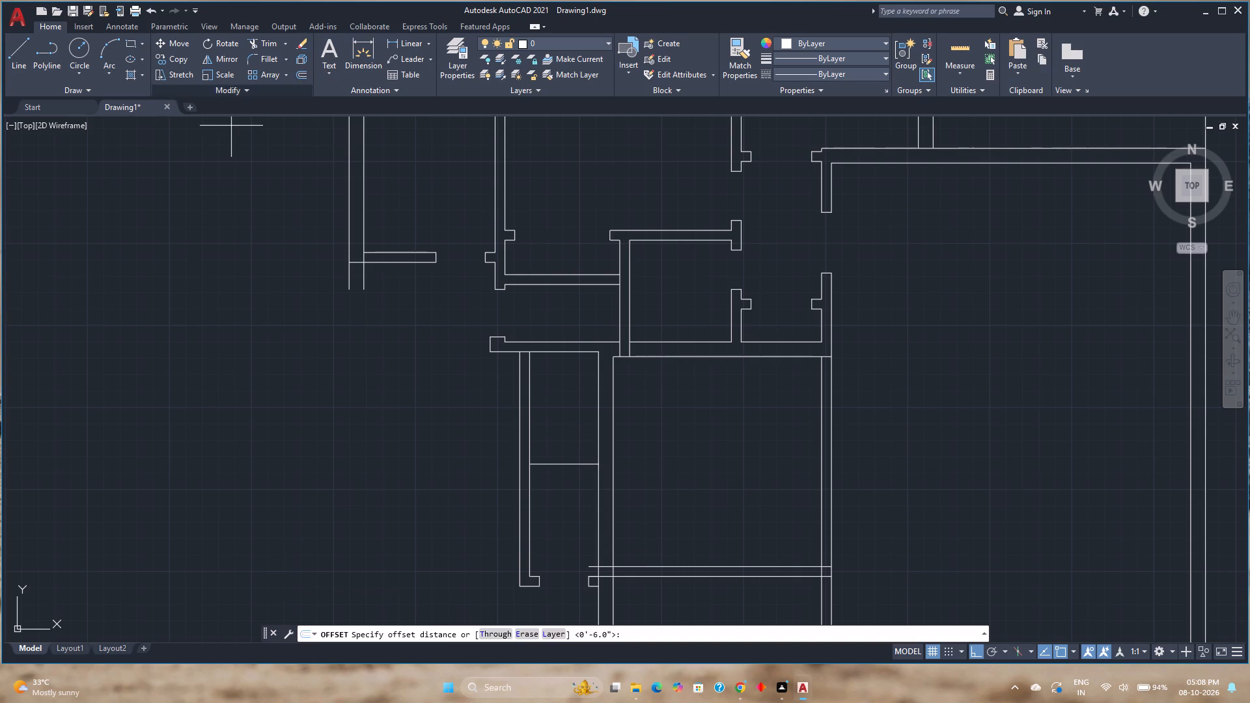
{"action": "key", "text": "3"}
{"action": "key", "text": "Return"}
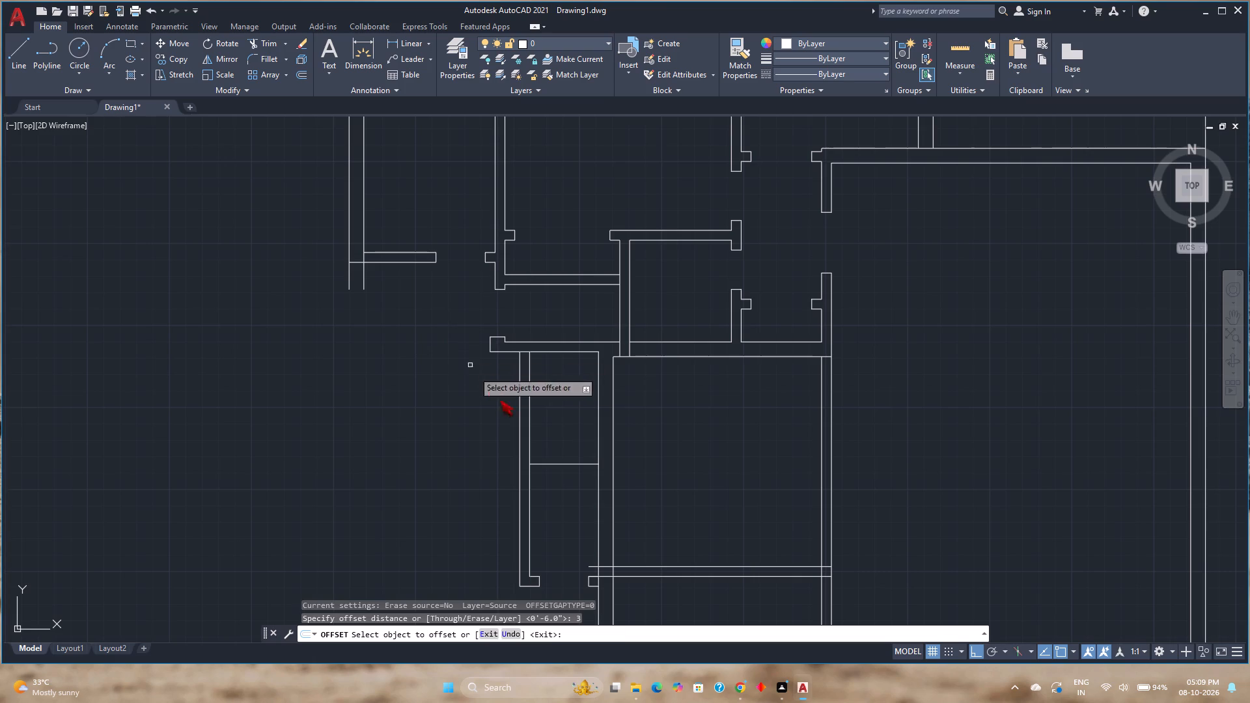
{"action": "left_click", "coordinate": [544, 463]}
{"action": "left_click", "coordinate": [544, 434]}
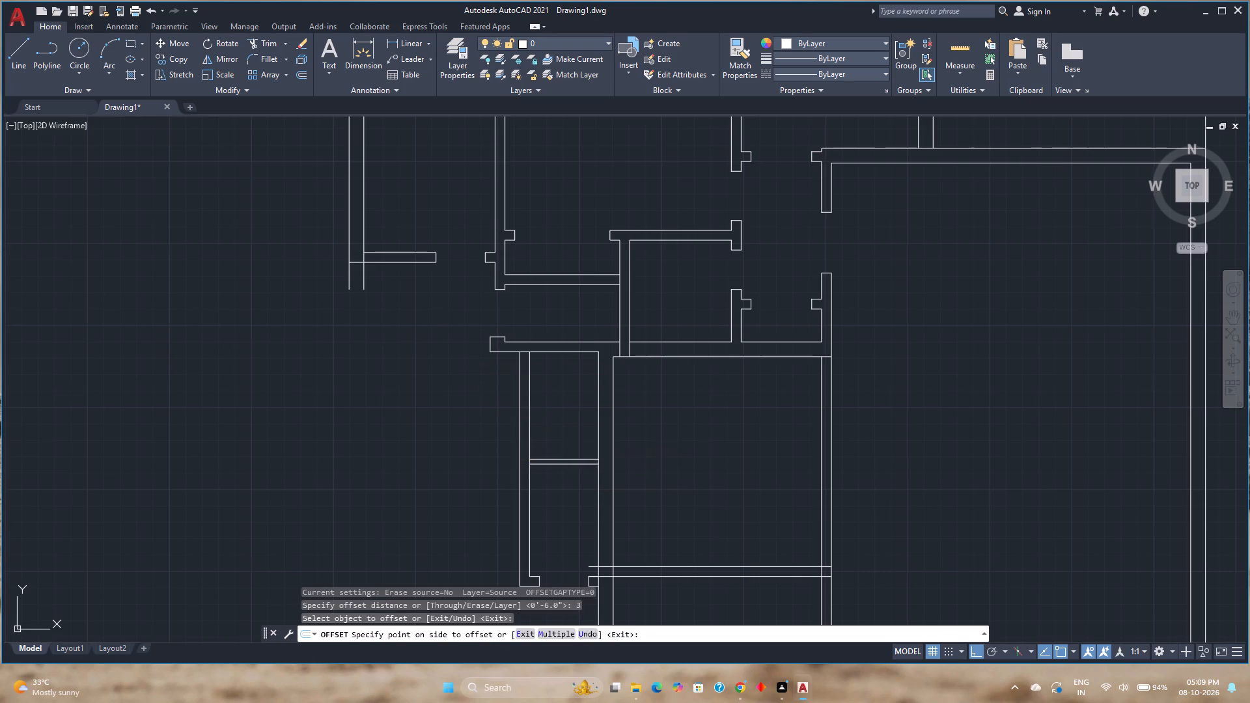
{"action": "left_click", "coordinate": [551, 463]}
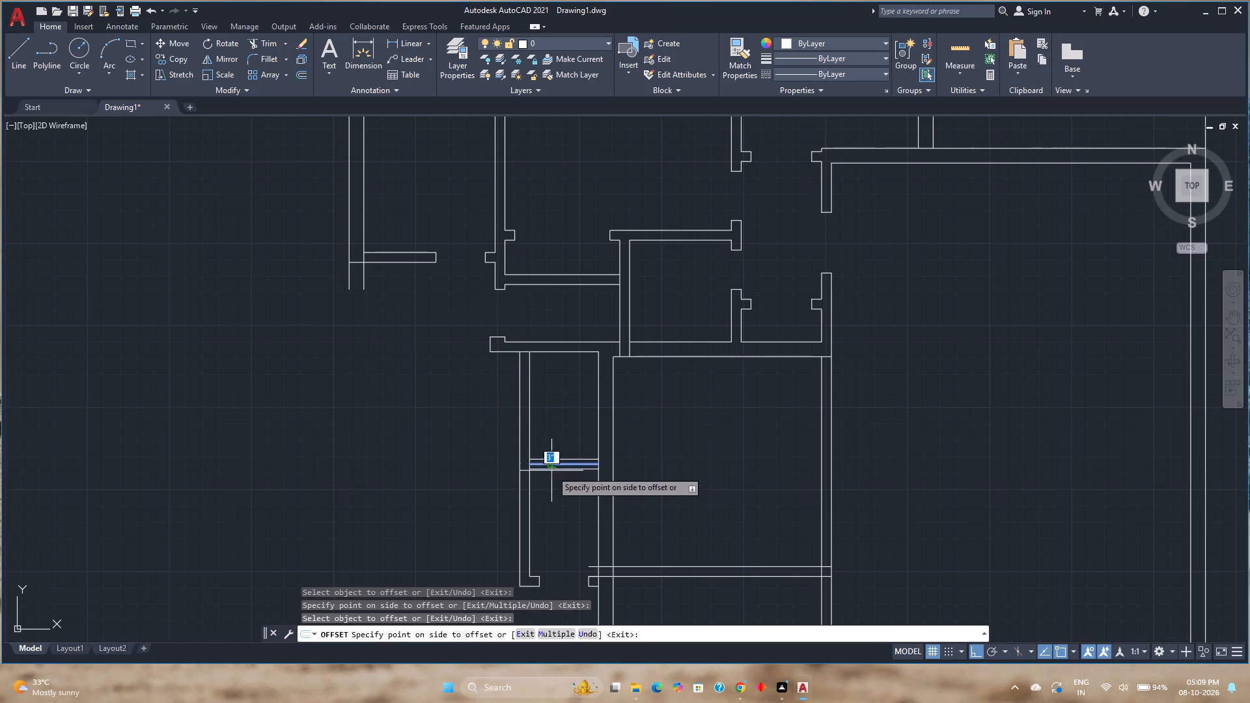
{"action": "left_click", "coordinate": [554, 488]}
{"action": "key", "text": "Escape"}
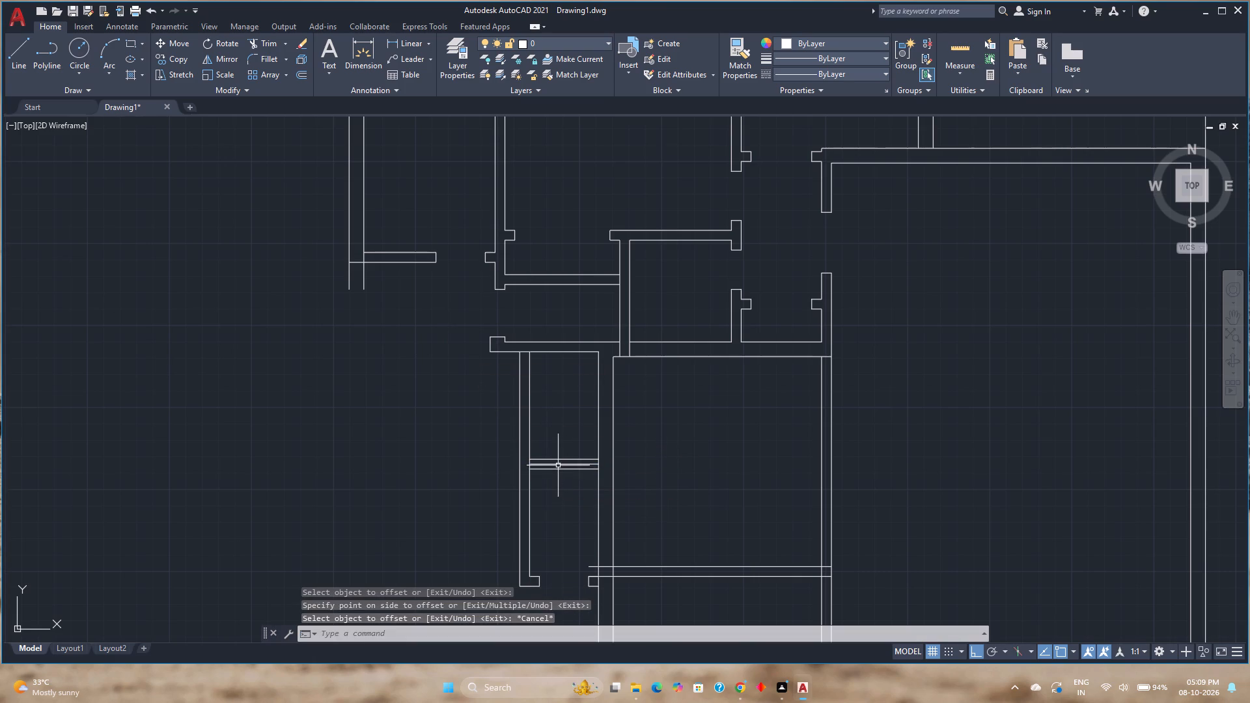
Delete the centre line between the two cross wall faces.
{"action": "left_click", "coordinate": [558, 465]}
{"action": "key", "text": "Delete"}
Extend both cross wall faces to the side wall's outer face, and the lower face across the main wall to its far line.
{"action": "type", "text": "ex"}
{"action": "key", "text": "Return"}
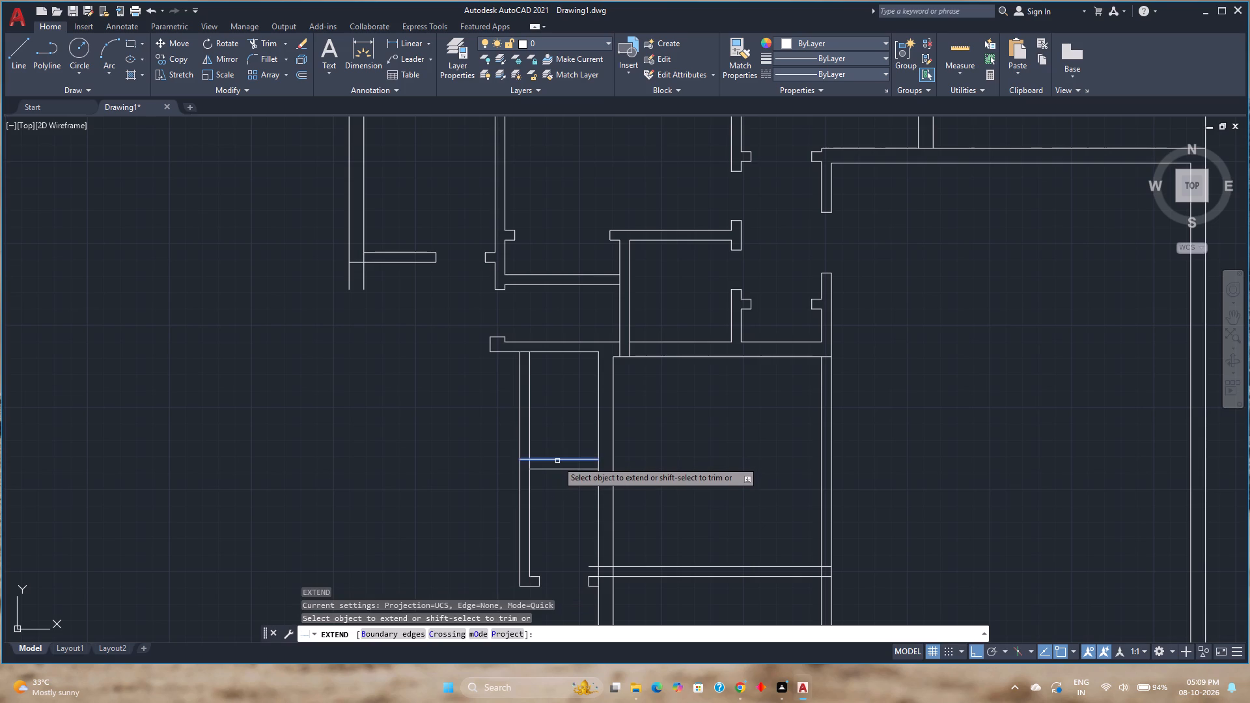
{"action": "left_click", "coordinate": [557, 461]}
{"action": "left_click", "coordinate": [556, 469]}
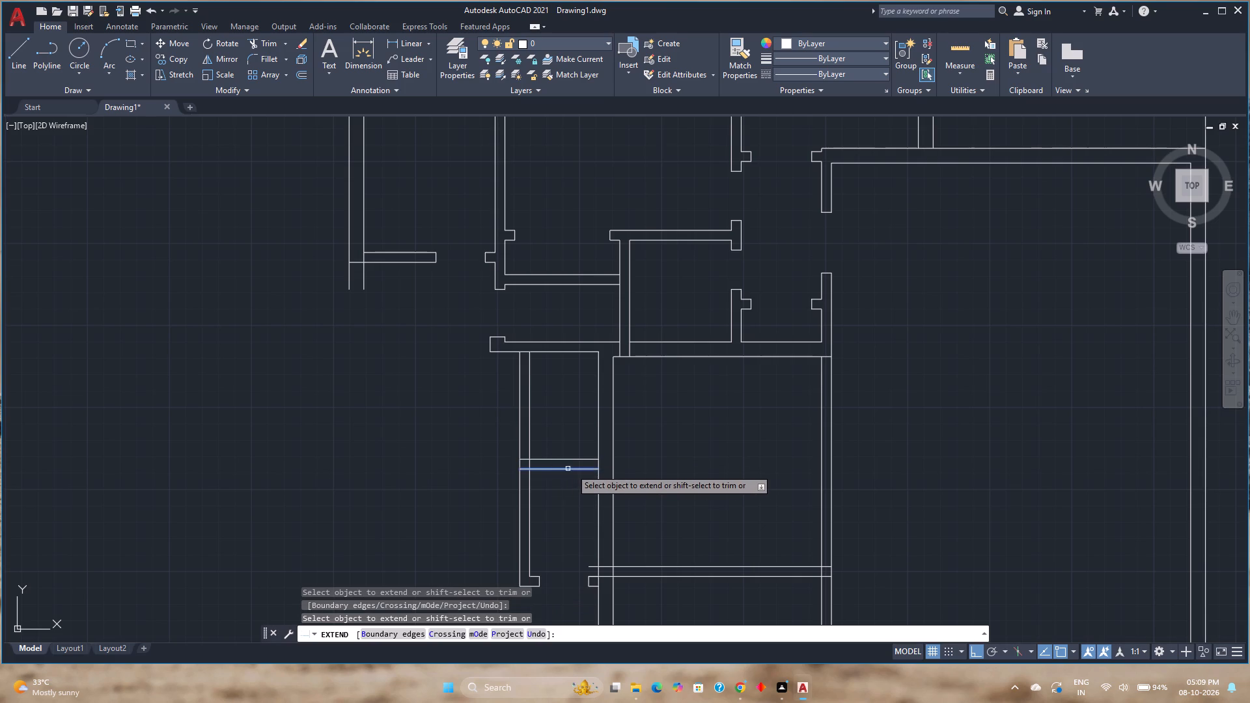
{"action": "left_click", "coordinate": [578, 468]}
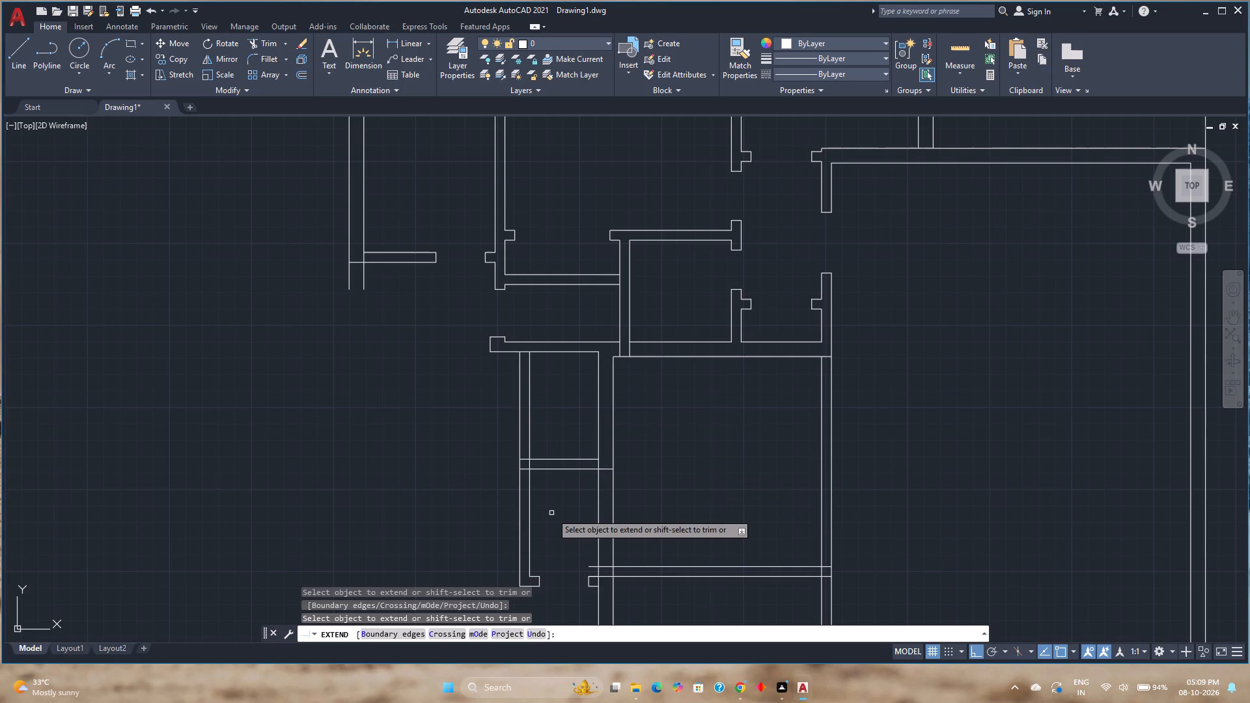
{"action": "key", "text": "t"}
{"action": "key", "text": "Escape"}
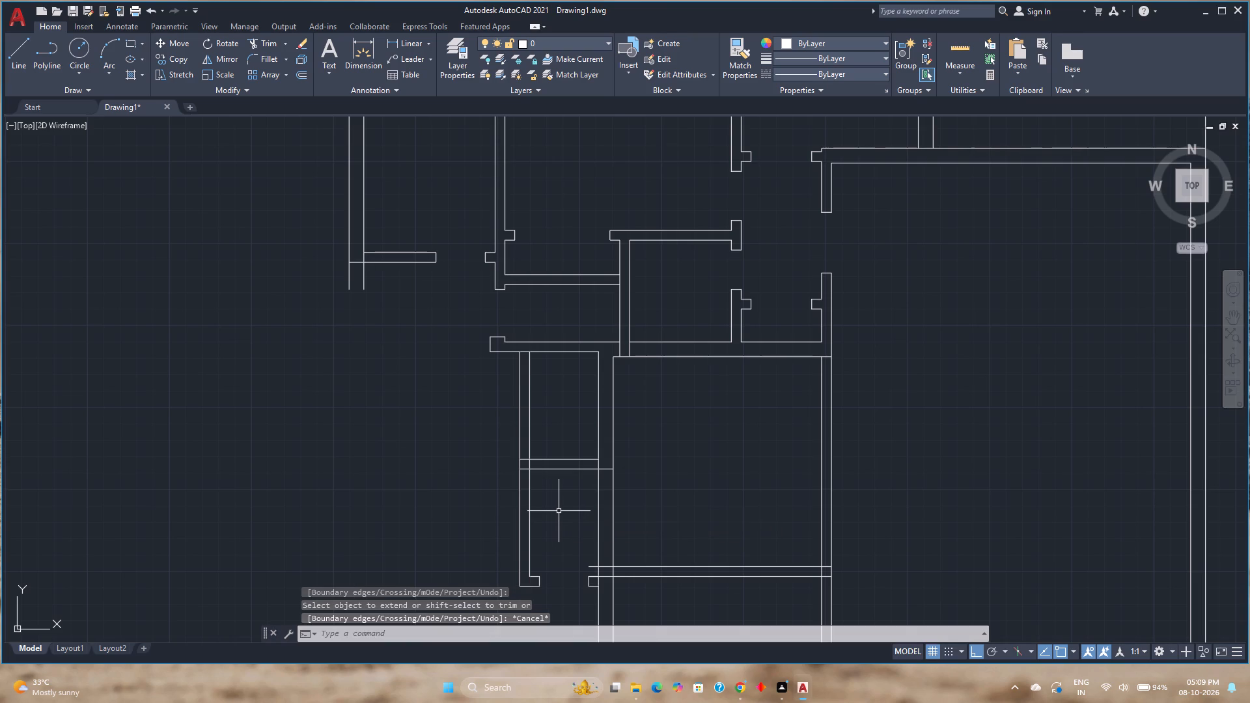
Trim away both lines of the side wall above the new cross wall.
{"action": "type", "text": "tr"}
{"action": "key", "text": "Return"}
{"action": "left_click", "coordinate": [551, 411]}
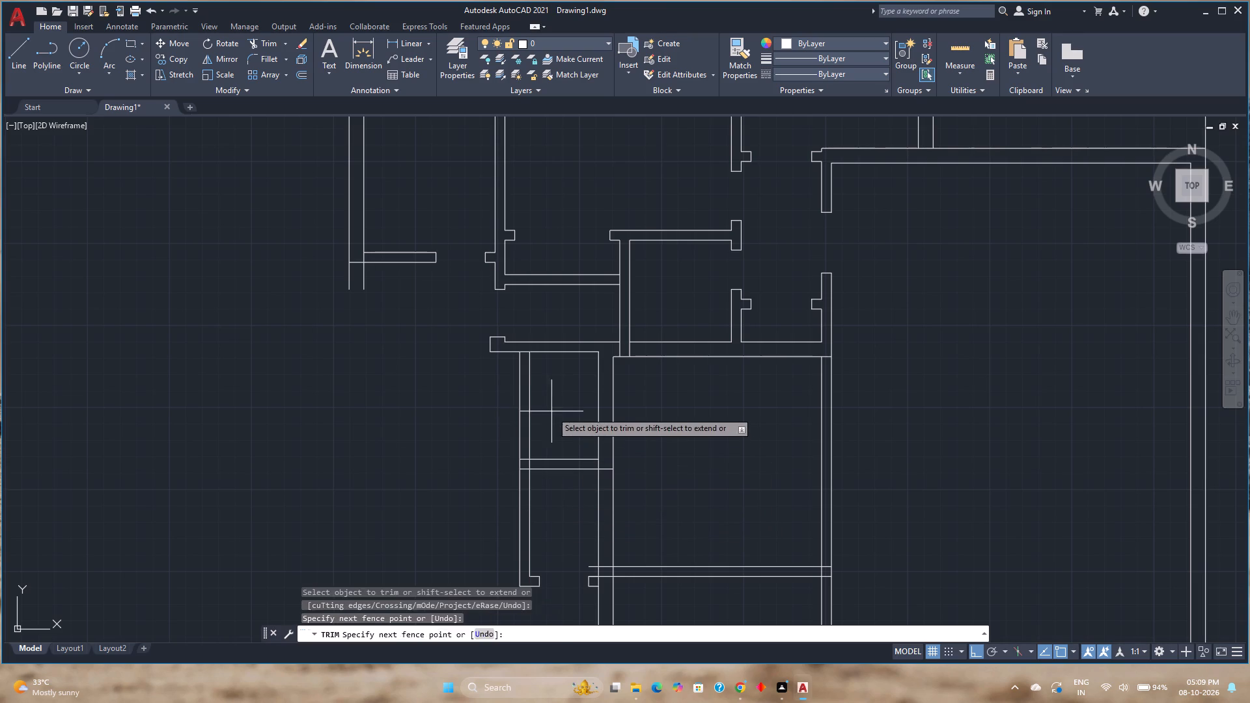
{"action": "left_click", "coordinate": [490, 415]}
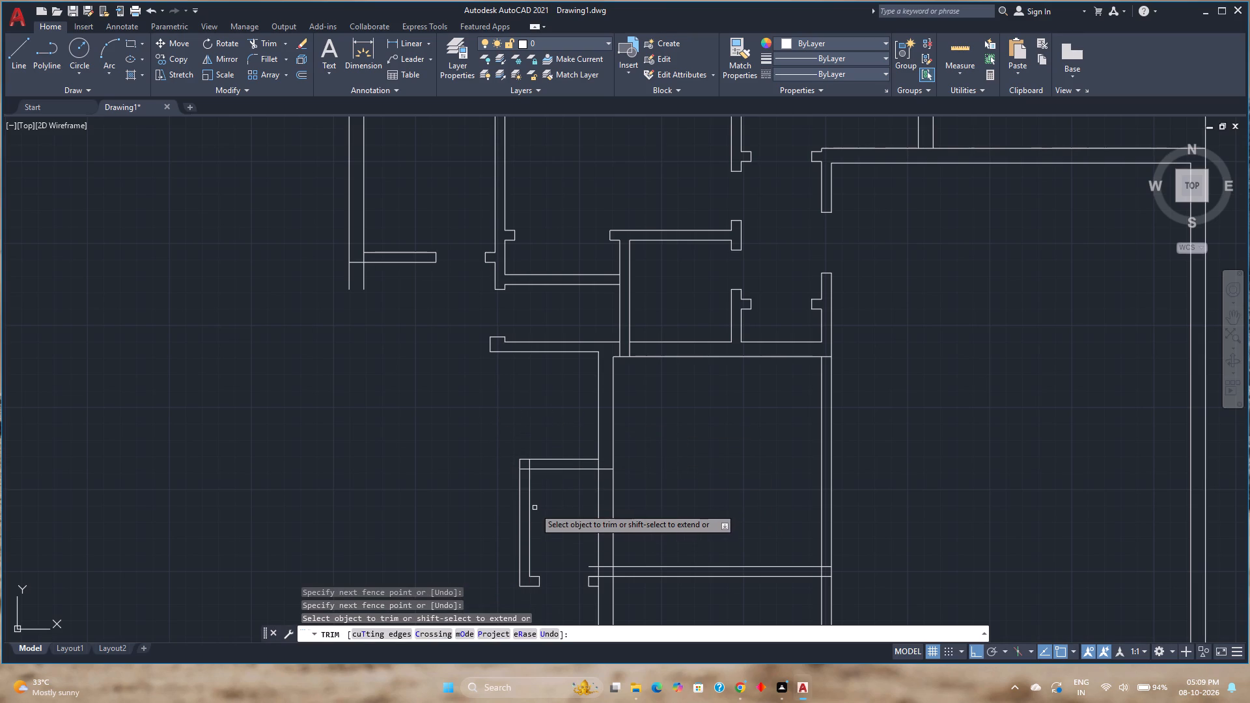
Trim the upper partition line on both sides of the main wall, leaving a short segment across the wall thickness.
{"action": "scroll", "coordinate": [602, 566], "scroll_direction": "up", "scroll_amount": 2}
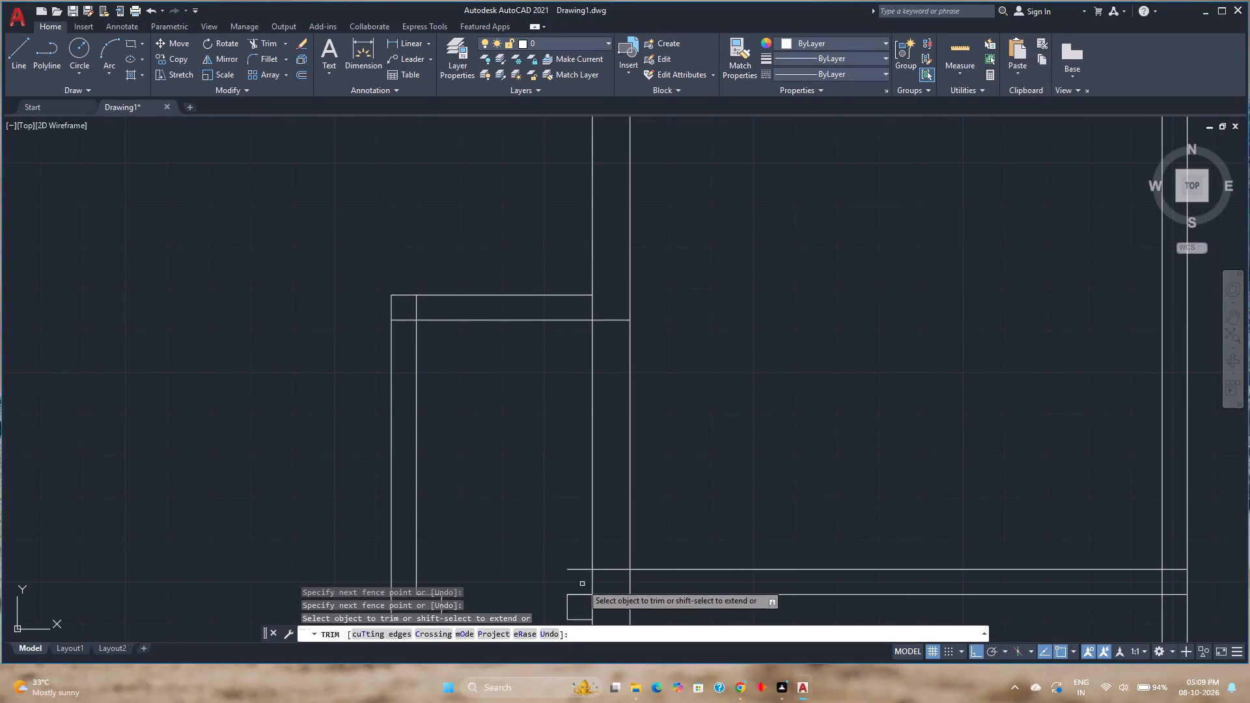
{"action": "left_click", "coordinate": [582, 584]}
{"action": "left_click", "coordinate": [578, 562]}
{"action": "left_click", "coordinate": [668, 575]}
{"action": "left_click", "coordinate": [659, 553]}
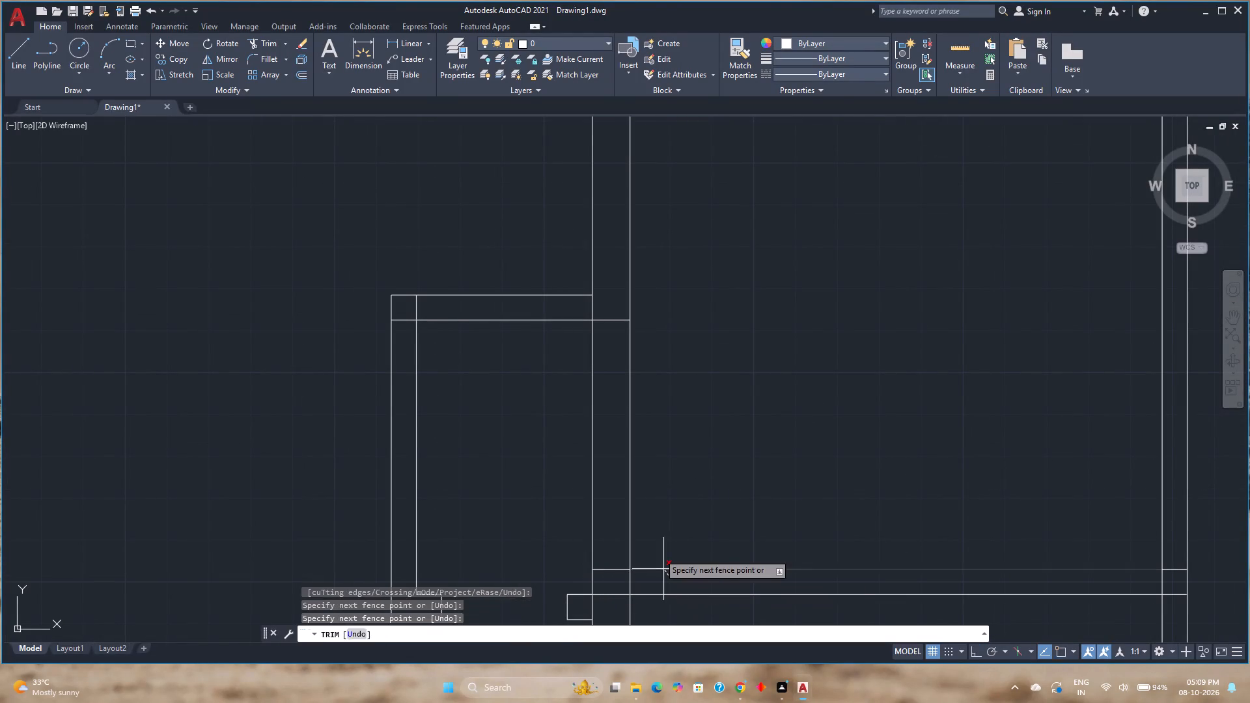
{"action": "left_click", "coordinate": [658, 512]}
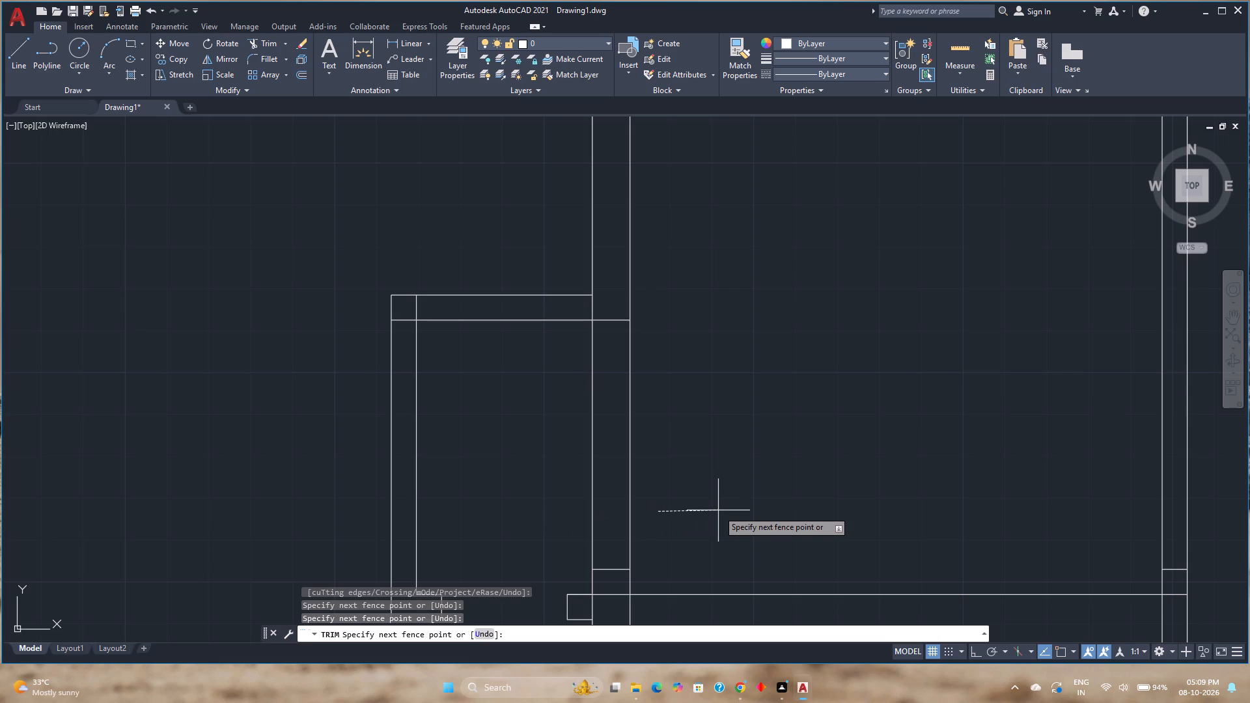
{"action": "key", "text": "Escape"}
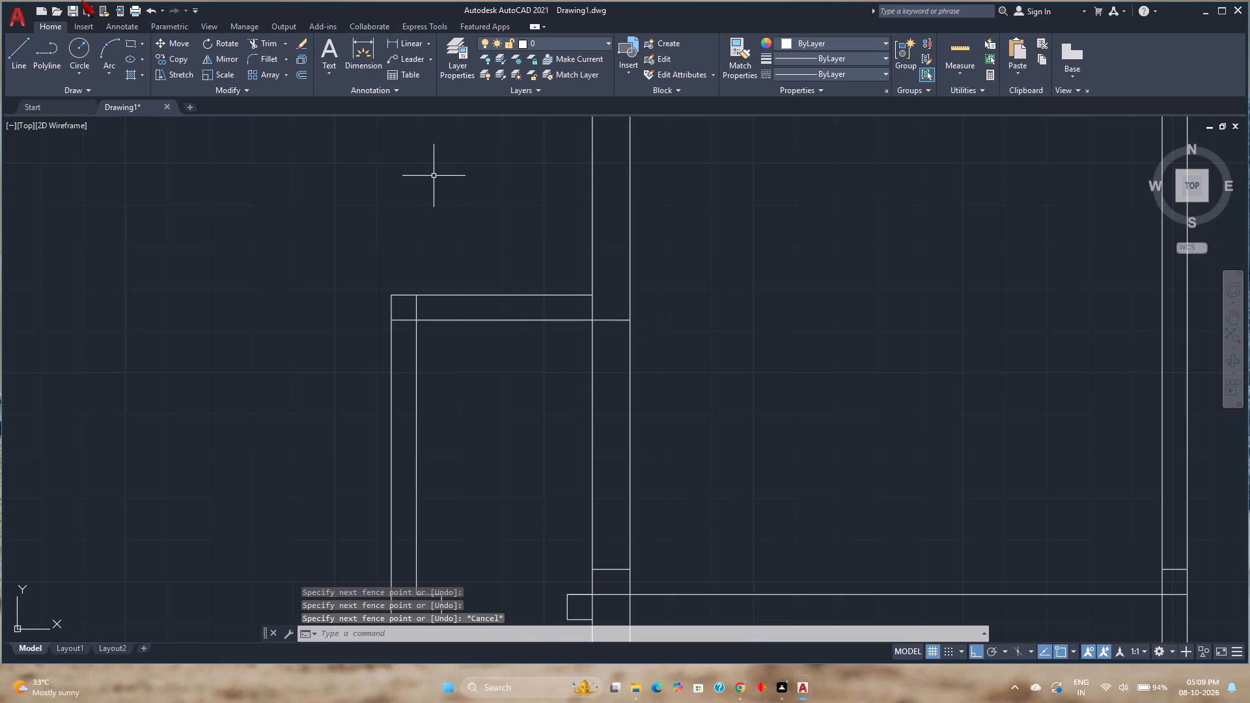
Offset the short segment across the main wall 2'6" upward to mark the far side of an opening.
{"action": "left_click", "coordinate": [26, 50]}
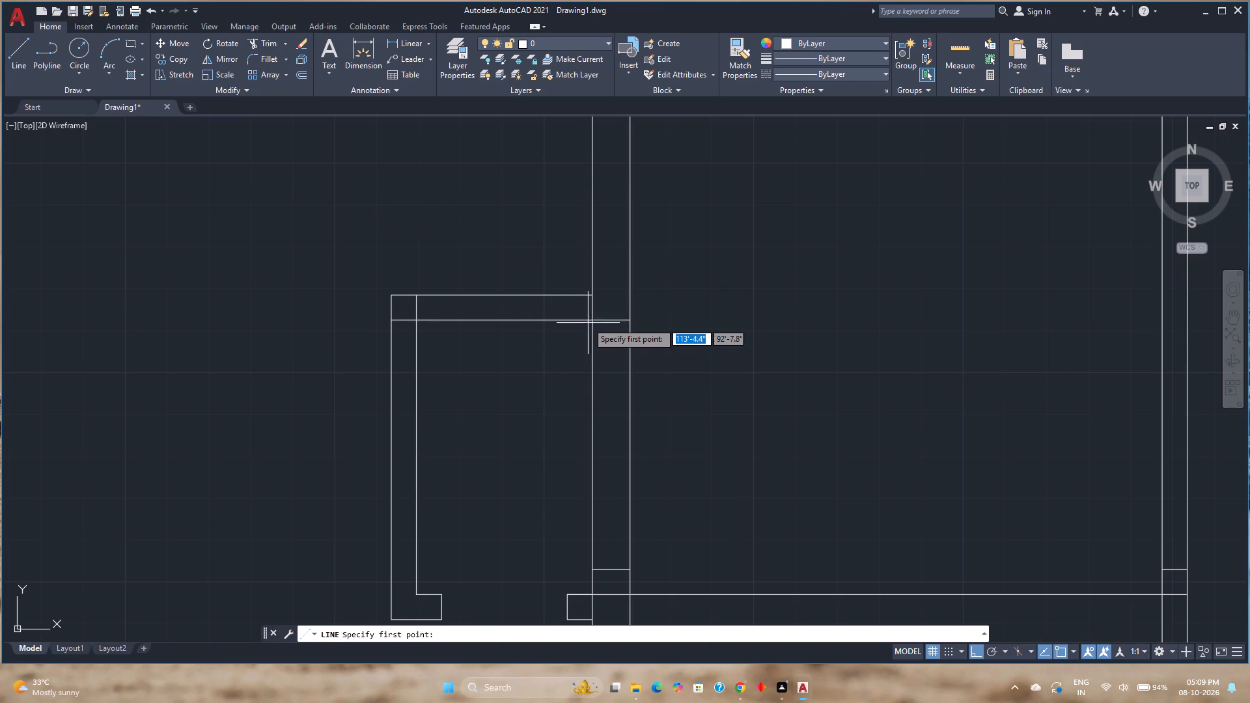
{"action": "key", "text": "Escape"}
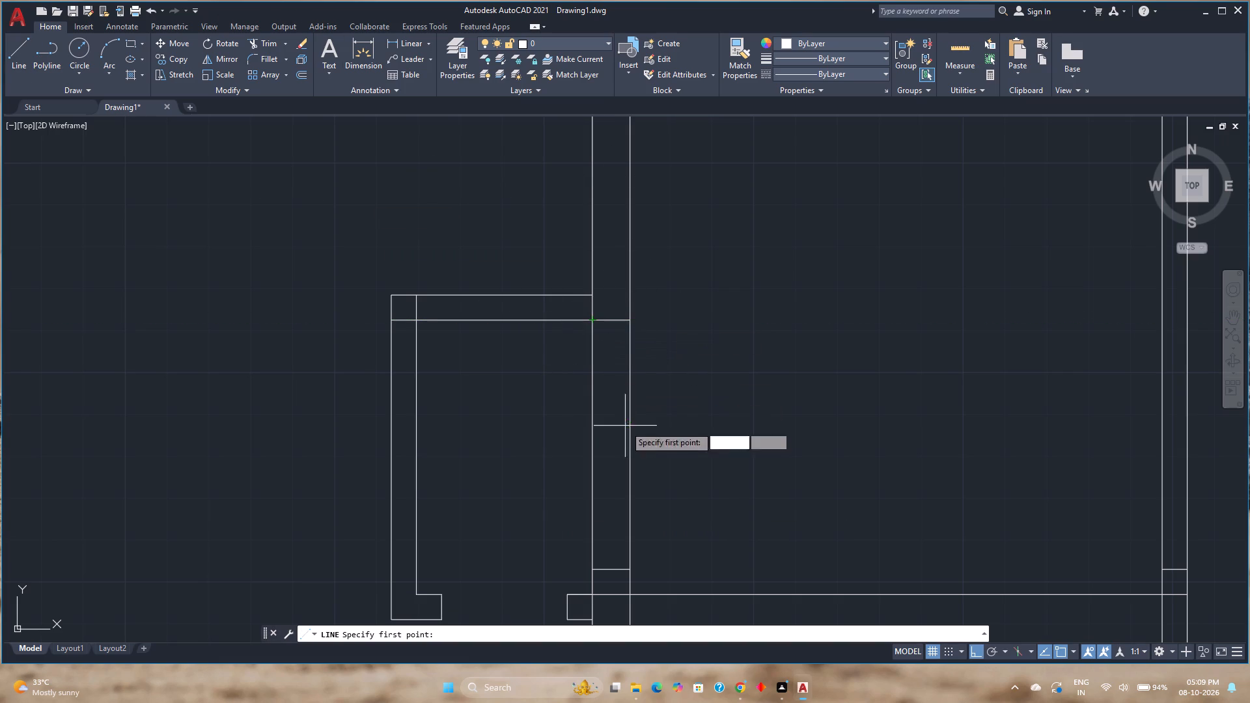
{"action": "left_click", "coordinate": [298, 80]}
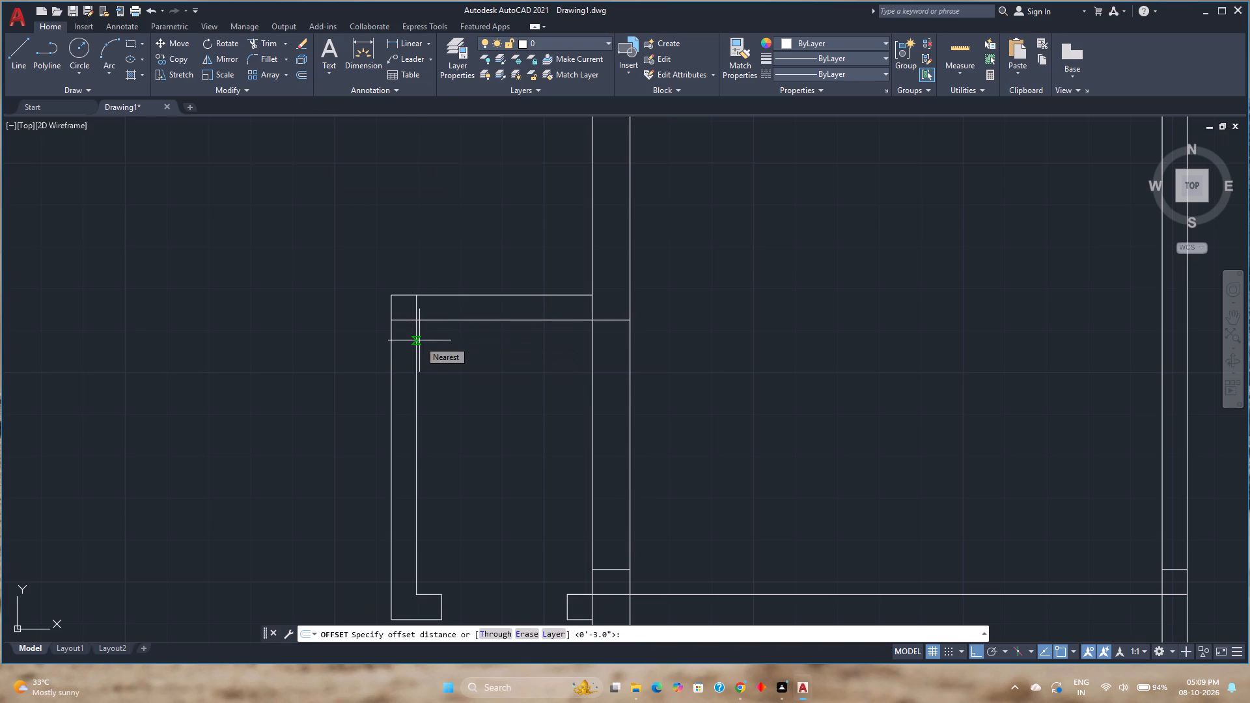
{"action": "type", "text": "2'6\""}
{"action": "key", "text": "Return"}
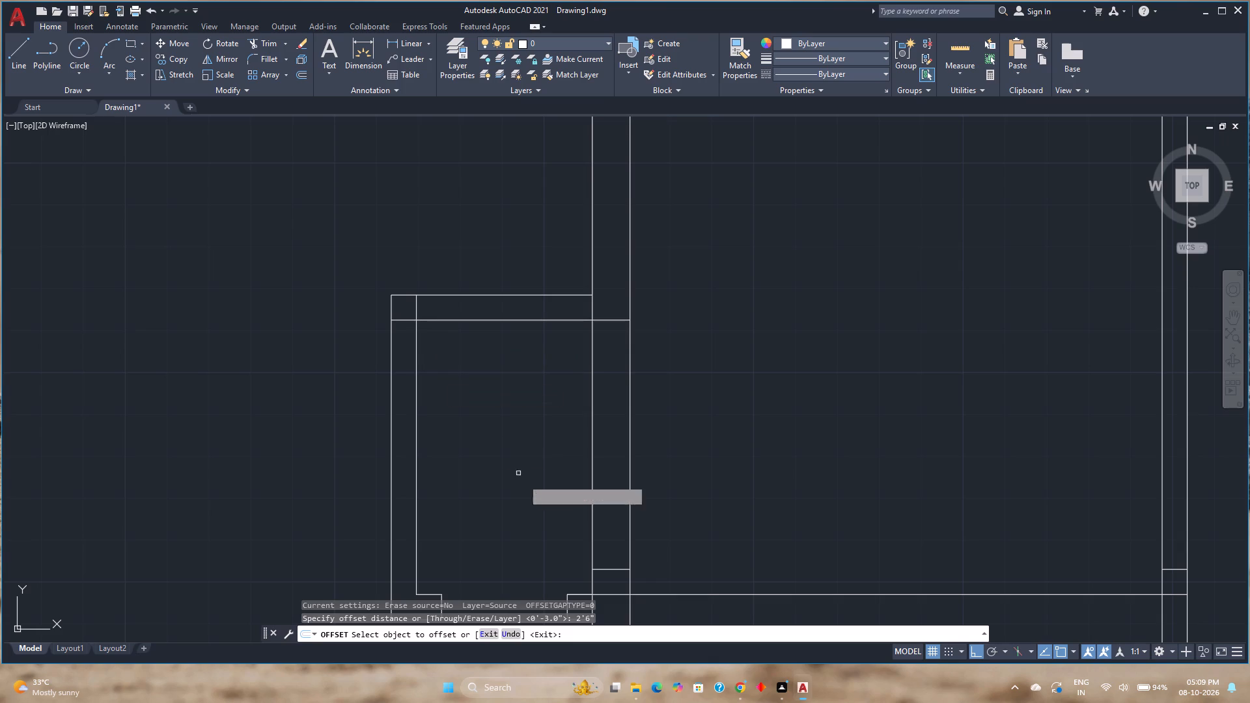
{"action": "left_click", "coordinate": [611, 568]}
{"action": "left_click", "coordinate": [617, 503]}
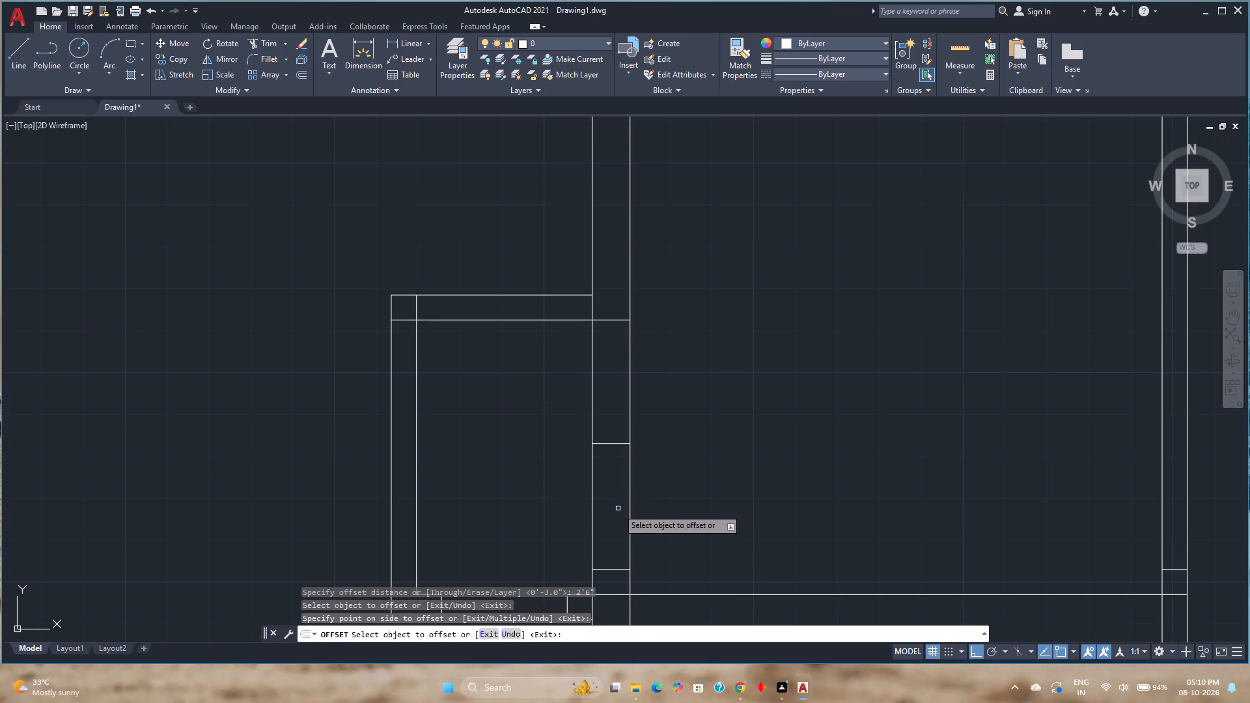
Offset the opening's upper edge line another 6" upward within the main wall.
{"action": "left_click", "coordinate": [618, 443]}
{"action": "key", "text": "6"}
{"action": "key", "text": "Return"}
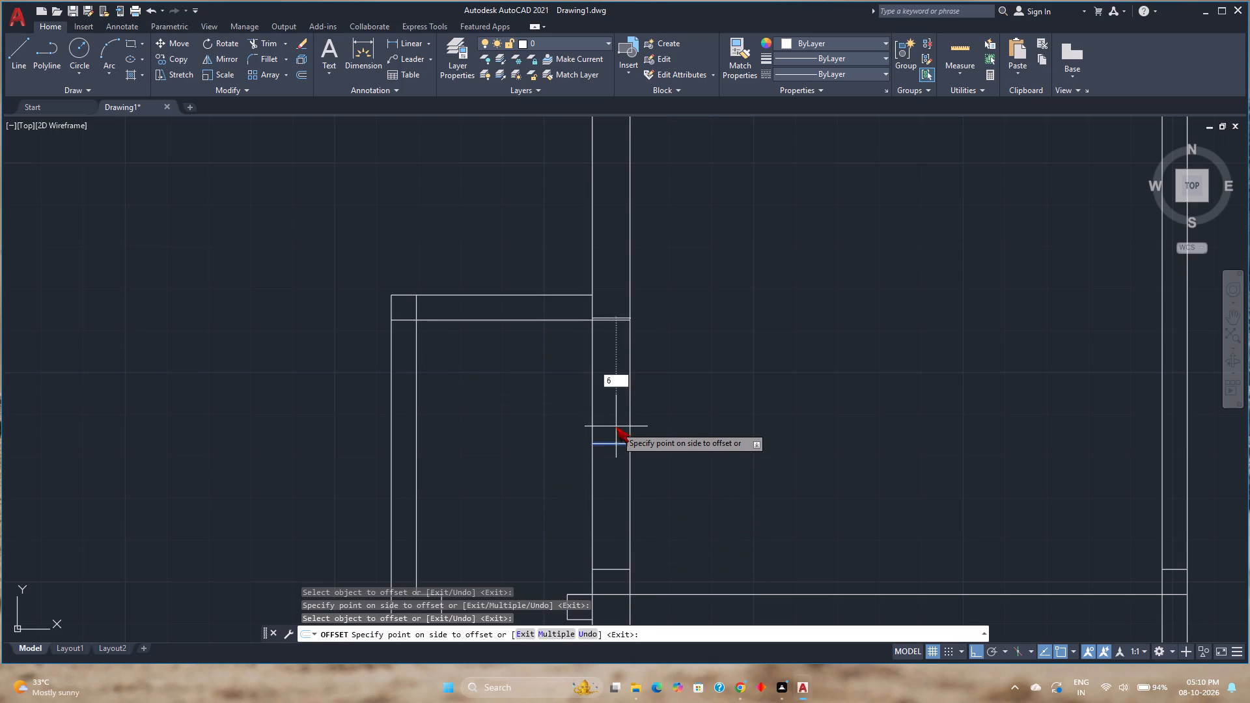
{"action": "key", "text": "Escape"}
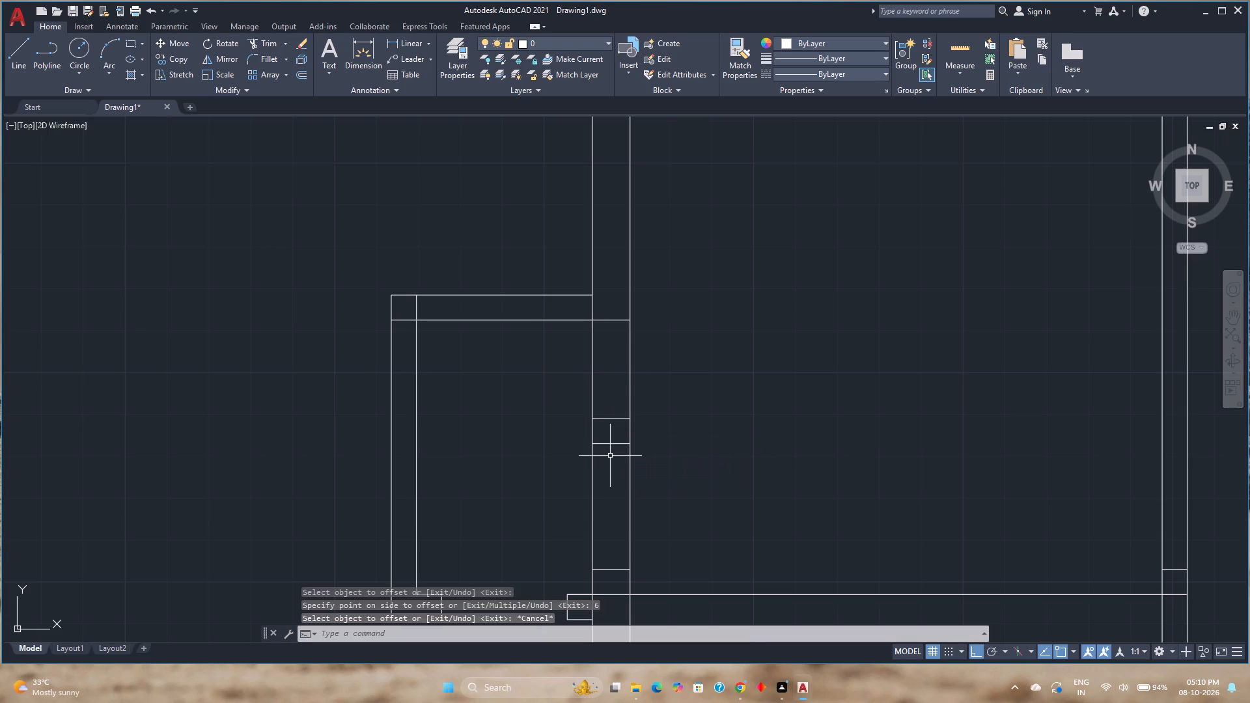
Trim both main wall lines between the two edge lines to cut the 2'6" opening.
{"action": "key", "text": "t"}
{"action": "key", "text": "r"}
{"action": "key", "text": "Return"}
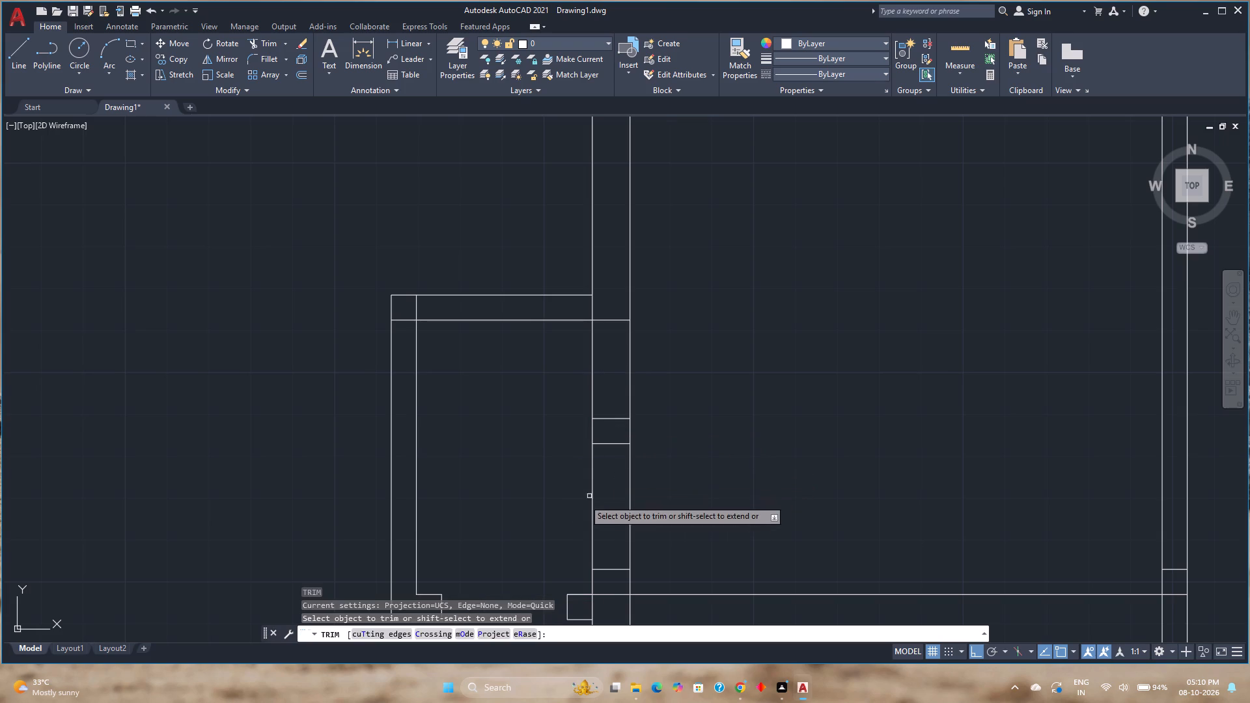
{"action": "left_click", "coordinate": [559, 513]}
{"action": "left_click", "coordinate": [653, 510]}
Trim the partition line segment that crosses inside the main wall below the opening.
{"action": "middle_click_drag", "start_coordinate": [649, 512], "coordinate": [641, 421]}
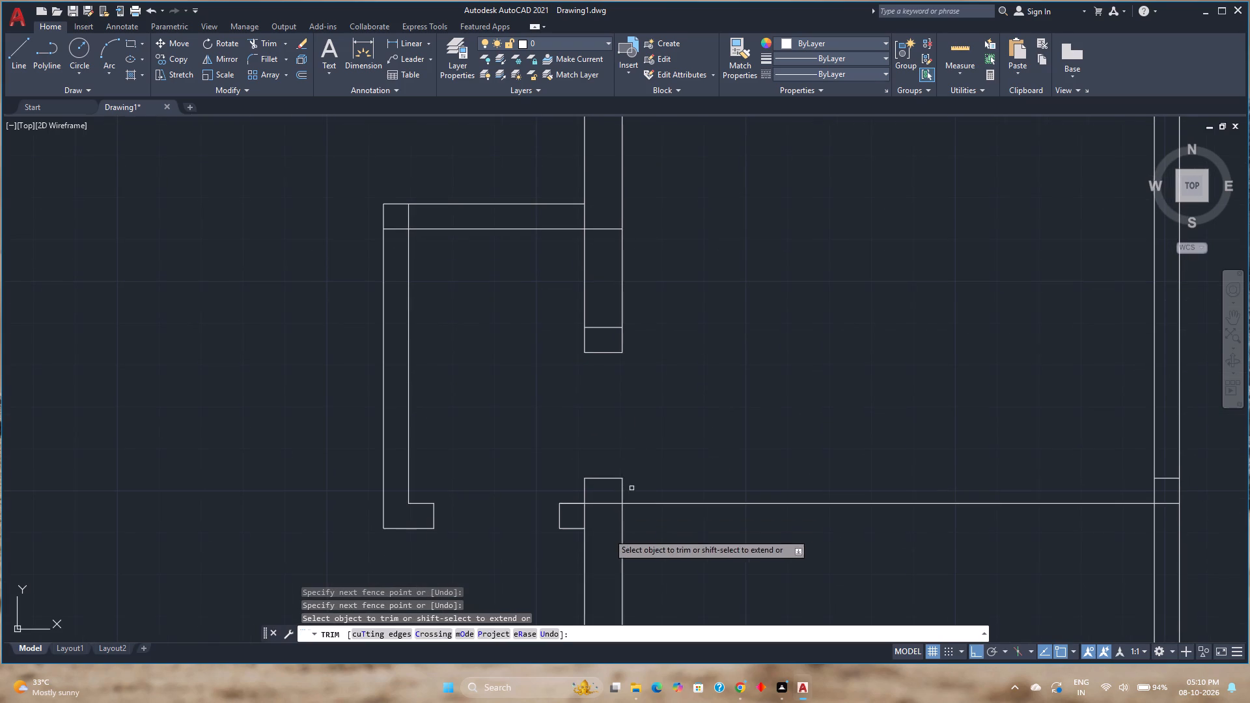
{"action": "left_click", "coordinate": [598, 499]}
{"action": "left_click", "coordinate": [600, 520]}
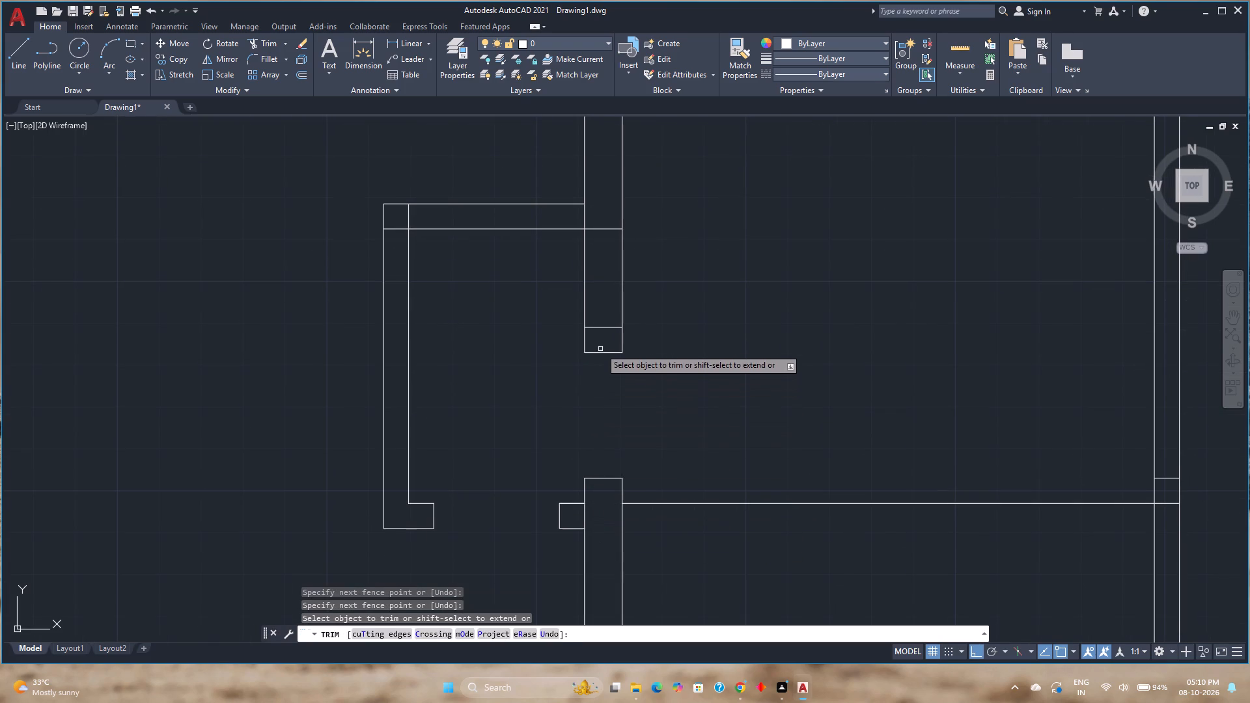
{"action": "scroll", "coordinate": [610, 342], "scroll_direction": "up", "scroll_amount": 2}
{"action": "middle_click_drag", "start_coordinate": [610, 342], "coordinate": [623, 403]}
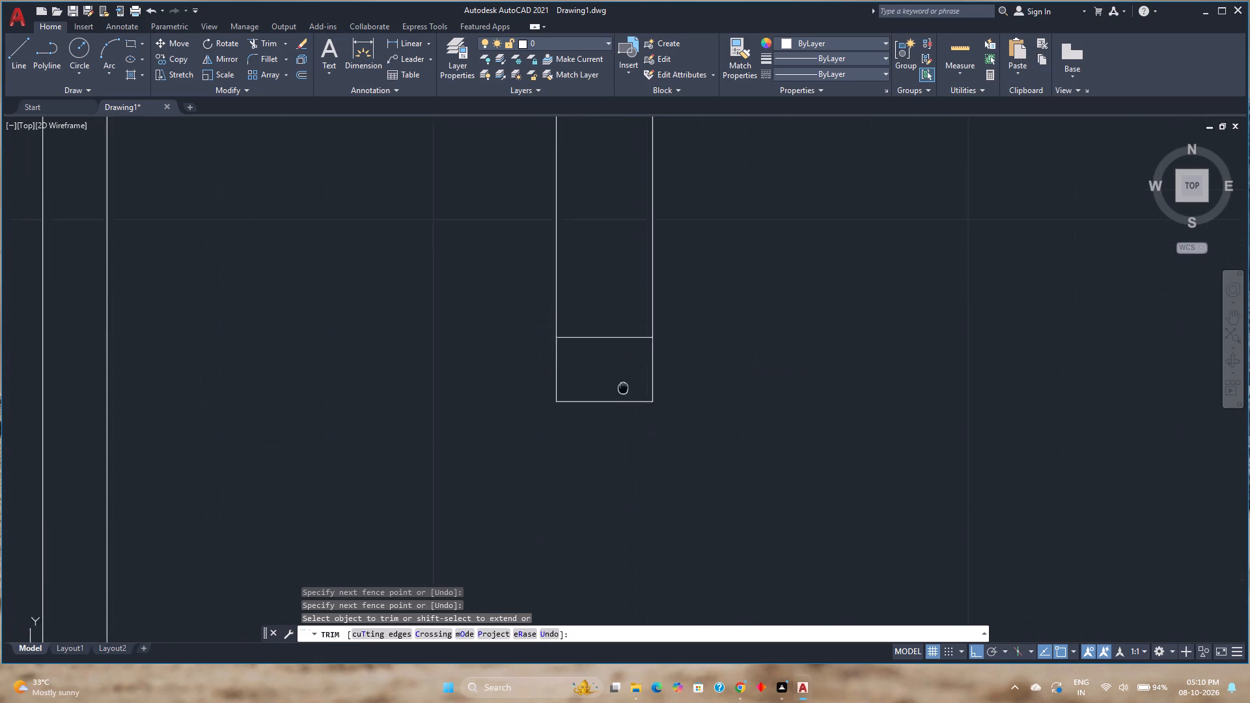
{"action": "middle_click_drag", "start_coordinate": [623, 403], "coordinate": [622, 416]}
{"action": "key", "text": "Escape"}
Offset the upper of the two short lines above the main wall opening 6" upward within the wall.
{"action": "middle_click_drag", "start_coordinate": [577, 357], "coordinate": [599, 430]}
{"action": "scroll", "coordinate": [598, 429], "scroll_direction": "down", "scroll_amount": 1}
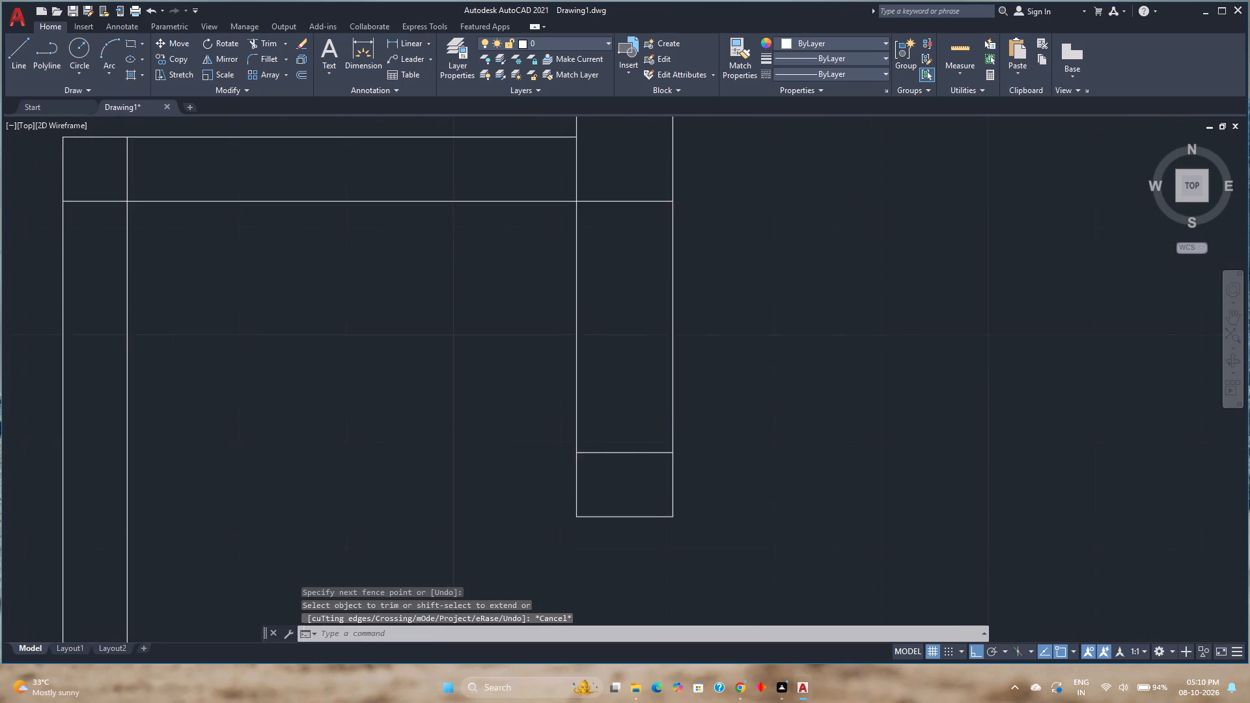
{"action": "scroll", "coordinate": [597, 428], "scroll_direction": "down", "scroll_amount": 1}
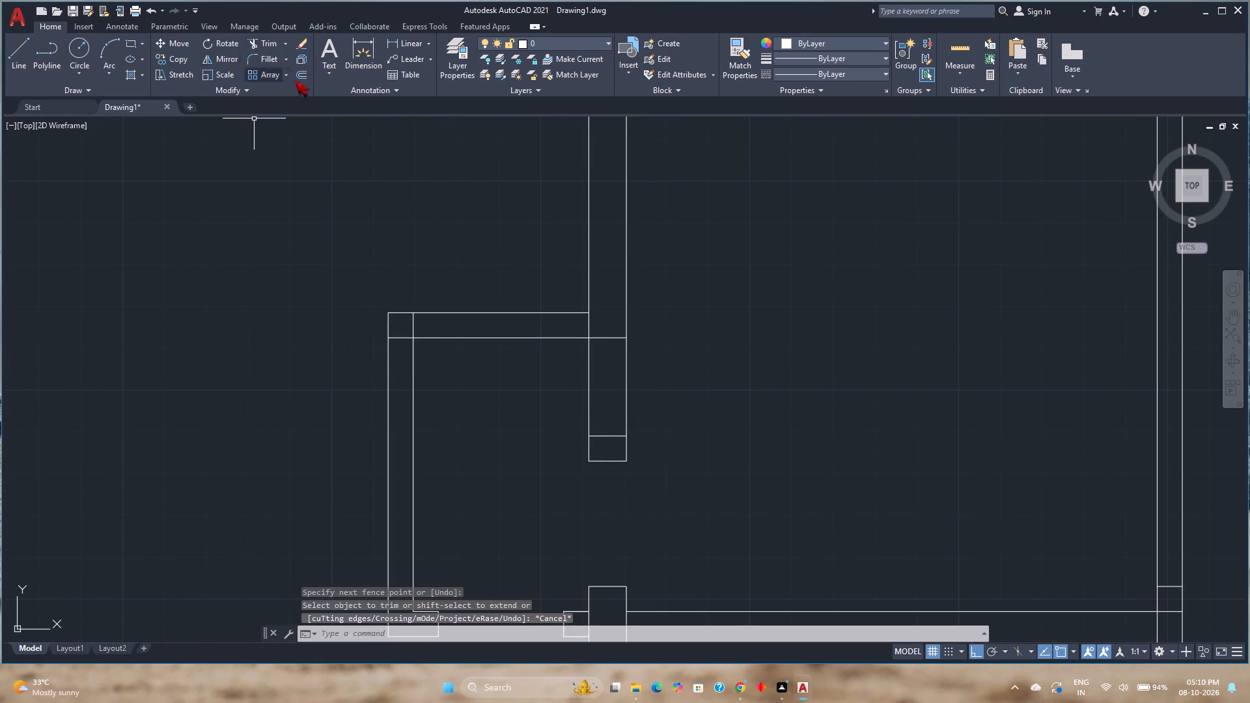
{"action": "left_click", "coordinate": [297, 74]}
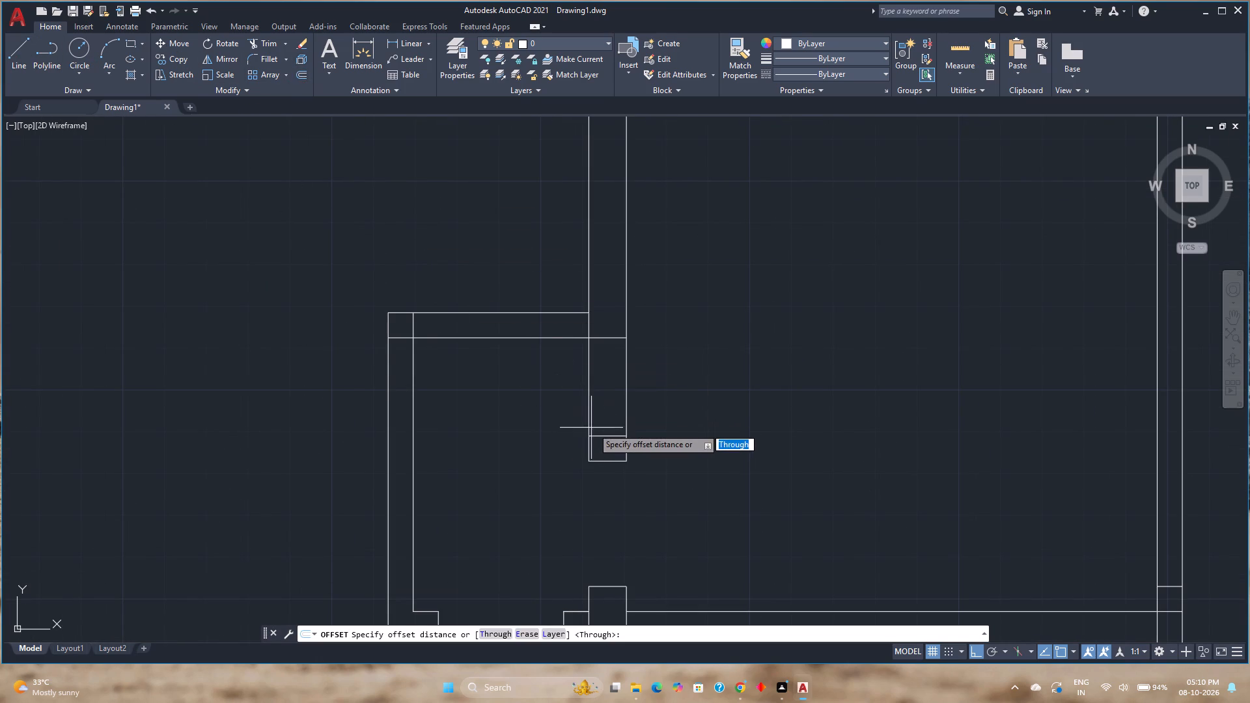
{"action": "key", "text": "6"}
{"action": "key", "text": "Return"}
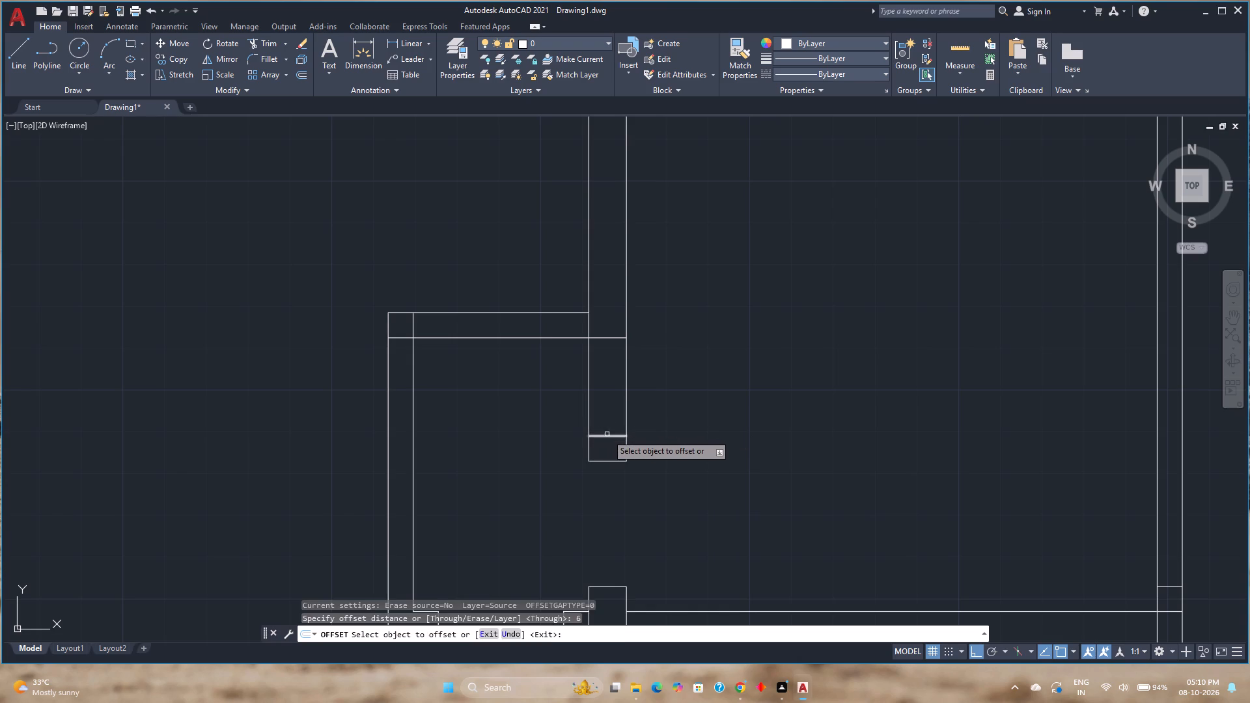
{"action": "left_click", "coordinate": [607, 435]}
{"action": "left_click", "coordinate": [605, 406]}
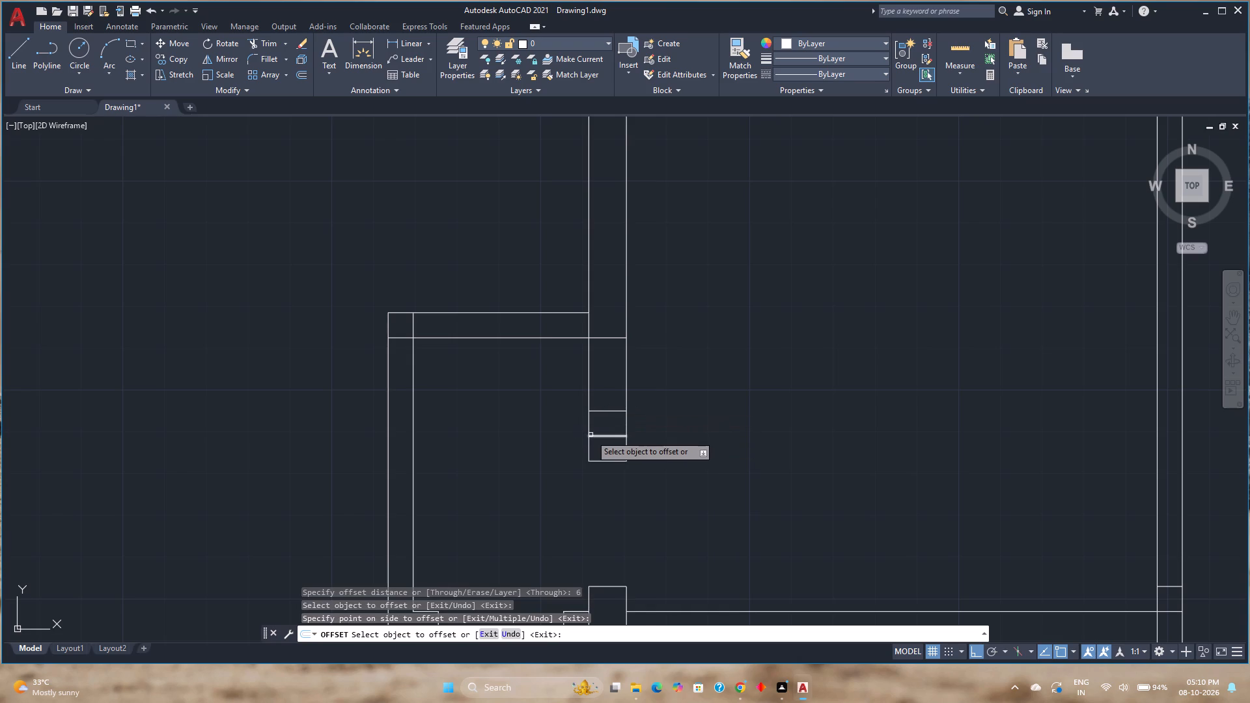
{"action": "key", "text": "Escape"}
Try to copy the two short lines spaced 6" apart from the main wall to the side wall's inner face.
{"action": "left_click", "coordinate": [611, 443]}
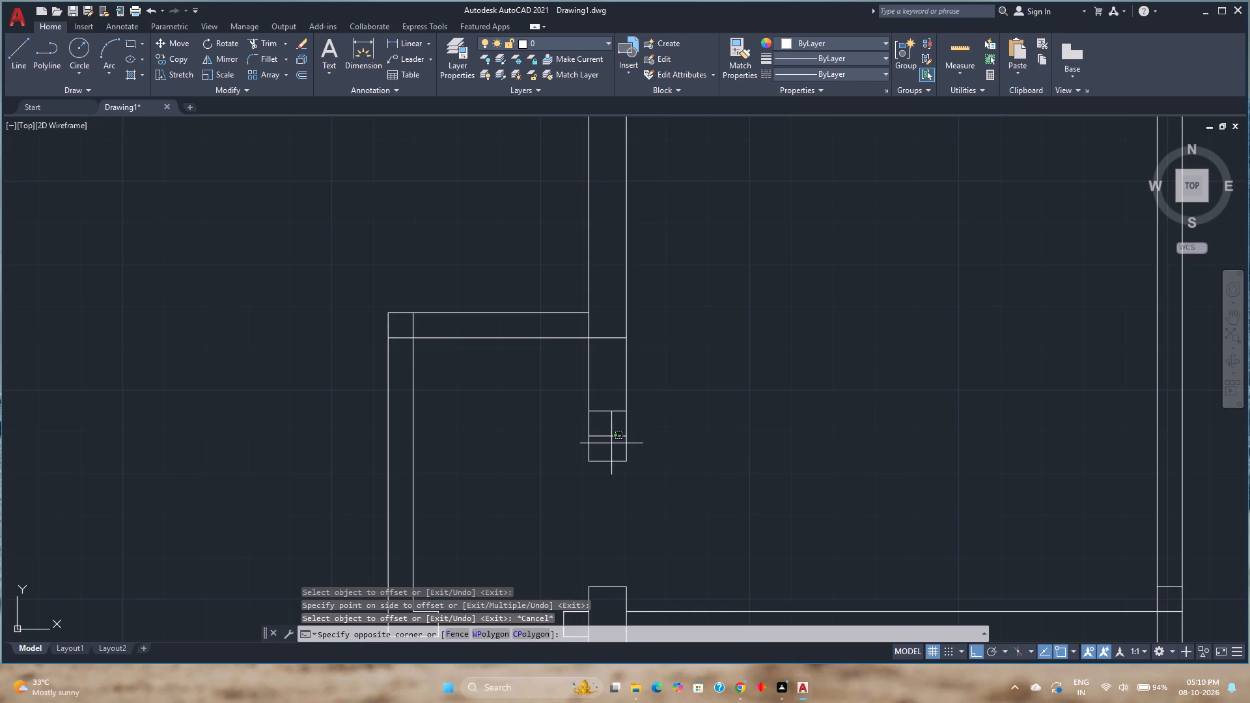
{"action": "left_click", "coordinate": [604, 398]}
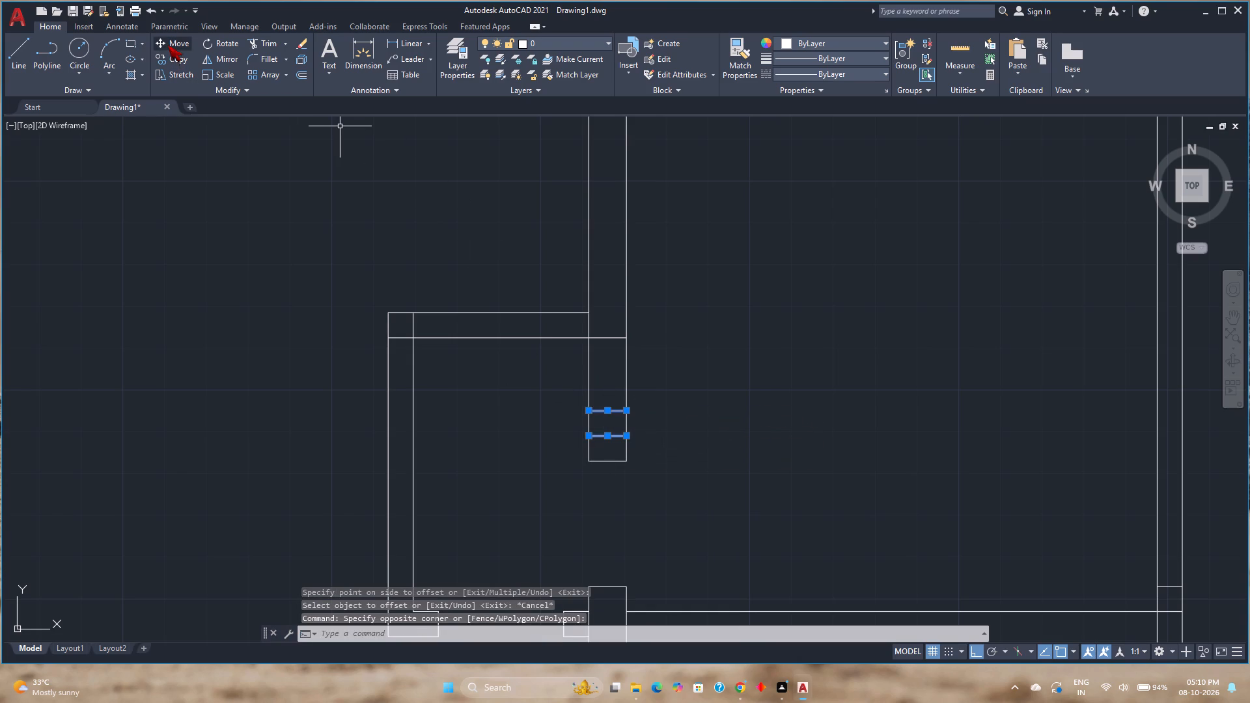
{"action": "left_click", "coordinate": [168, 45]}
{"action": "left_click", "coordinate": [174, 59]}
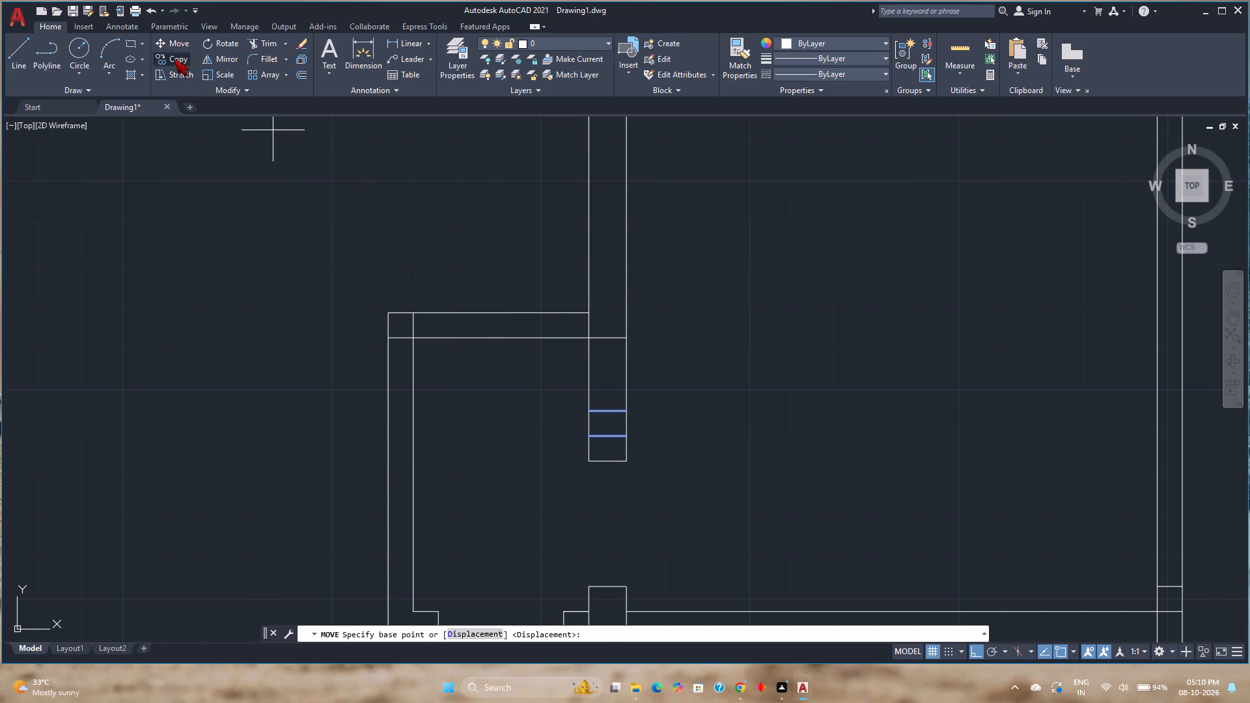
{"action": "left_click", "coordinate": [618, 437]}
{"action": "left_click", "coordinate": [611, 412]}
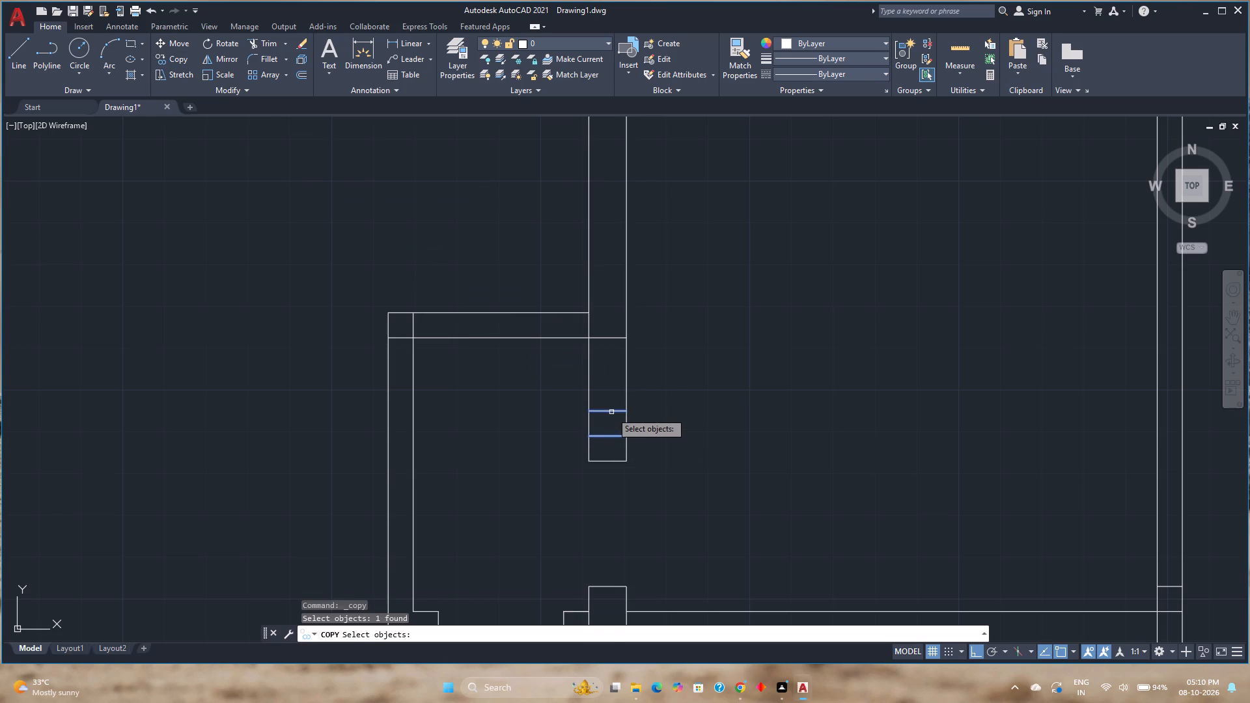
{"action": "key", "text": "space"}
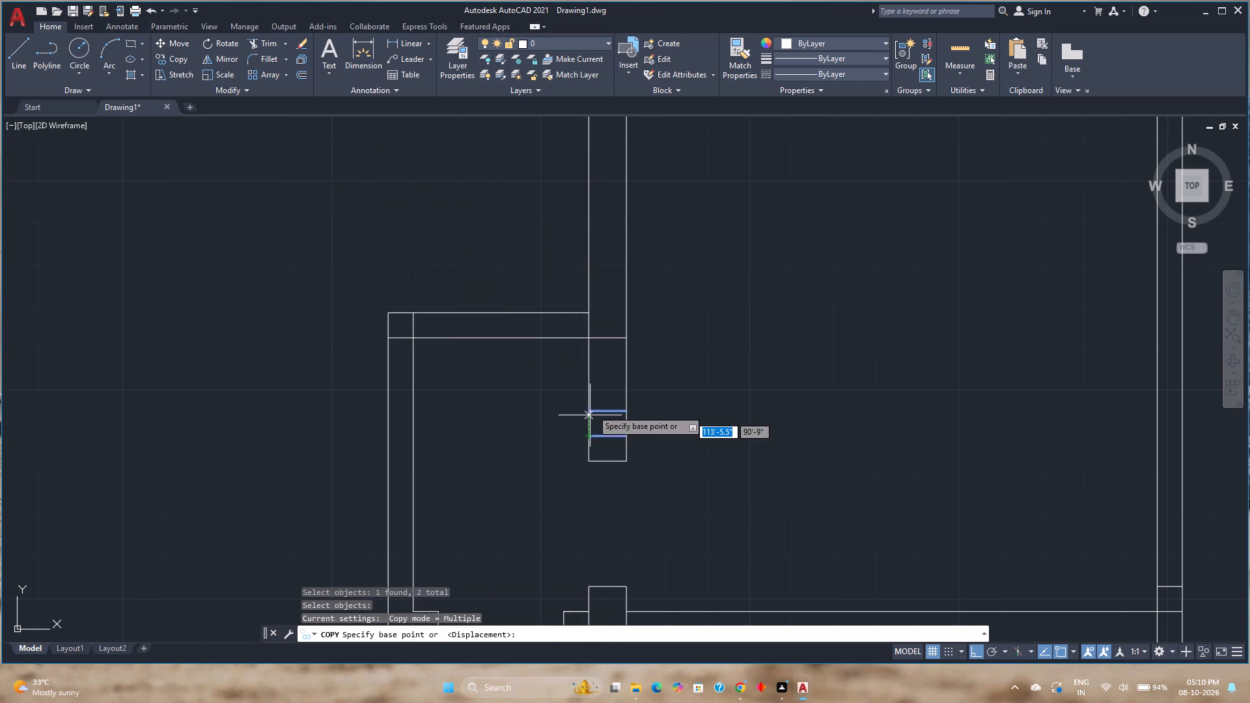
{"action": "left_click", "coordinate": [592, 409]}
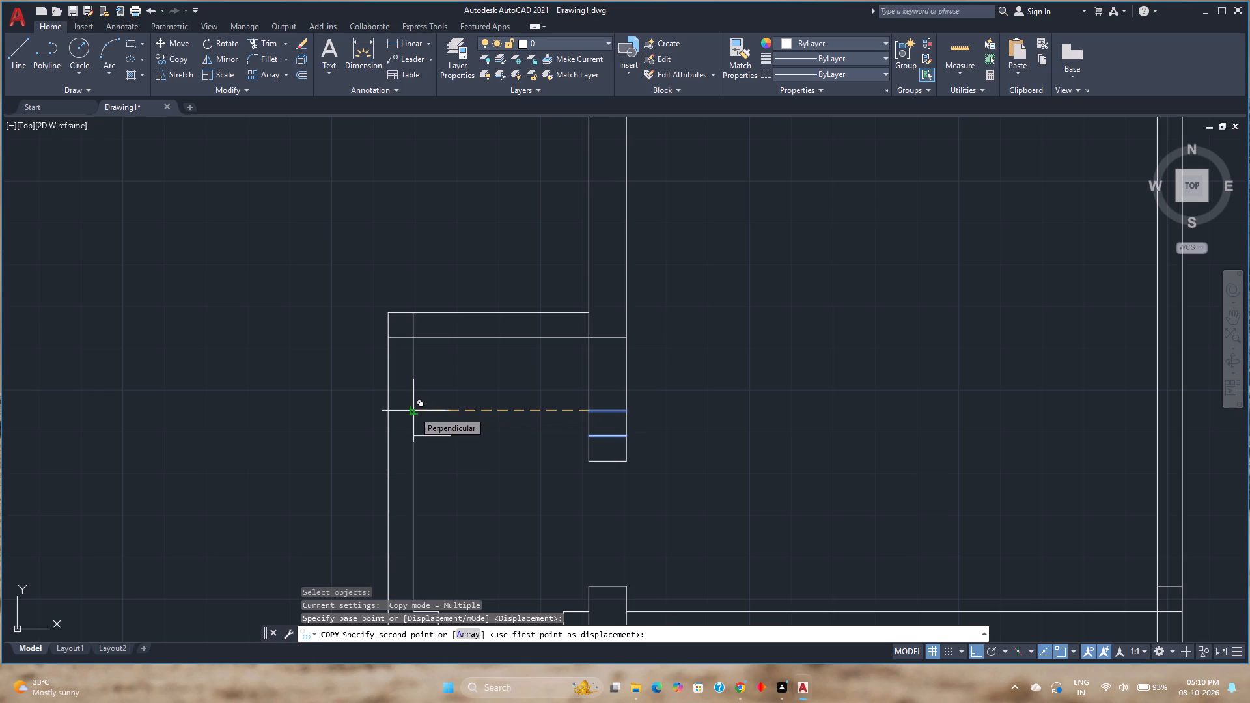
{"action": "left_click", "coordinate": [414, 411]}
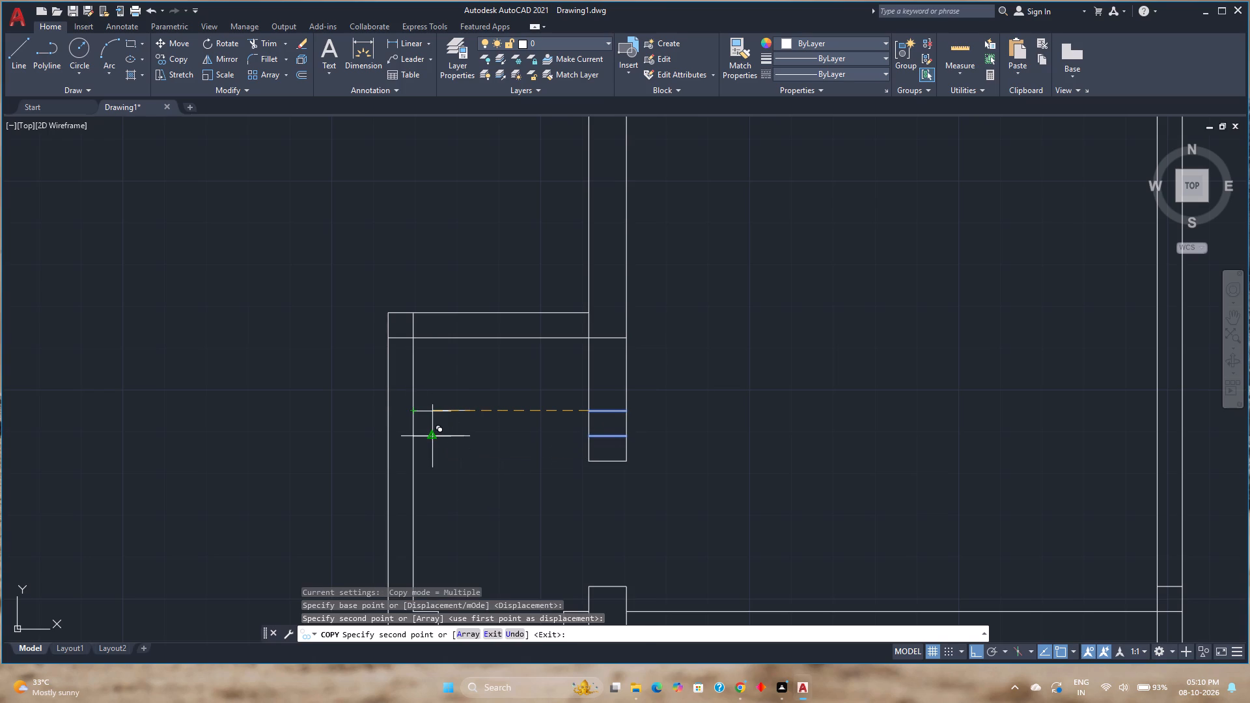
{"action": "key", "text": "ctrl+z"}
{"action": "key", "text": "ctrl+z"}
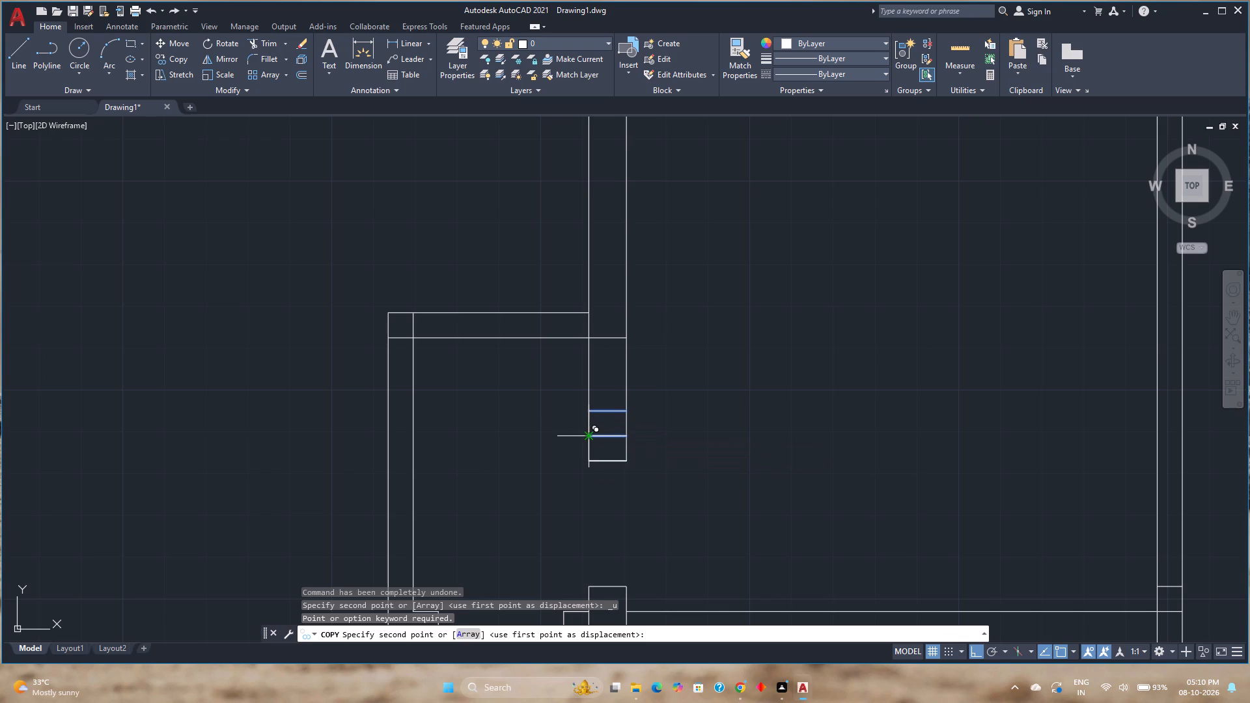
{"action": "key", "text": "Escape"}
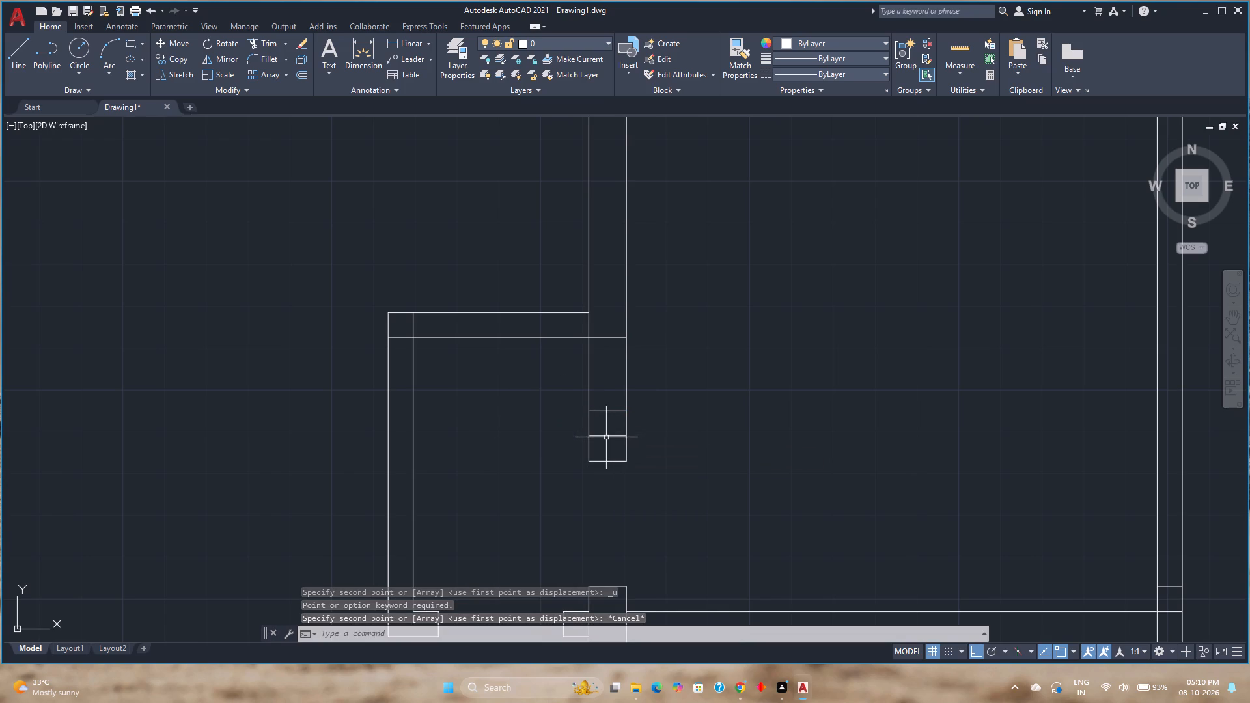
Extend both short lines from the main wall across the side space to the side wall's inner face.
{"action": "type", "text": "ex"}
{"action": "key", "text": "Return"}
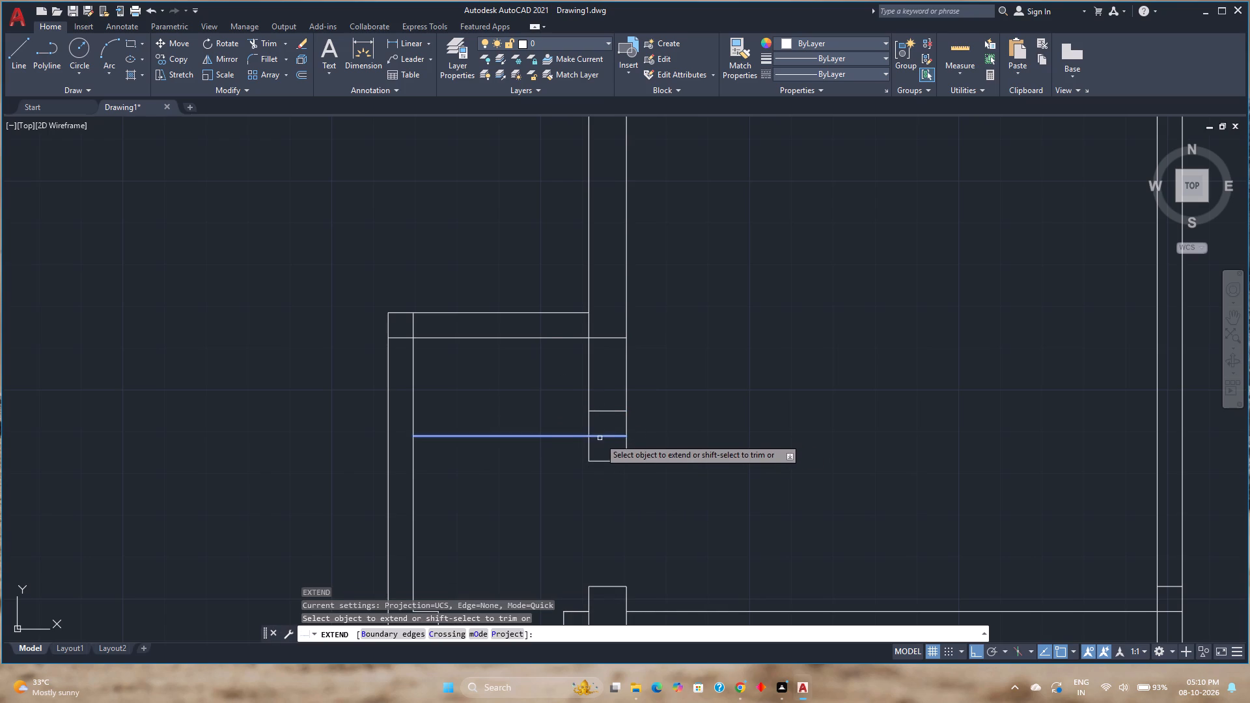
{"action": "left_click", "coordinate": [600, 438]}
{"action": "left_click", "coordinate": [597, 432]}
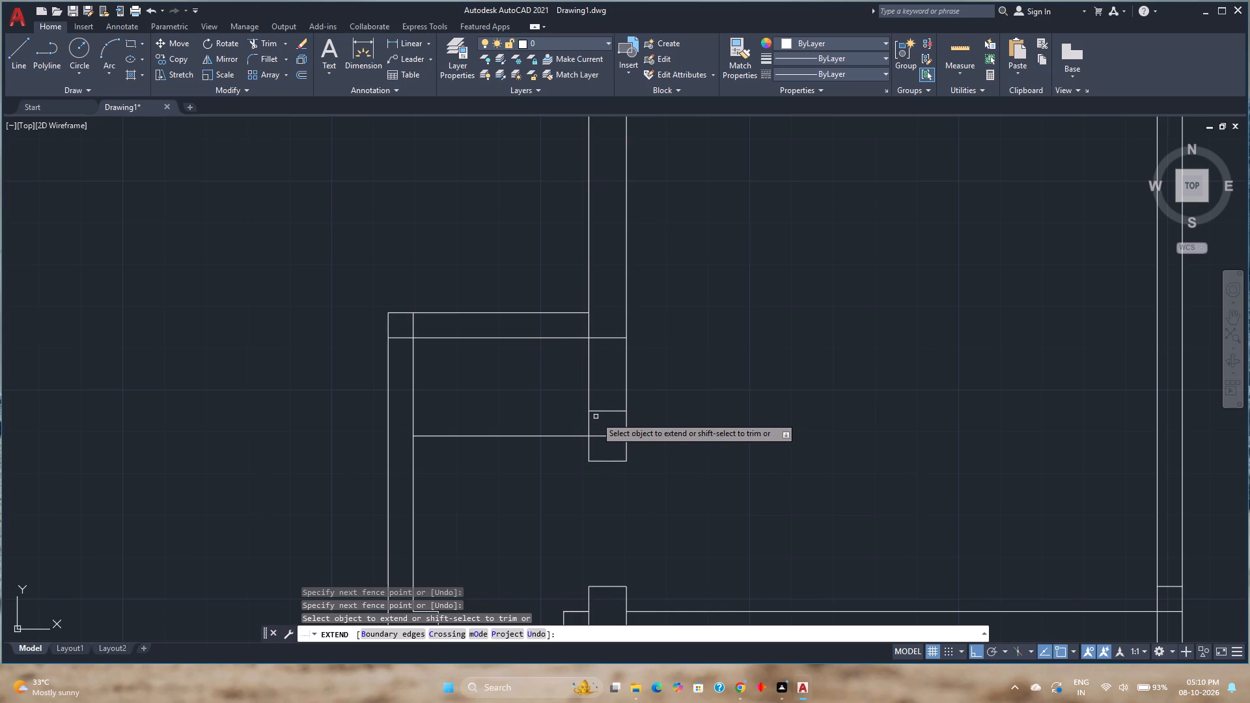
{"action": "left_click", "coordinate": [594, 413]}
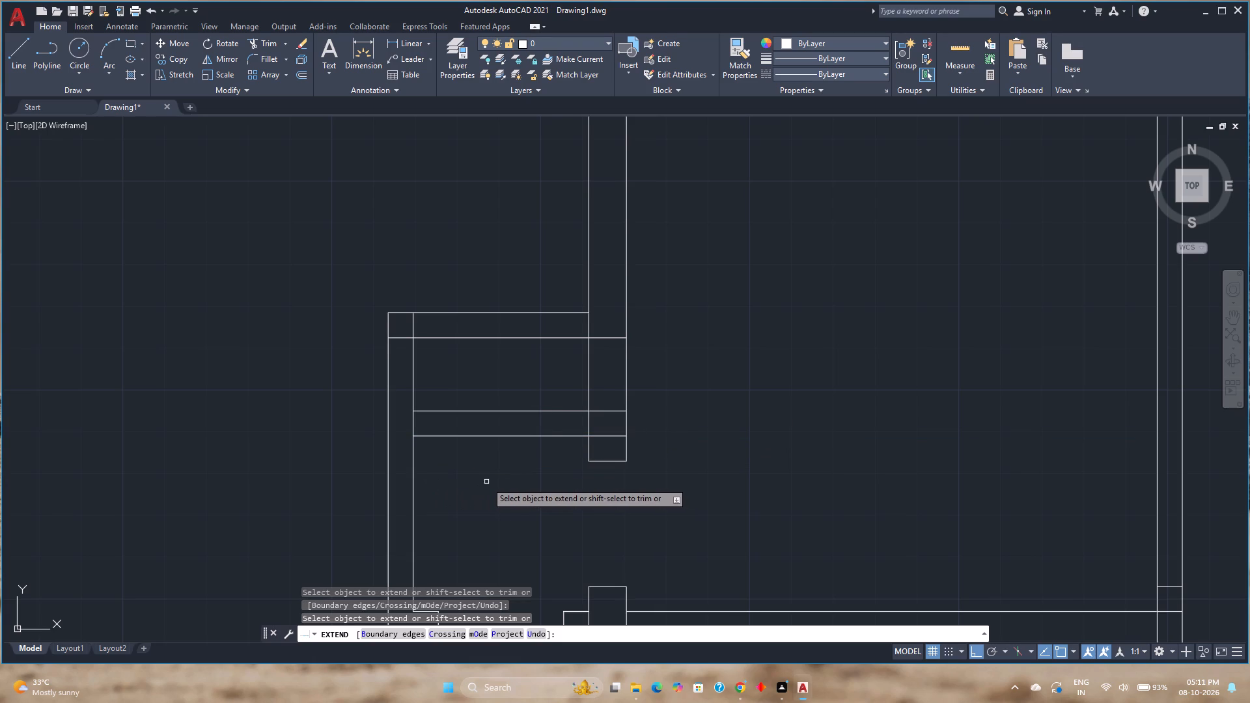
{"action": "key", "text": "Escape"}
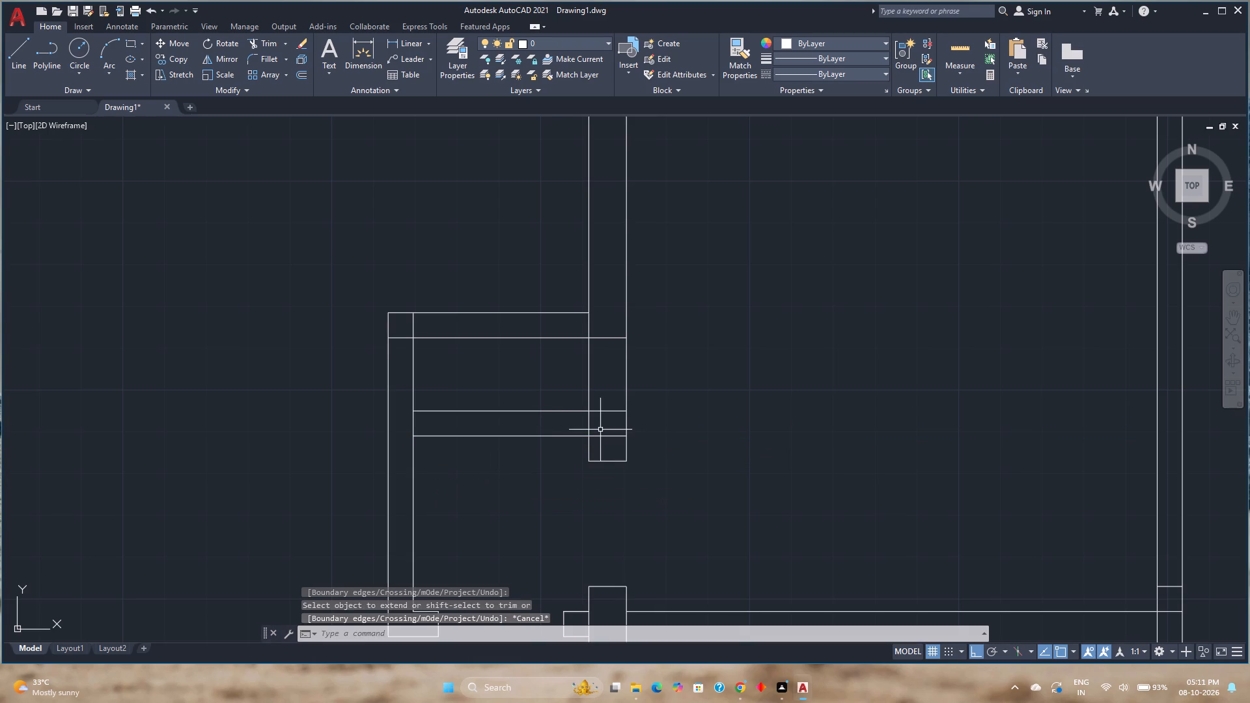
Trim the overlapping segments where the new cross wall meets the main and side walls, and at the side space's upper outer corner.
{"action": "type", "text": "tr"}
{"action": "key", "text": "Return"}
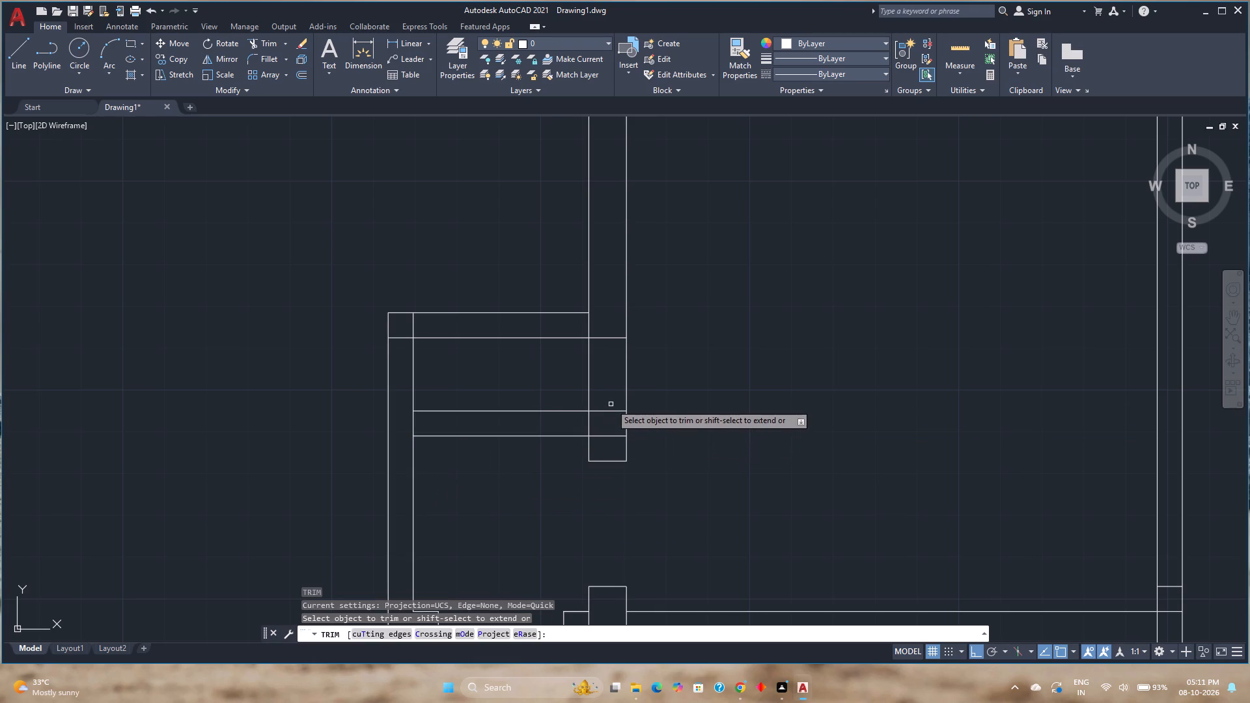
{"action": "left_click_drag", "start_coordinate": [611, 403], "coordinate": [609, 441]}
{"action": "left_click_drag", "start_coordinate": [599, 422], "coordinate": [551, 424]}
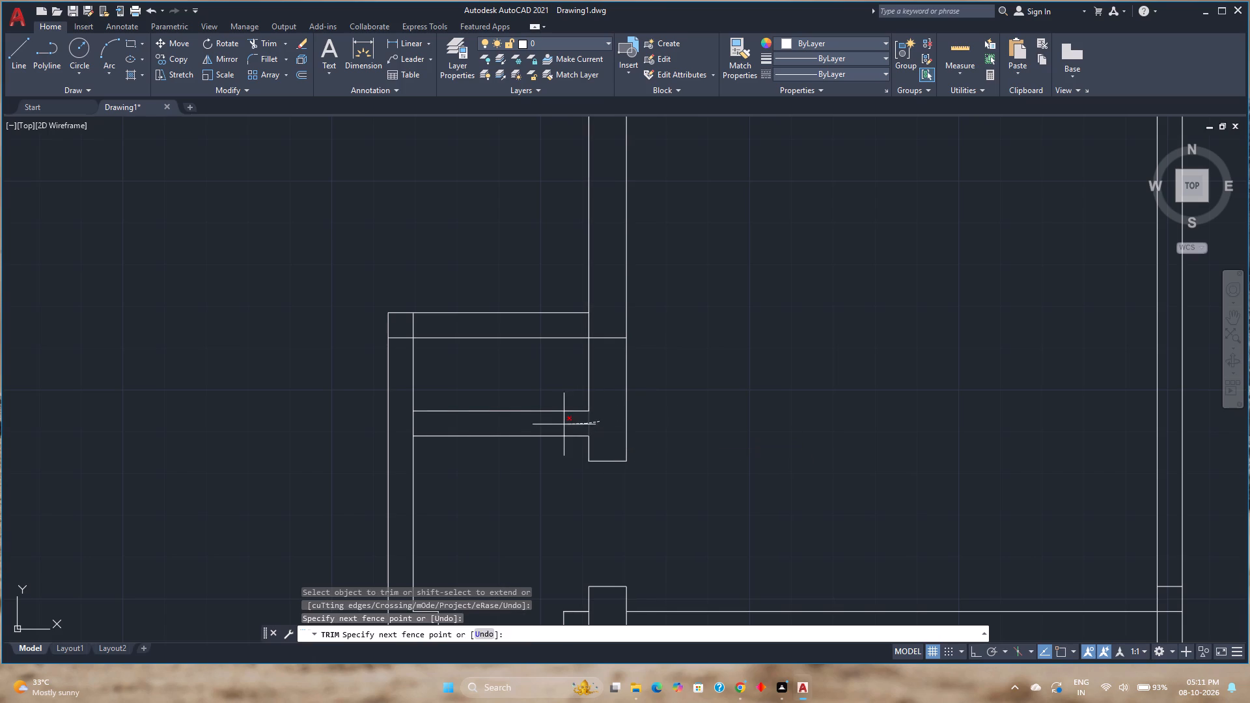
{"action": "left_click_drag", "start_coordinate": [551, 424], "coordinate": [410, 428]}
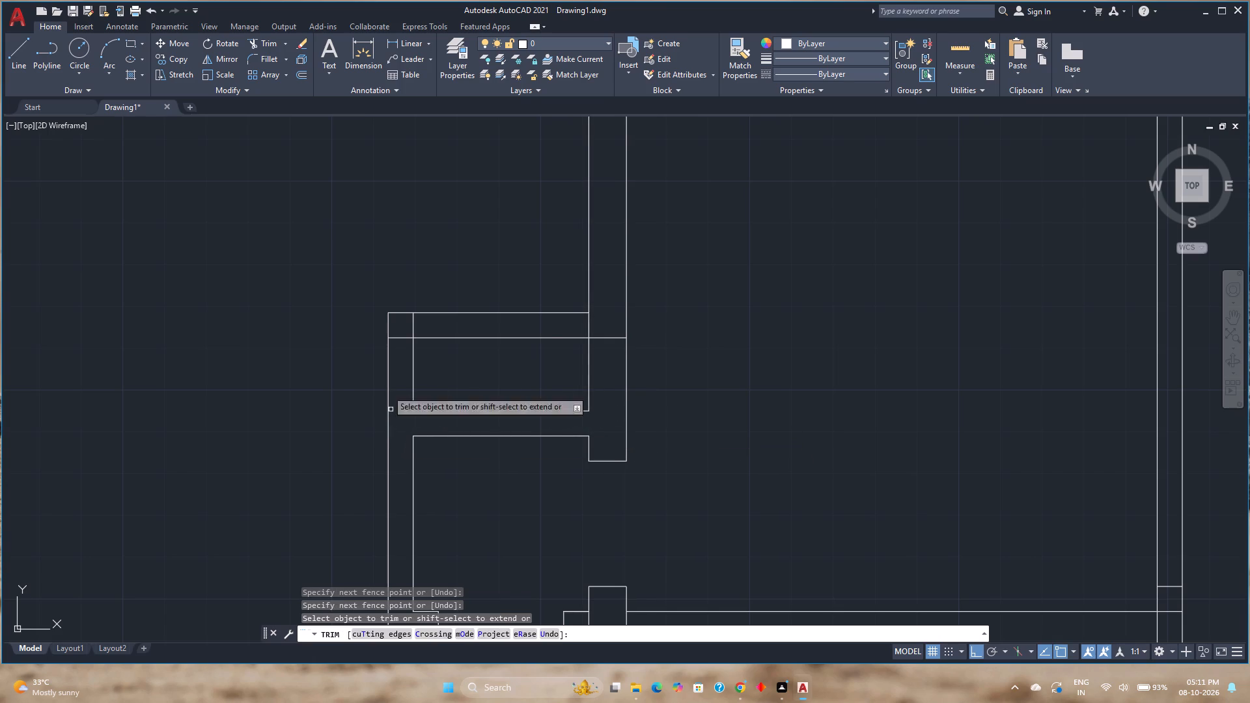
{"action": "left_click_drag", "start_coordinate": [408, 342], "coordinate": [423, 331]}
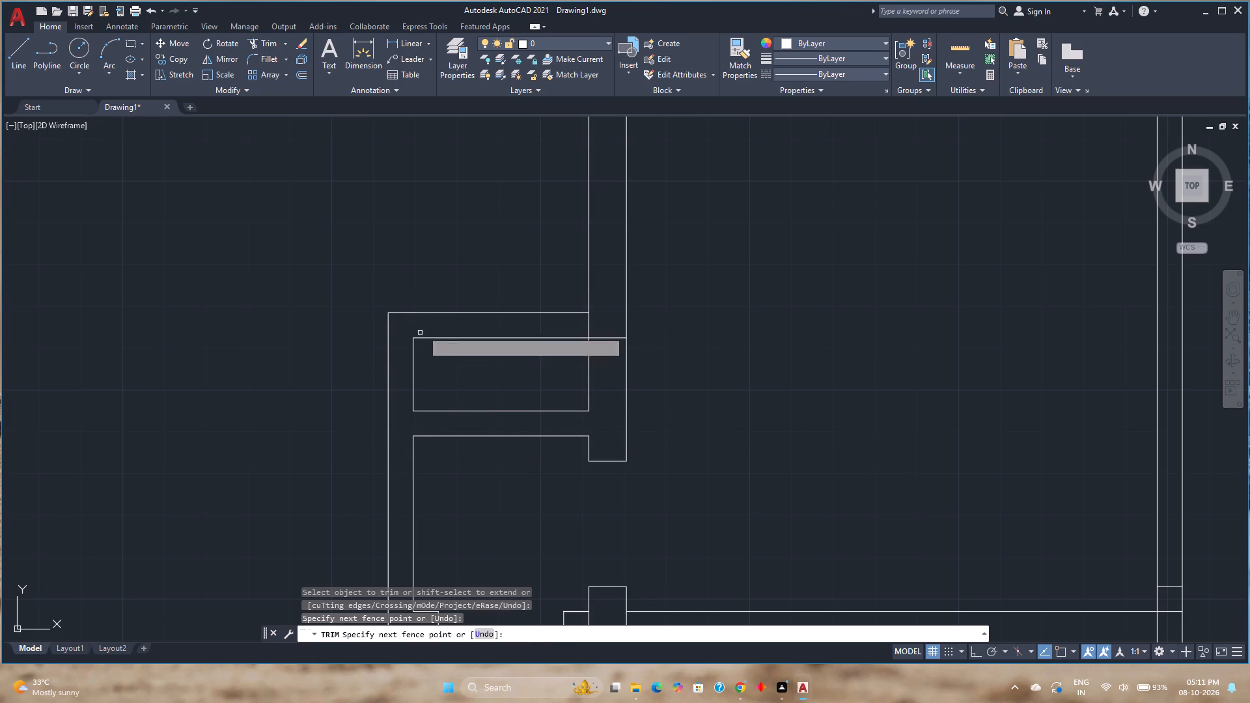
Draw a short vertical line across the cross wall where it meets the side wall's inner face.
{"action": "left_click", "coordinate": [11, 43]}
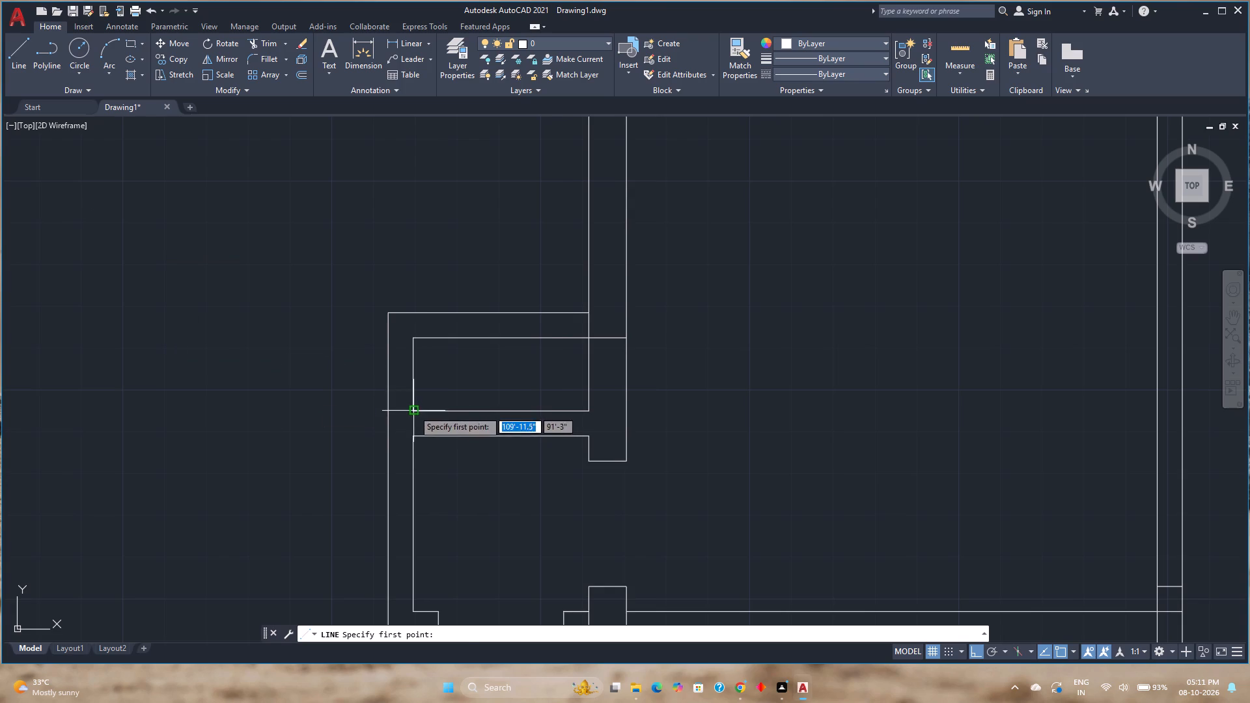
{"action": "left_click", "coordinate": [413, 410]}
{"action": "left_click", "coordinate": [410, 437]}
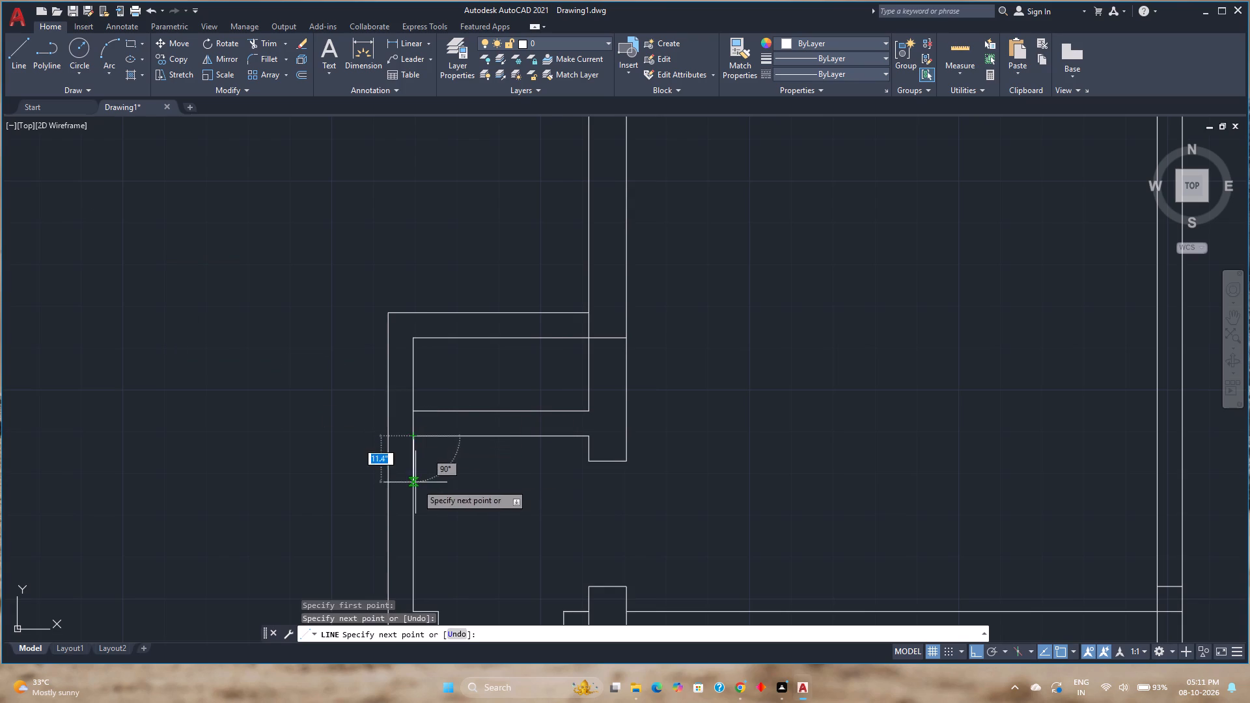
{"action": "key", "text": "Escape"}
Move the short vertical line 6" along the cross wall toward the main wall to mark a jamb.
{"action": "left_click", "coordinate": [413, 424]}
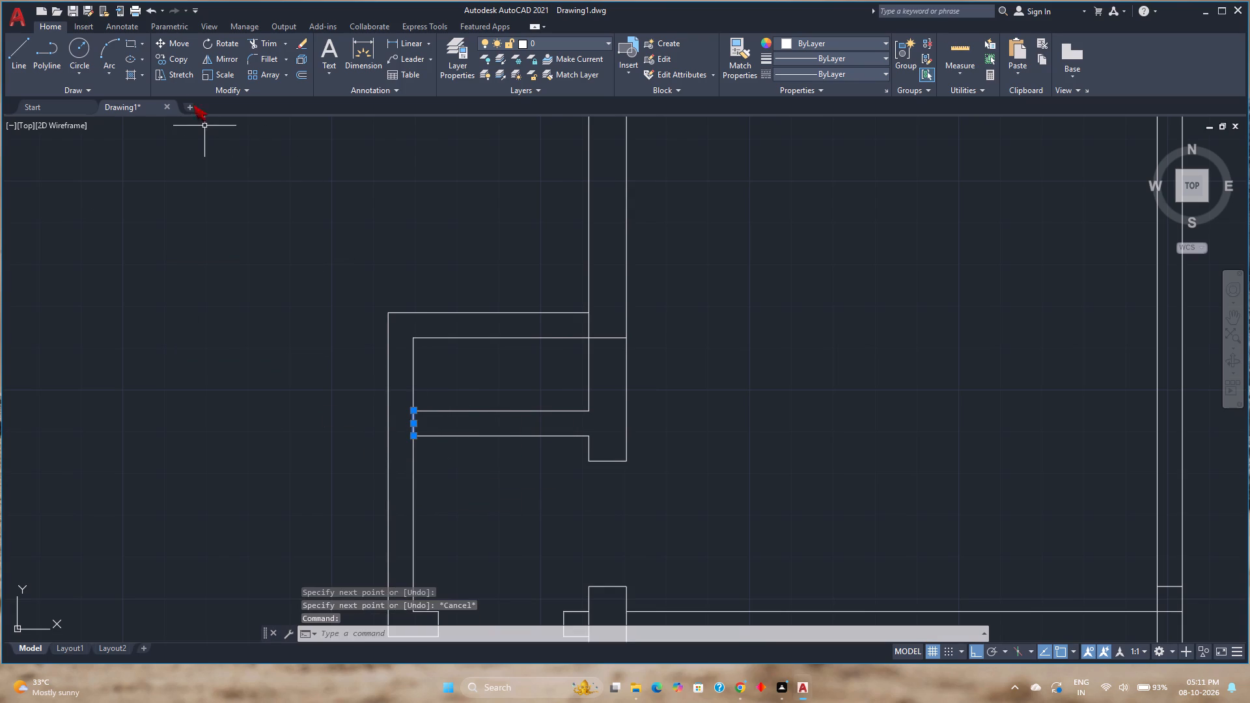
{"action": "left_click", "coordinate": [176, 49]}
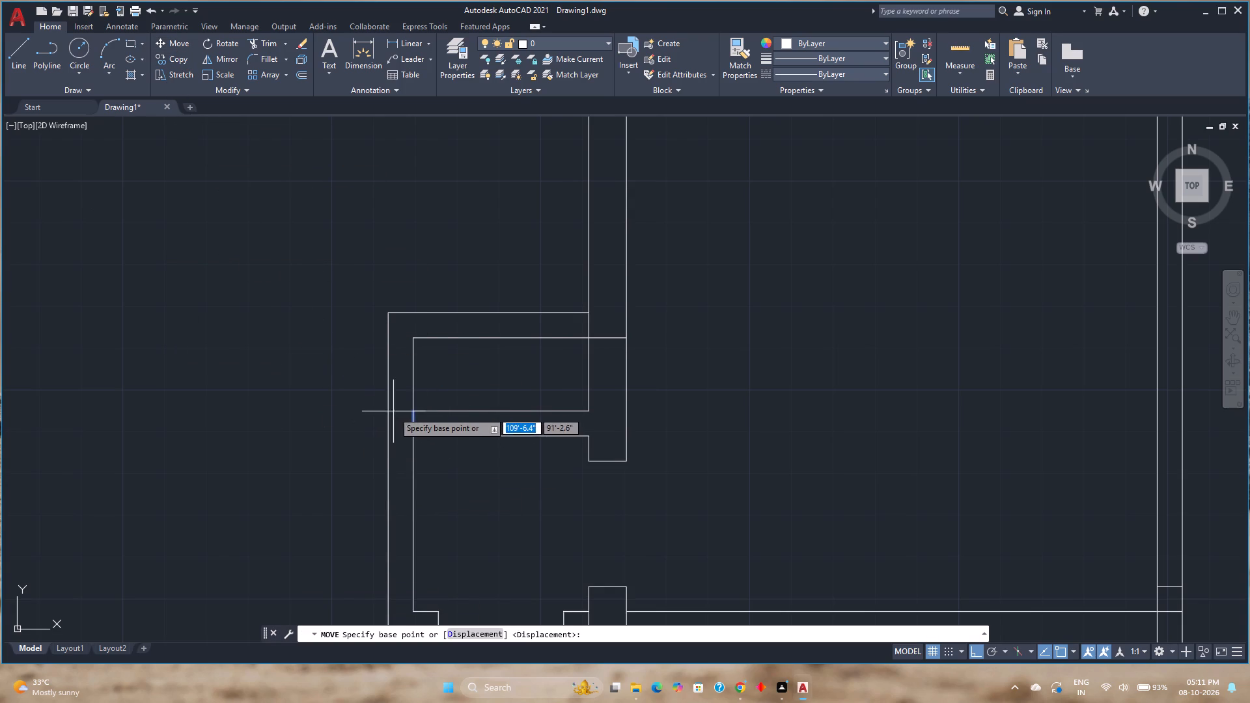
{"action": "left_click", "coordinate": [415, 412]}
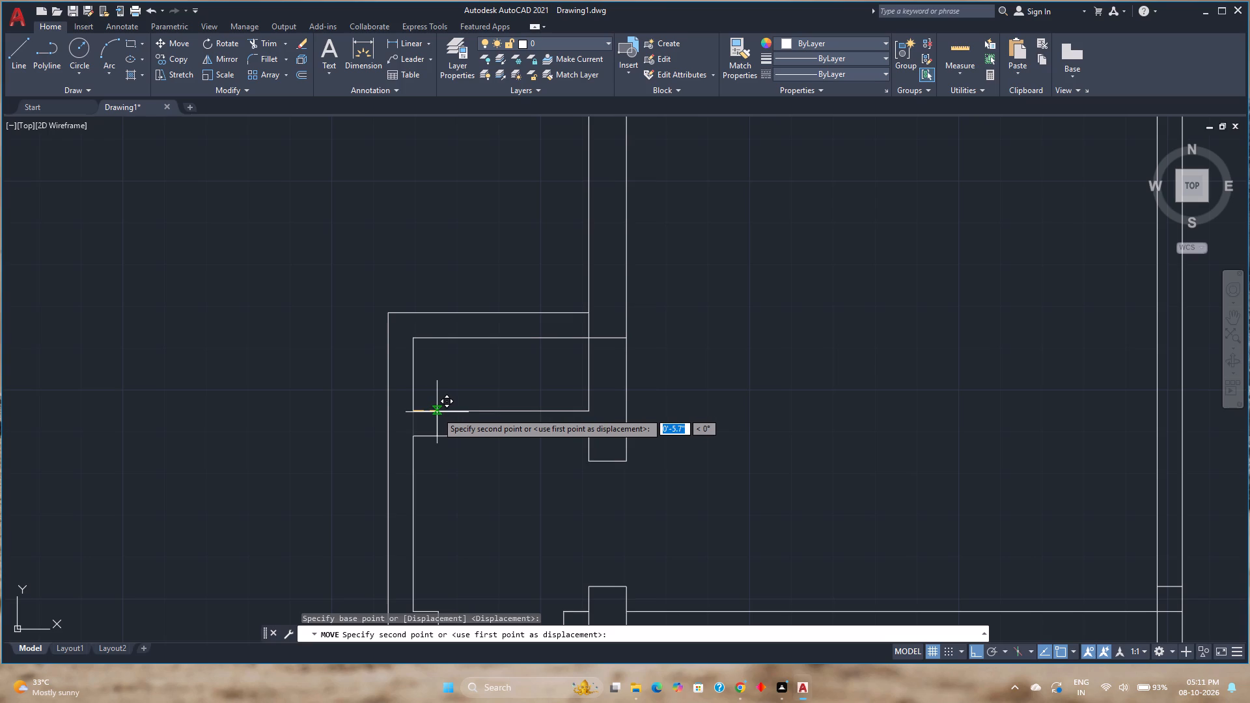
{"action": "key", "text": "6"}
{"action": "key", "text": "Return"}
Mirror the jamb line about a vertical axis through the cross wall's midpoint, keeping the original line.
{"action": "left_click", "coordinate": [437, 425]}
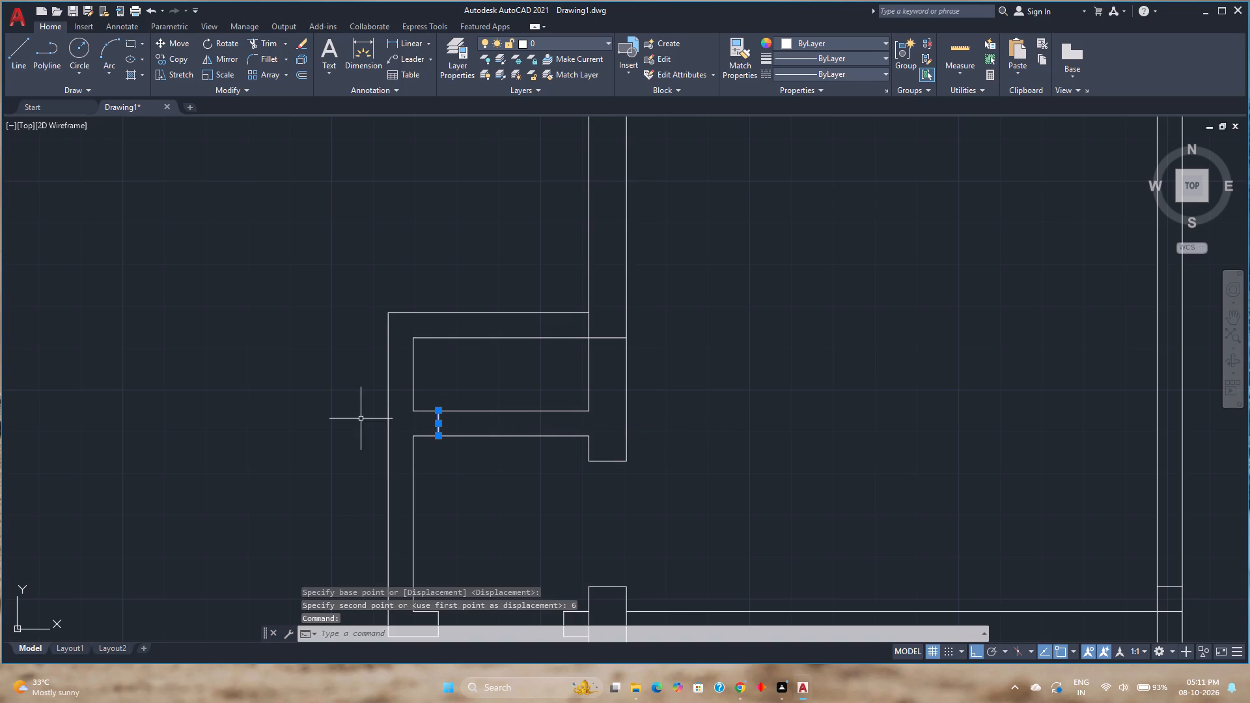
{"action": "left_click", "coordinate": [217, 57]}
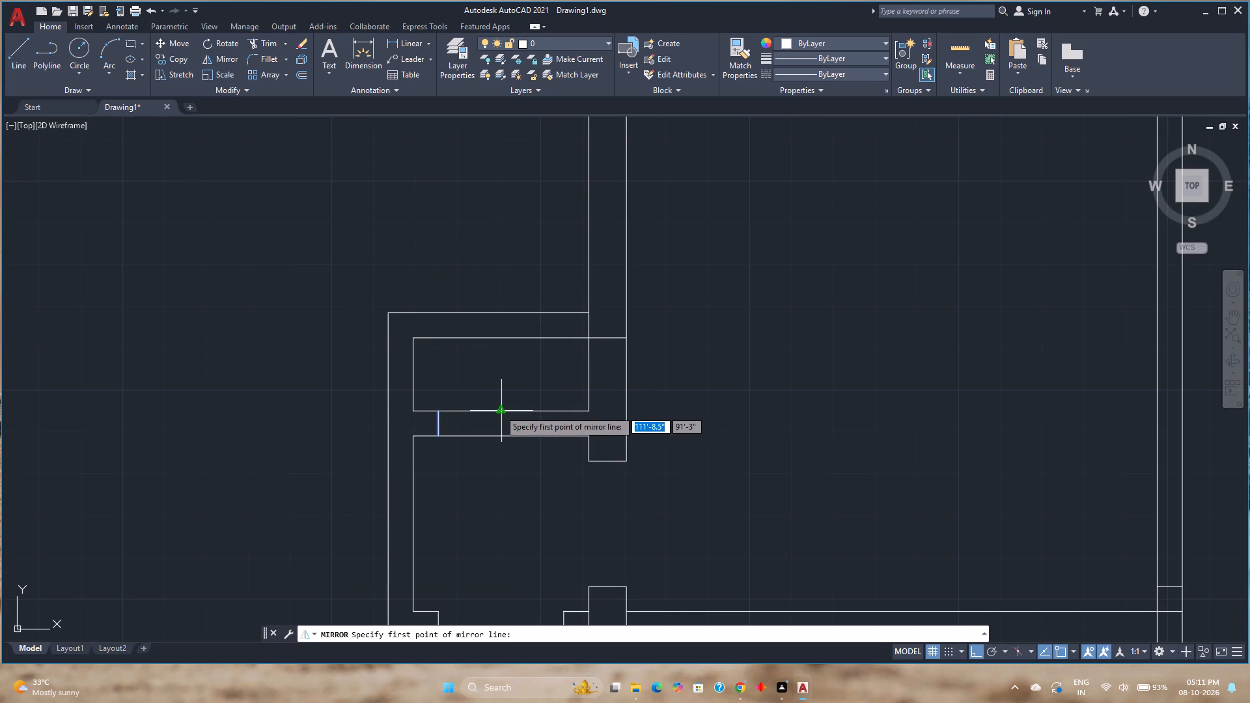
{"action": "left_click", "coordinate": [501, 410]}
{"action": "left_click", "coordinate": [499, 361]}
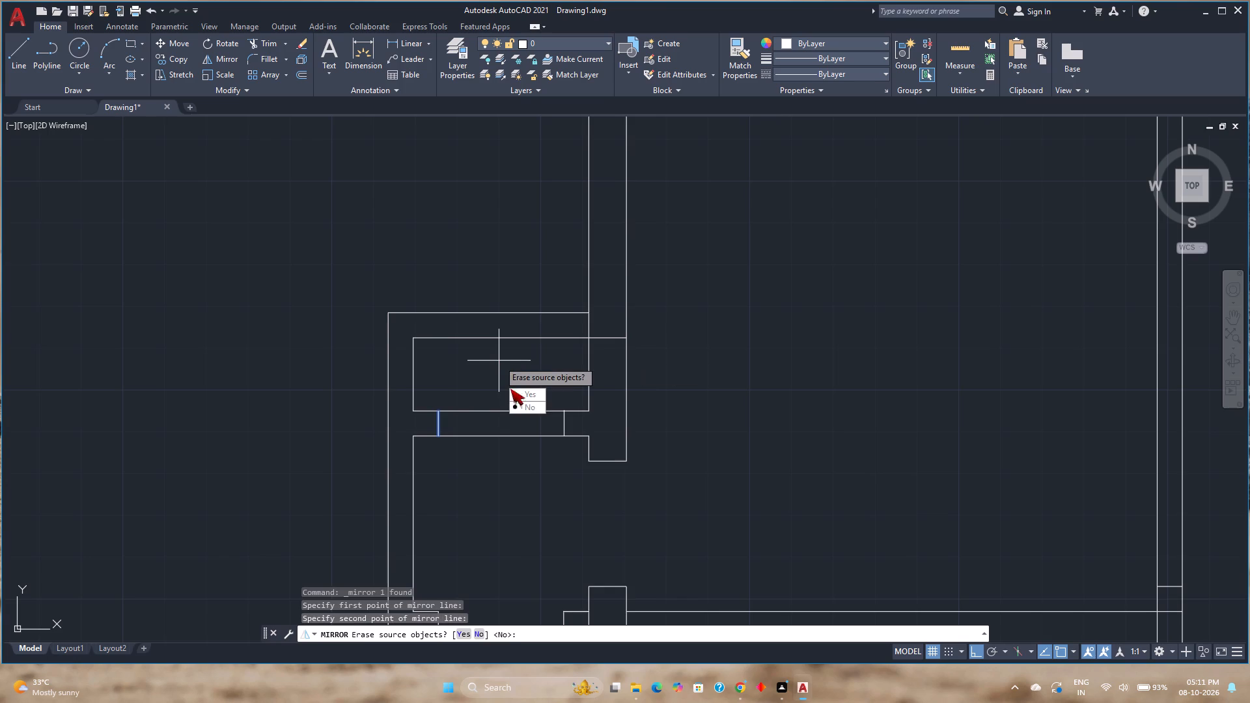
{"action": "left_click", "coordinate": [522, 408]}
Trim both cross wall lines between the two jamb lines to cut the opening.
{"action": "type", "text": "tr"}
{"action": "key", "text": "Return"}
{"action": "left_click", "coordinate": [480, 383]}
{"action": "left_click", "coordinate": [484, 456]}
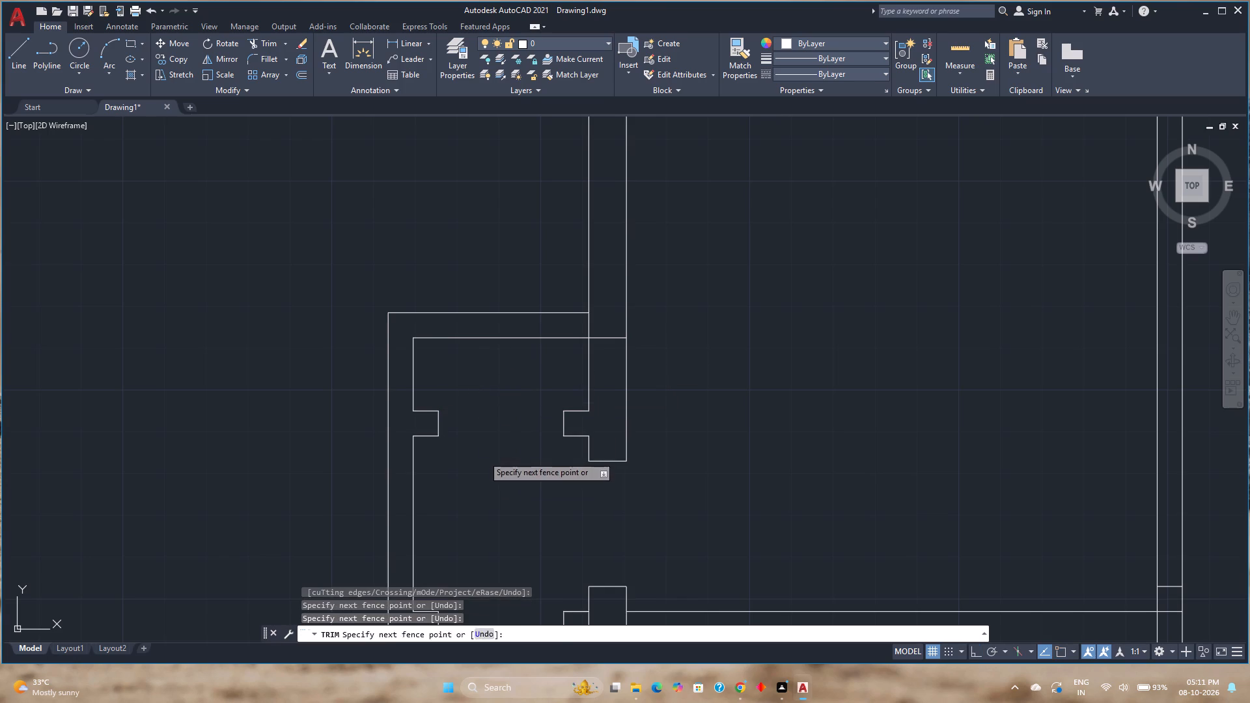
Trim the line crossing inside the main wall and the main wall segment closing off the side space's upper wall.
{"action": "left_click", "coordinate": [607, 329]}
{"action": "left_click", "coordinate": [610, 363]}
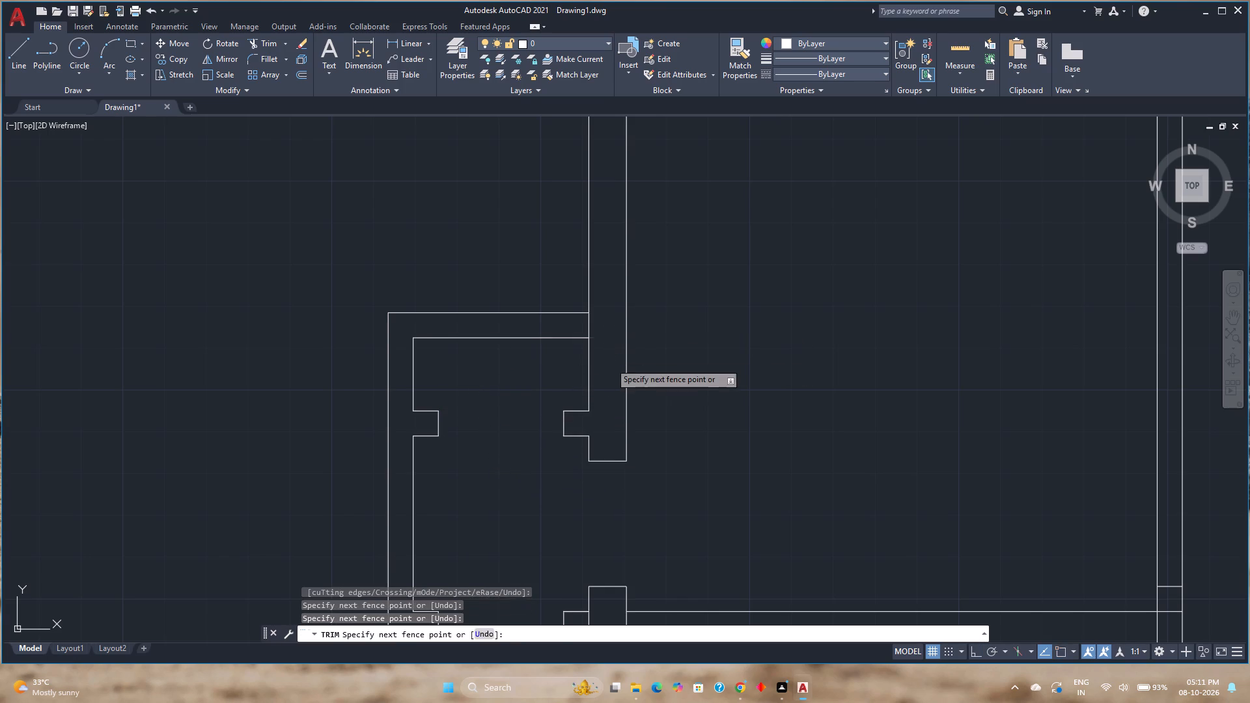
{"action": "left_click", "coordinate": [592, 320]}
{"action": "left_click", "coordinate": [580, 325]}
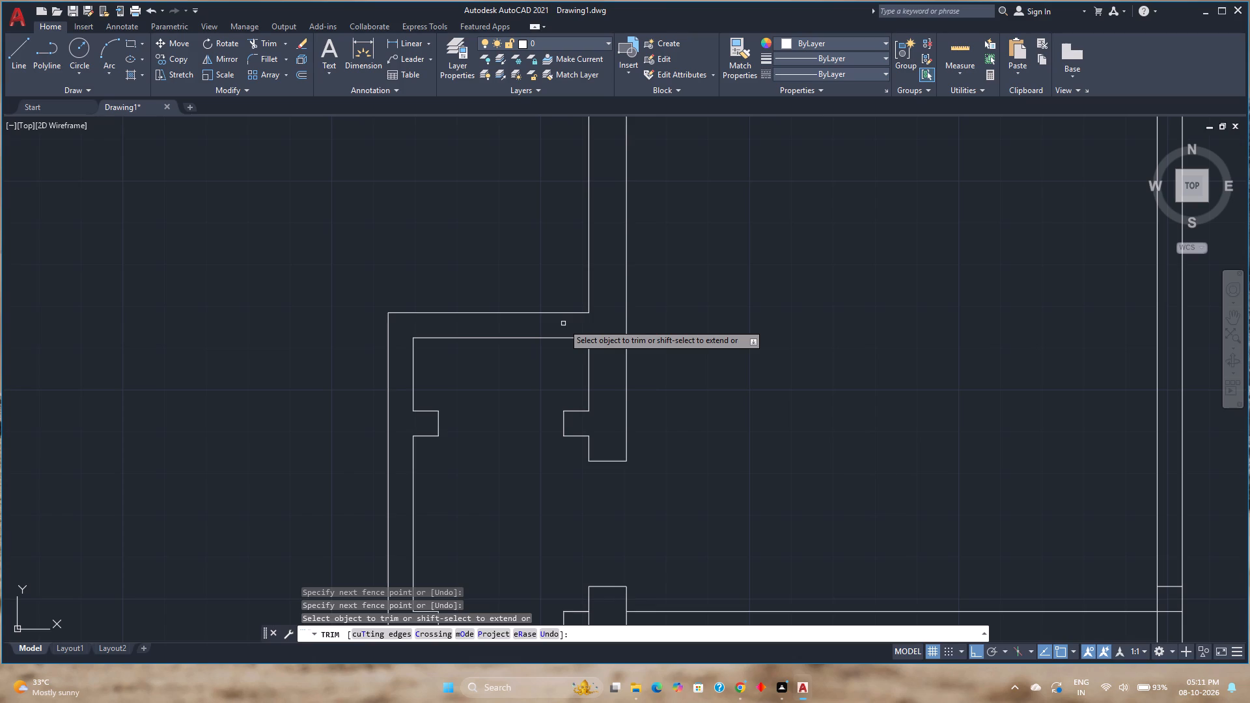
Trim the main wall face segment between the wall and the short jamb stub below the main wall opening.
{"action": "scroll", "coordinate": [592, 393], "scroll_direction": "down", "scroll_amount": 1}
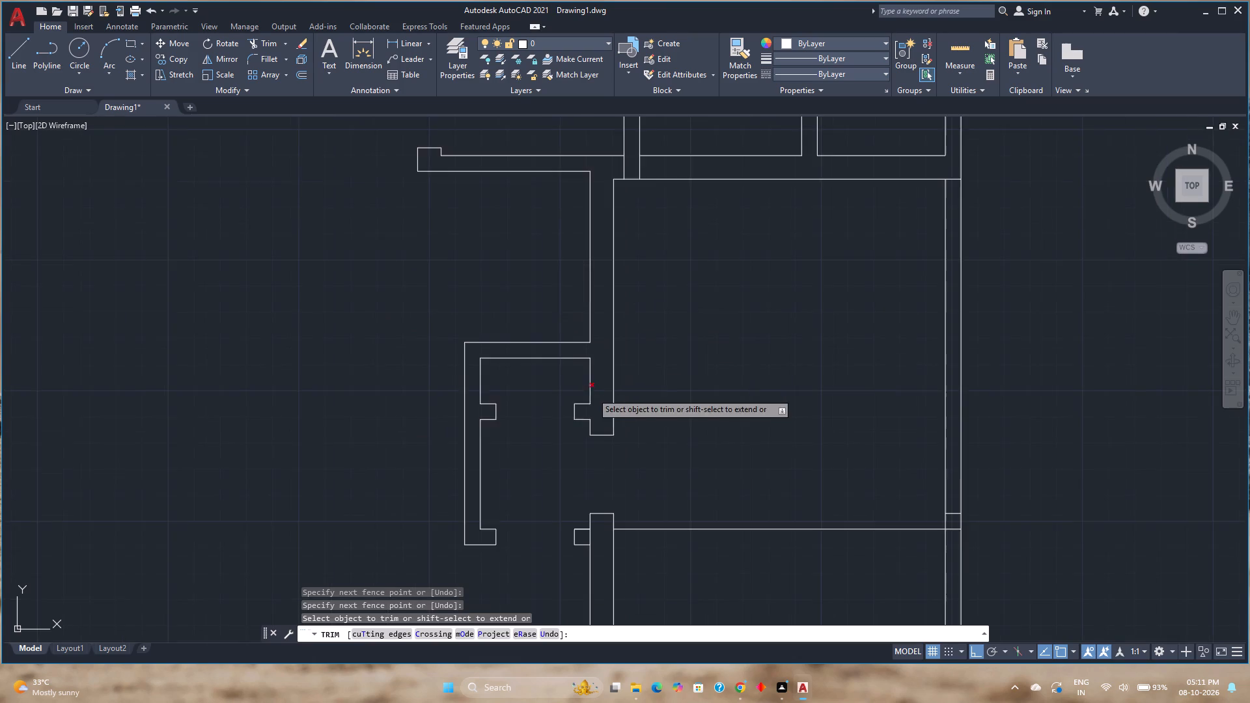
{"action": "middle_click_drag", "start_coordinate": [587, 389], "coordinate": [576, 298]}
{"action": "scroll", "coordinate": [574, 450], "scroll_direction": "up", "scroll_amount": 3}
{"action": "left_click", "coordinate": [574, 445]}
{"action": "left_click", "coordinate": [612, 441]}
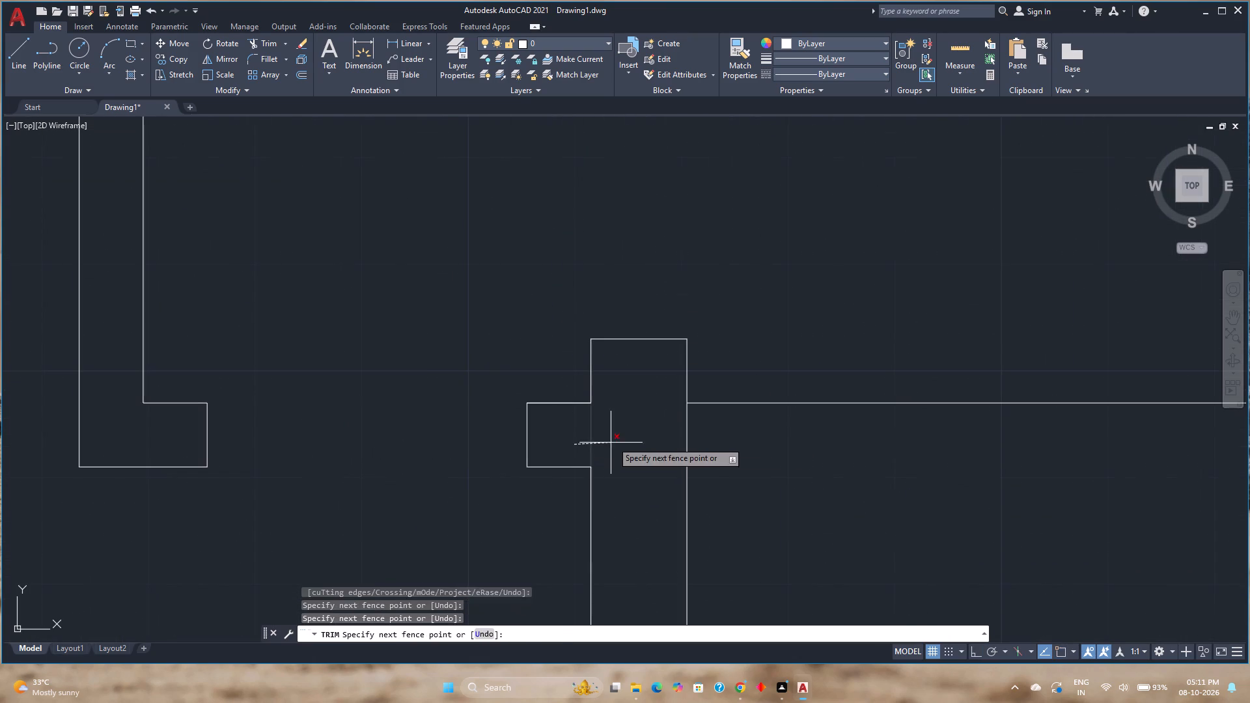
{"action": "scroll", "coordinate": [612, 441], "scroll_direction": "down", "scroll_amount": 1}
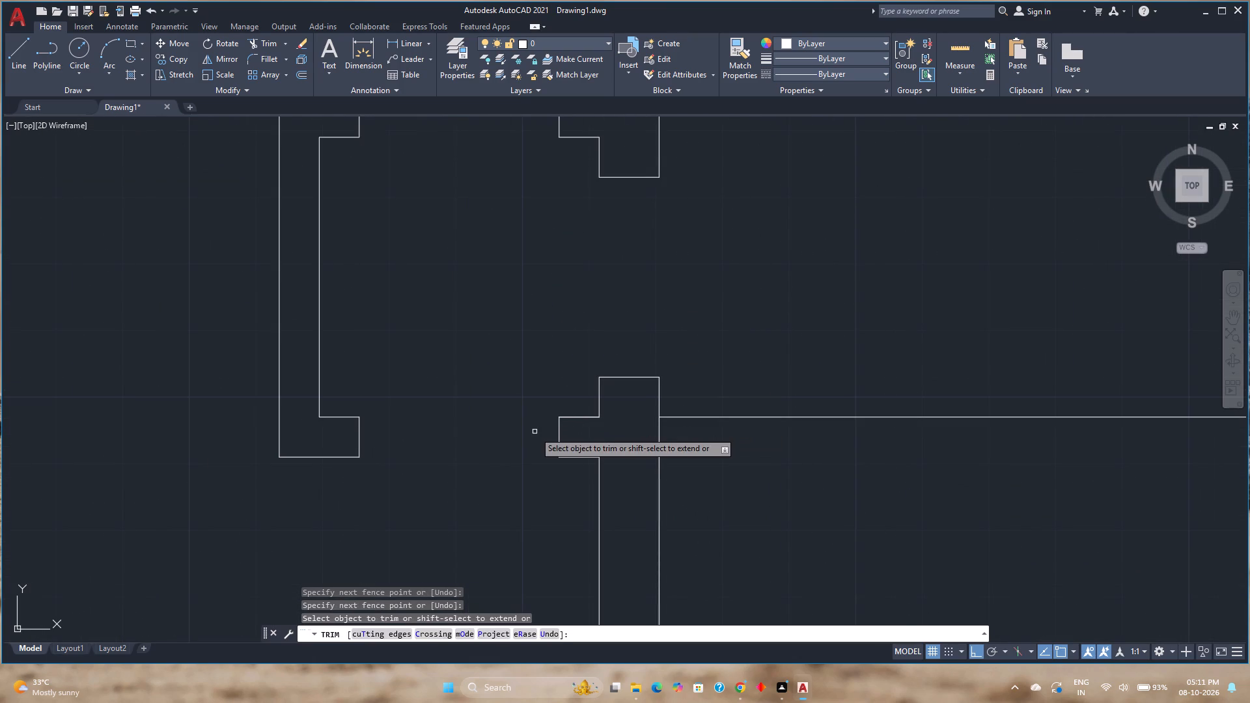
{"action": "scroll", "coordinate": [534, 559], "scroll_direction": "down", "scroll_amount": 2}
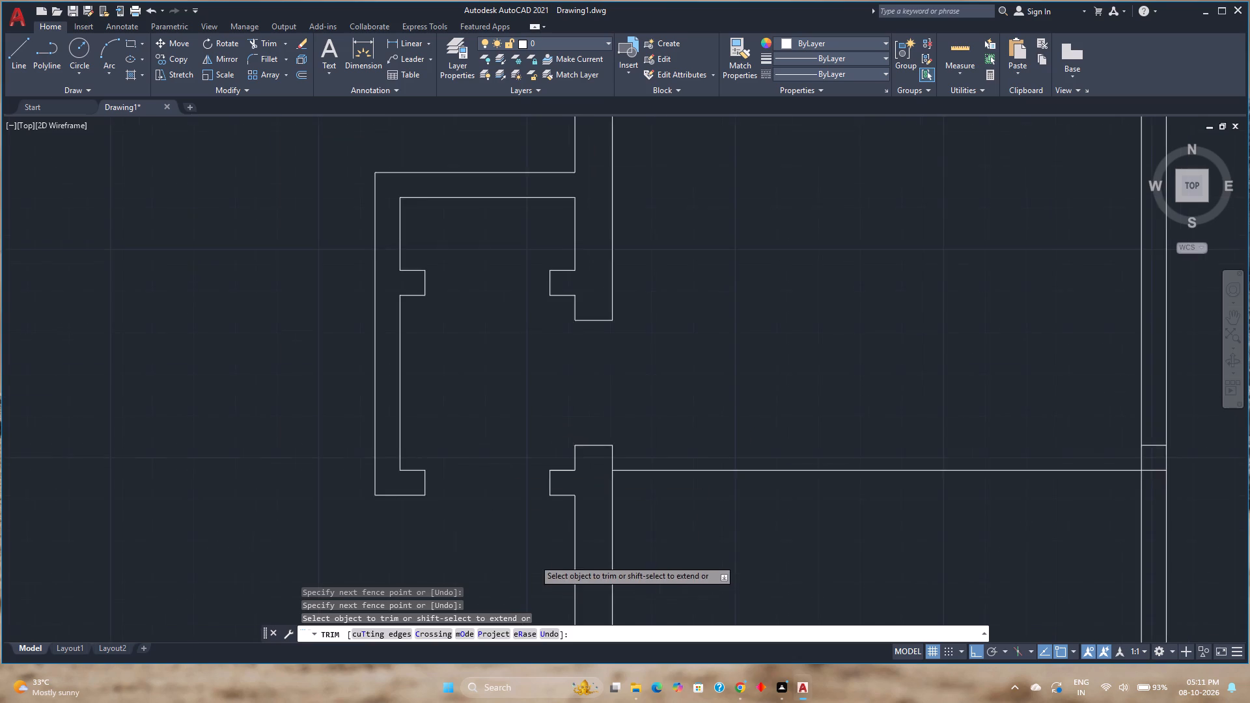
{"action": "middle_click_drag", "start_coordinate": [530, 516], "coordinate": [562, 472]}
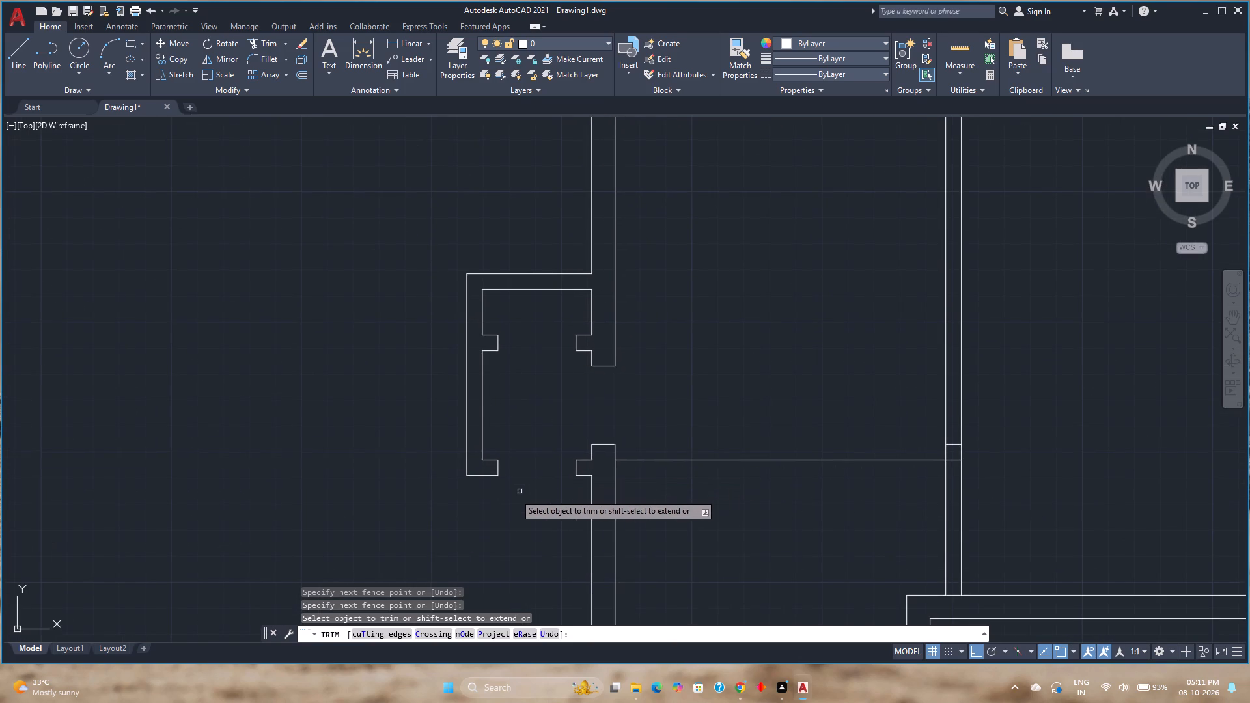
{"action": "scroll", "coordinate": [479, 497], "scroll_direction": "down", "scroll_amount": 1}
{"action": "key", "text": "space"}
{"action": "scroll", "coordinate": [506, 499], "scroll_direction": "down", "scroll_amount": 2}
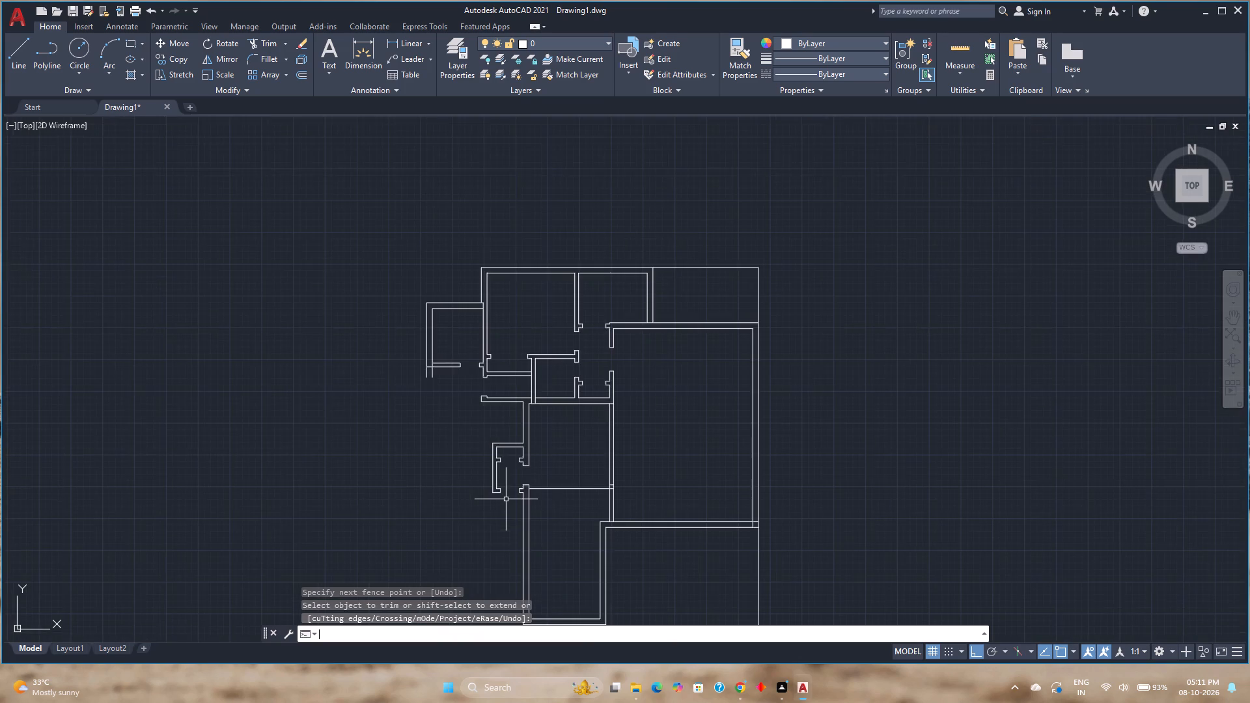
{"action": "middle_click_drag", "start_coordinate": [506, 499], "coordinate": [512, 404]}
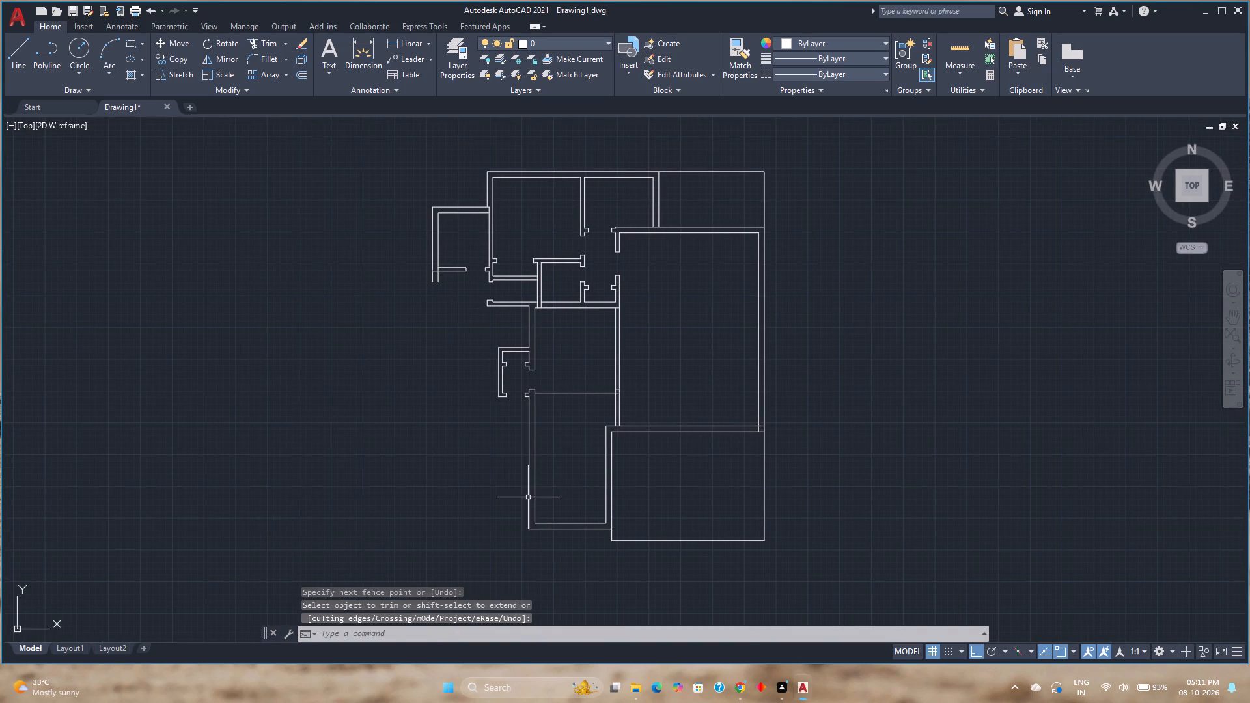
Save the drawing to the Desktop under the file name "Fuji - Floor Plan".
{"action": "key", "text": "ctrl+s"}
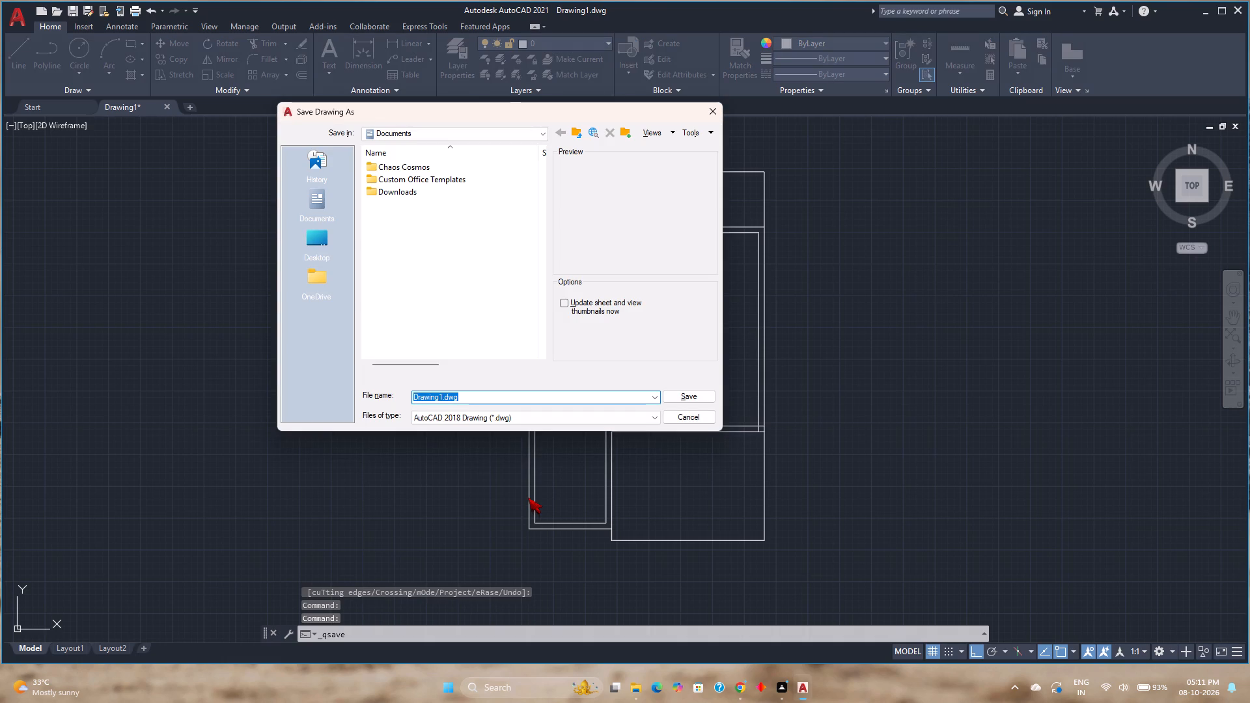
{"action": "left_click", "coordinate": [324, 242]}
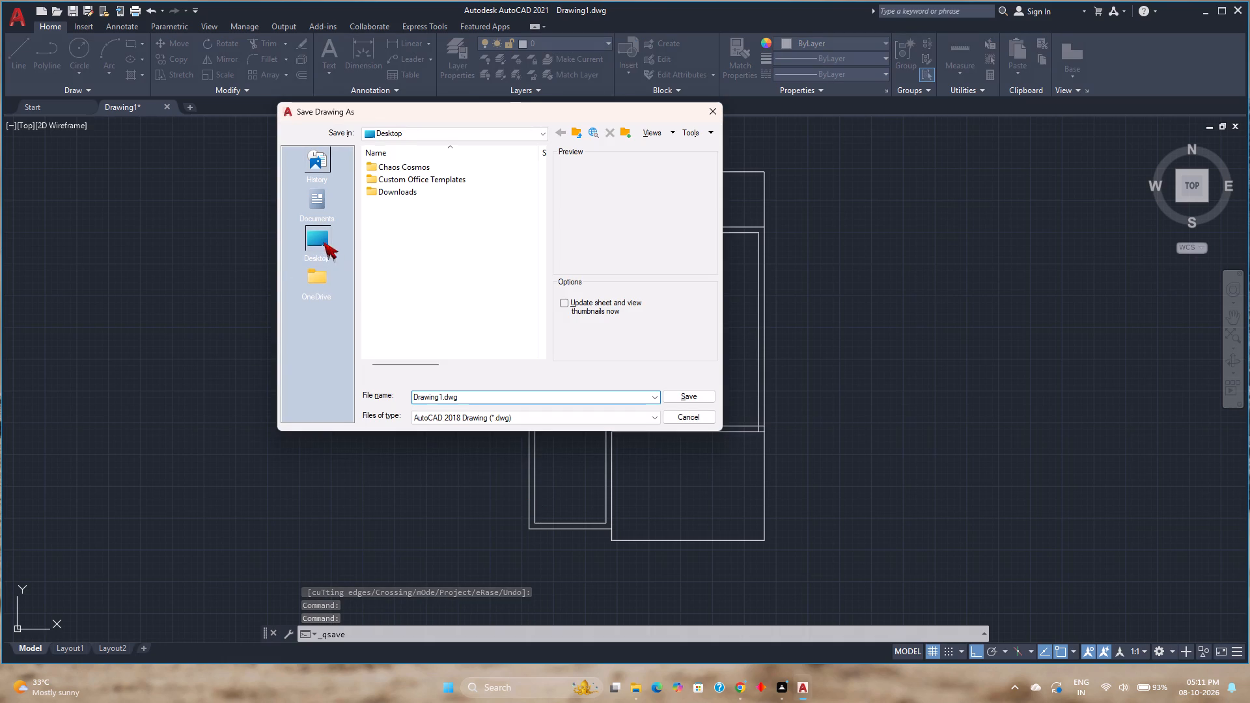
{"action": "double_click", "coordinate": [467, 400]}
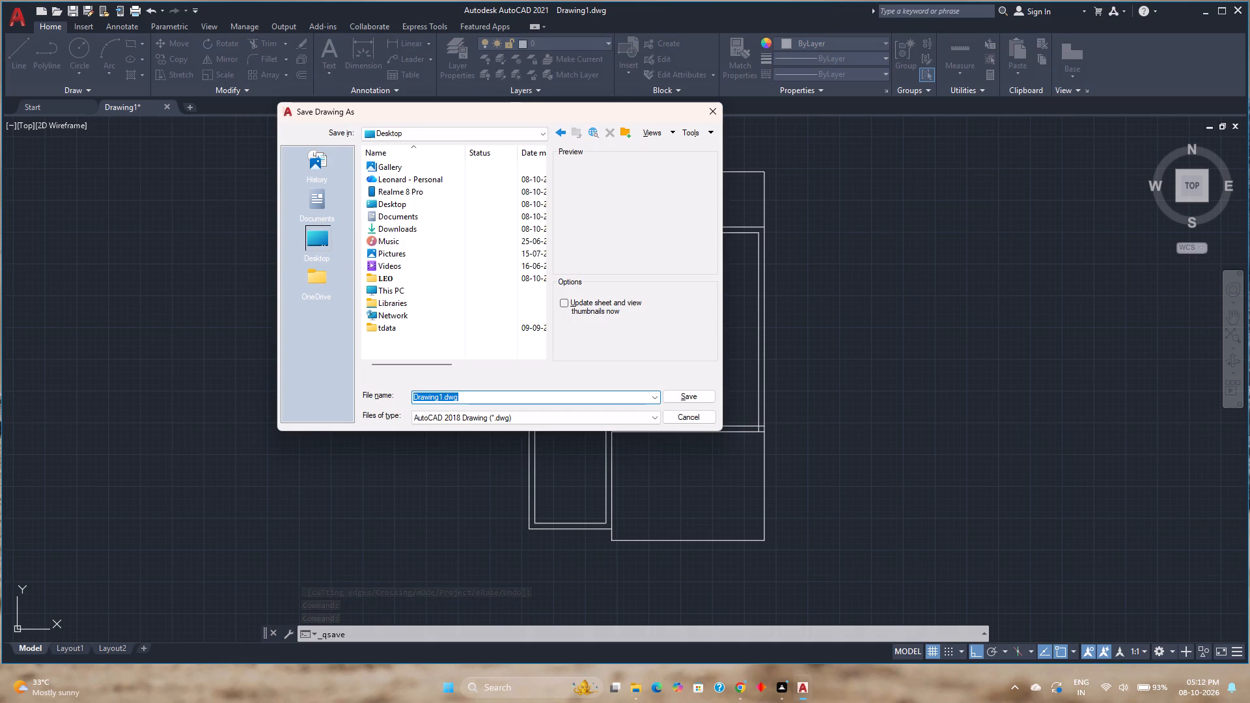
{"action": "type", "text": "Fuji"}
{"action": "key", "text": "space"}
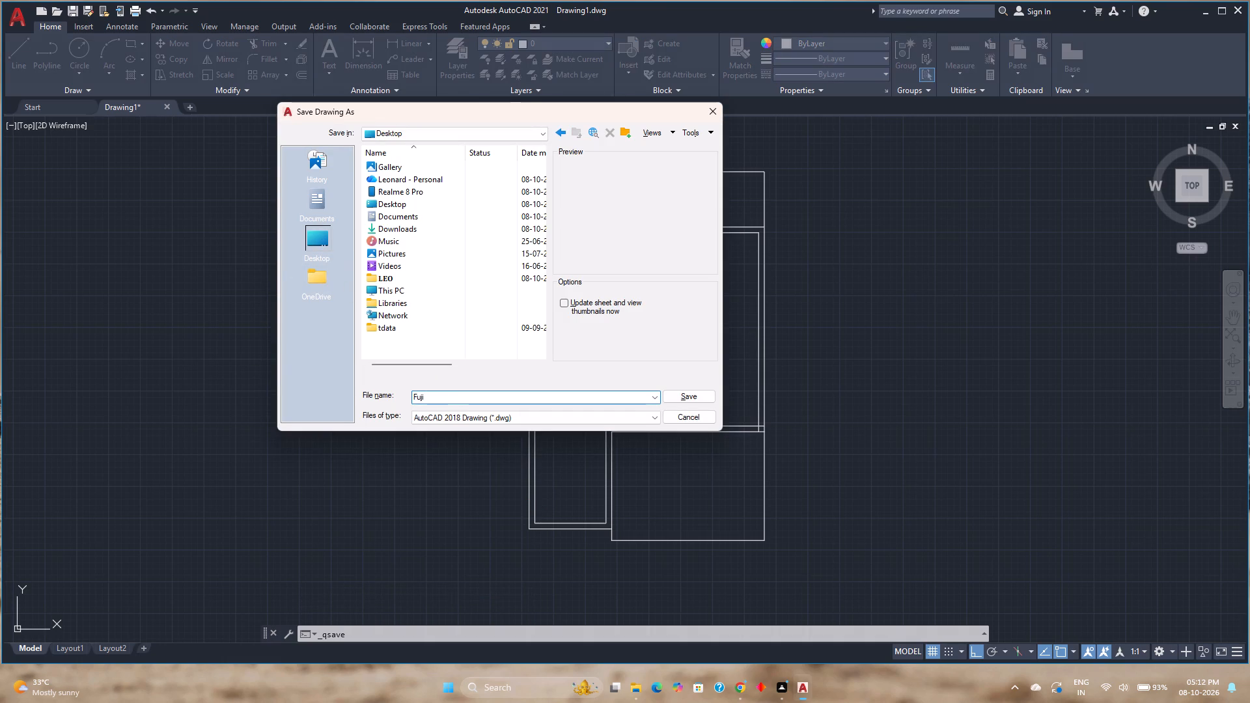
{"action": "key", "text": "shift+c"}
{"action": "key", "text": "BackSpace"}
{"action": "type", "text": "- Floor PLan"}
{"action": "key", "text": "BackSpace"}
{"action": "key", "text": "BackSpace"}
{"action": "key", "text": "BackSpace"}
{"action": "key", "text": "BackSpace"}
{"action": "type", "text": "Plan"}
{"action": "key", "text": "Return"}
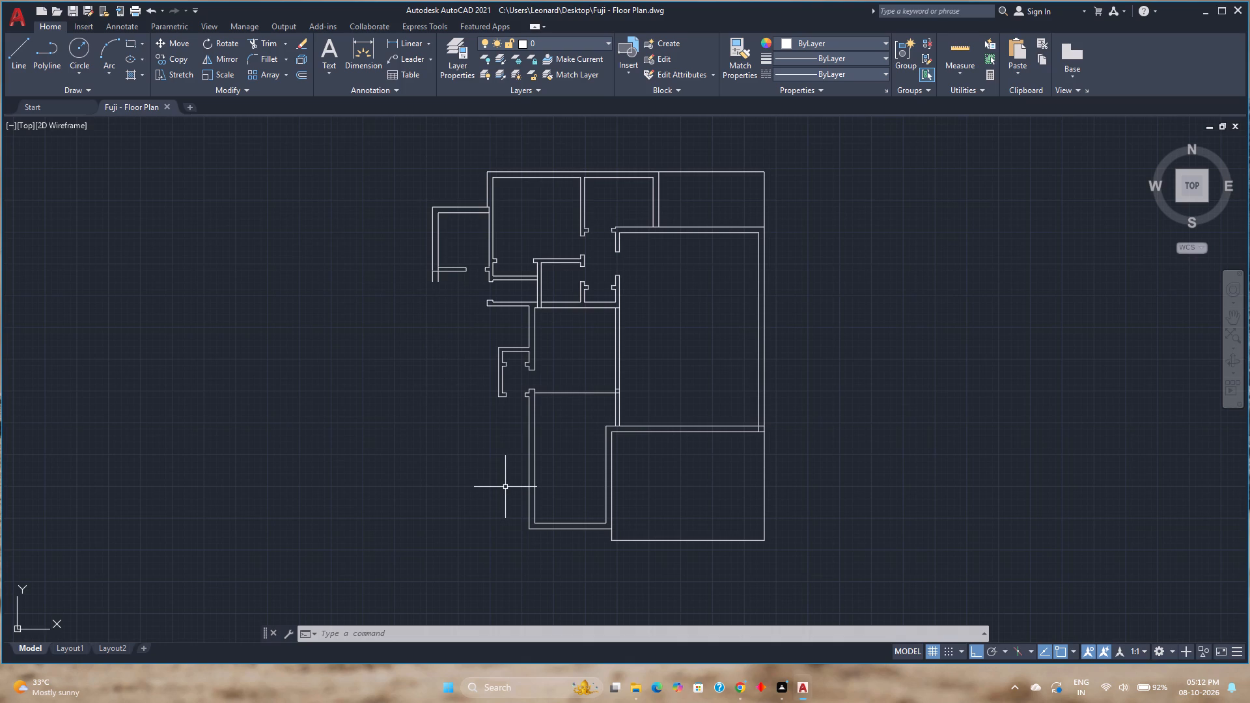
Examine the plan's west side, from the open-ended northwest room down to the small side room.
{"action": "scroll", "coordinate": [503, 478], "scroll_direction": "down", "scroll_amount": 1}
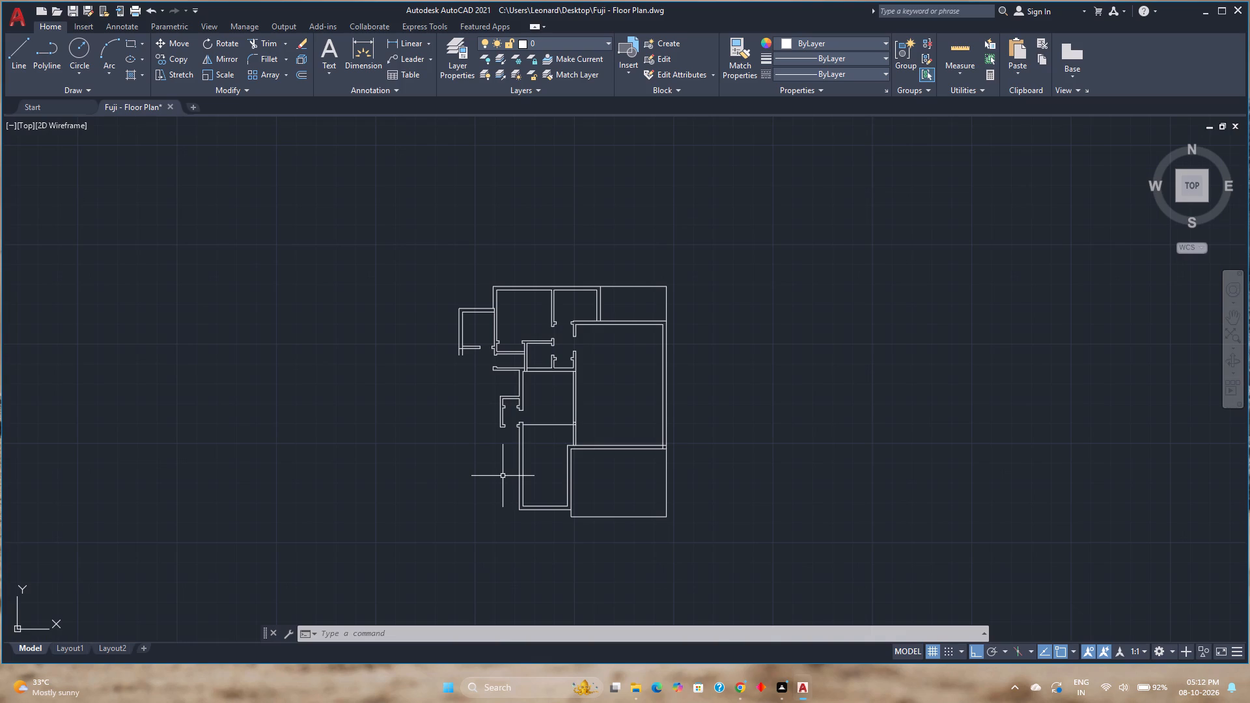
{"action": "scroll", "coordinate": [474, 417], "scroll_direction": "up", "scroll_amount": 2}
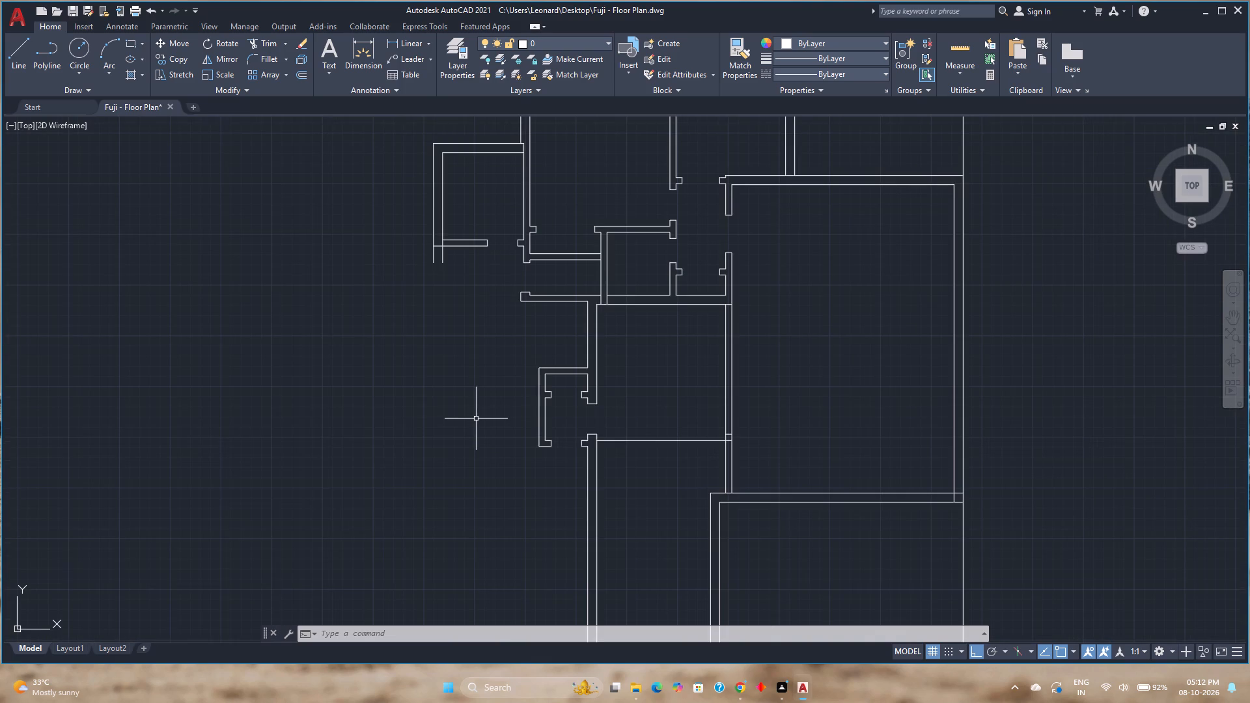
{"action": "middle_click_drag", "start_coordinate": [476, 419], "coordinate": [508, 552]}
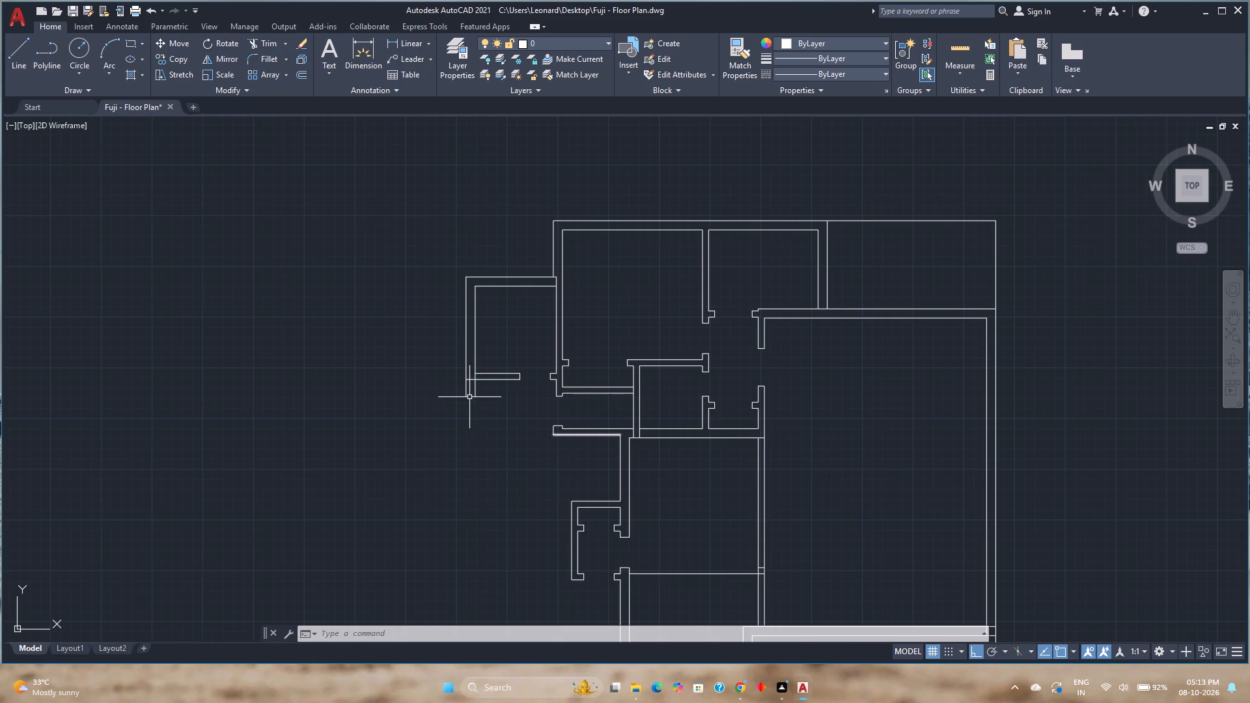
{"action": "scroll", "coordinate": [470, 427], "scroll_direction": "down", "scroll_amount": 2}
{"action": "middle_click_drag", "start_coordinate": [470, 427], "coordinate": [474, 389]}
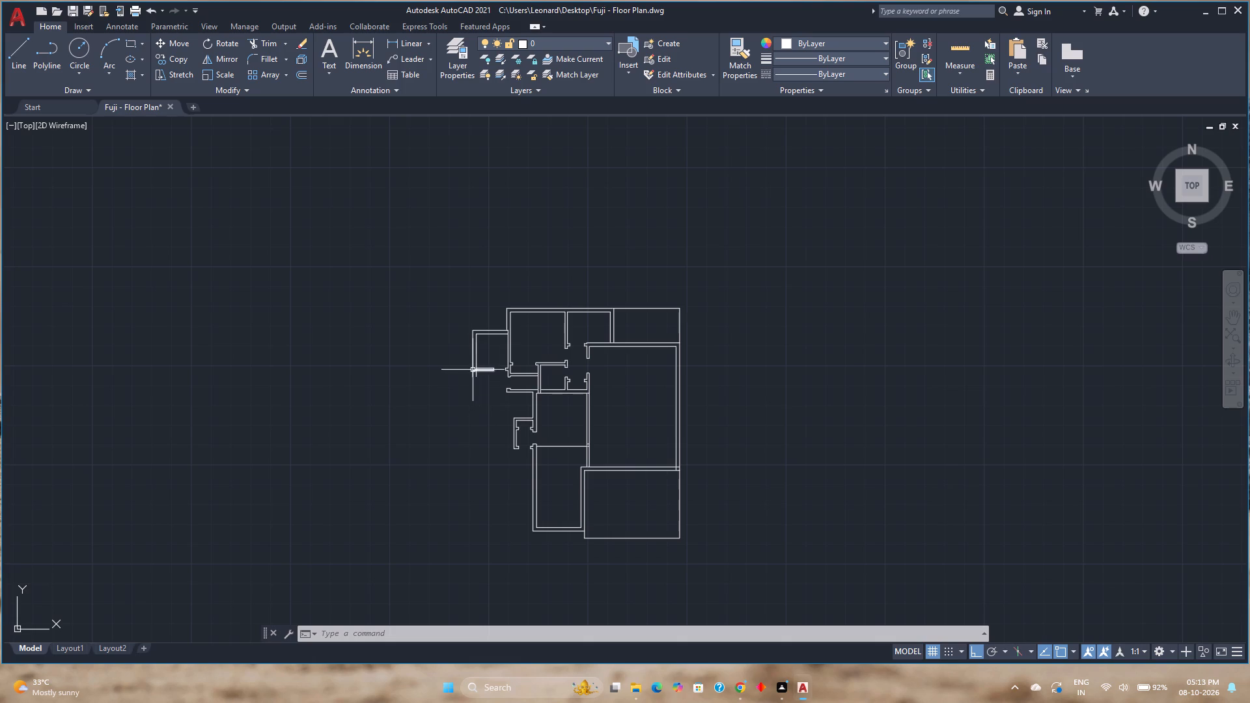
{"action": "scroll", "coordinate": [474, 406], "scroll_direction": "up", "scroll_amount": 1}
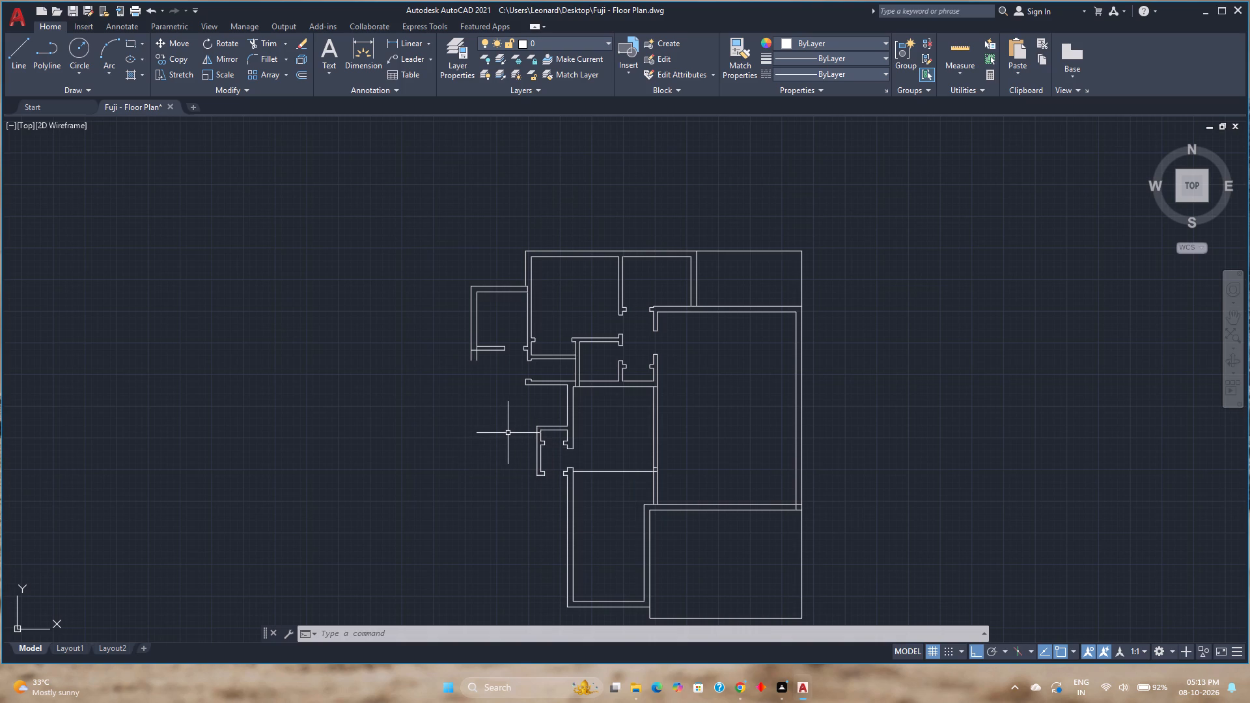
{"action": "scroll", "coordinate": [505, 437], "scroll_direction": "down", "scroll_amount": 4}
{"action": "scroll", "coordinate": [505, 463], "scroll_direction": "up", "scroll_amount": 3}
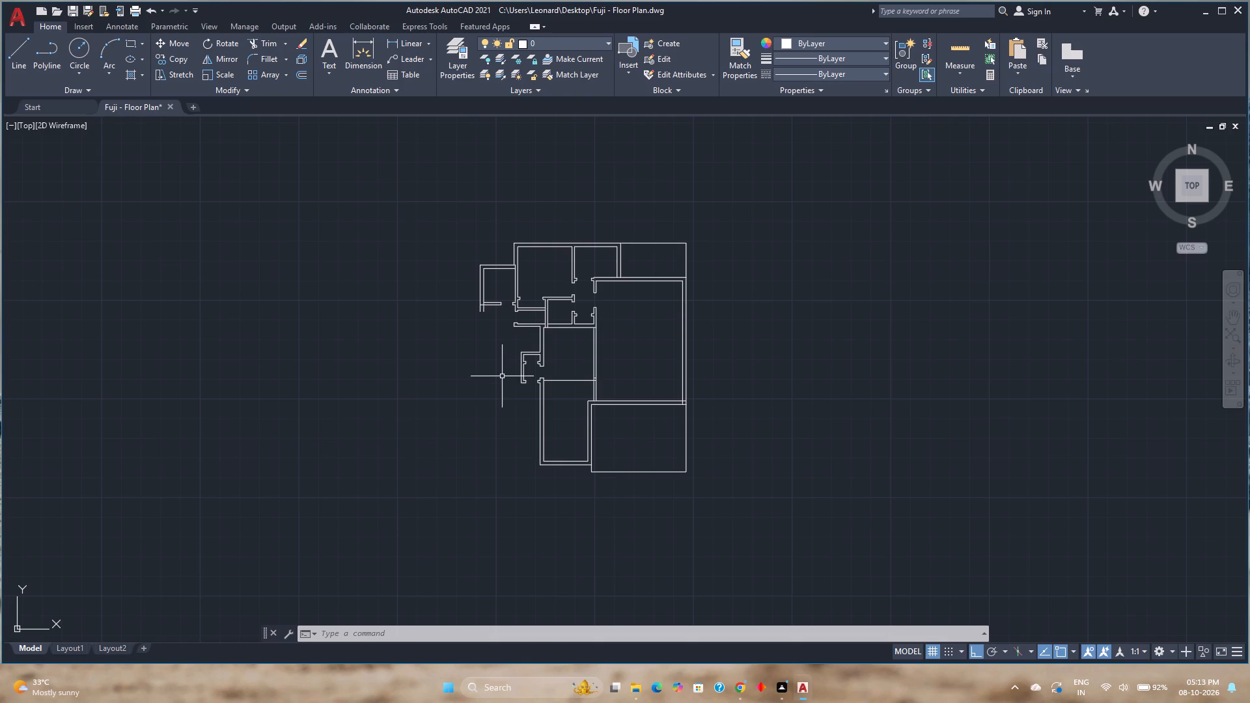
Offset the small side room's outer west wall line 7'6" westward, and offset that copy a further 9" west.
{"action": "scroll", "coordinate": [507, 369], "scroll_direction": "up", "scroll_amount": 2}
{"action": "middle_click_drag", "start_coordinate": [511, 368], "coordinate": [519, 462]}
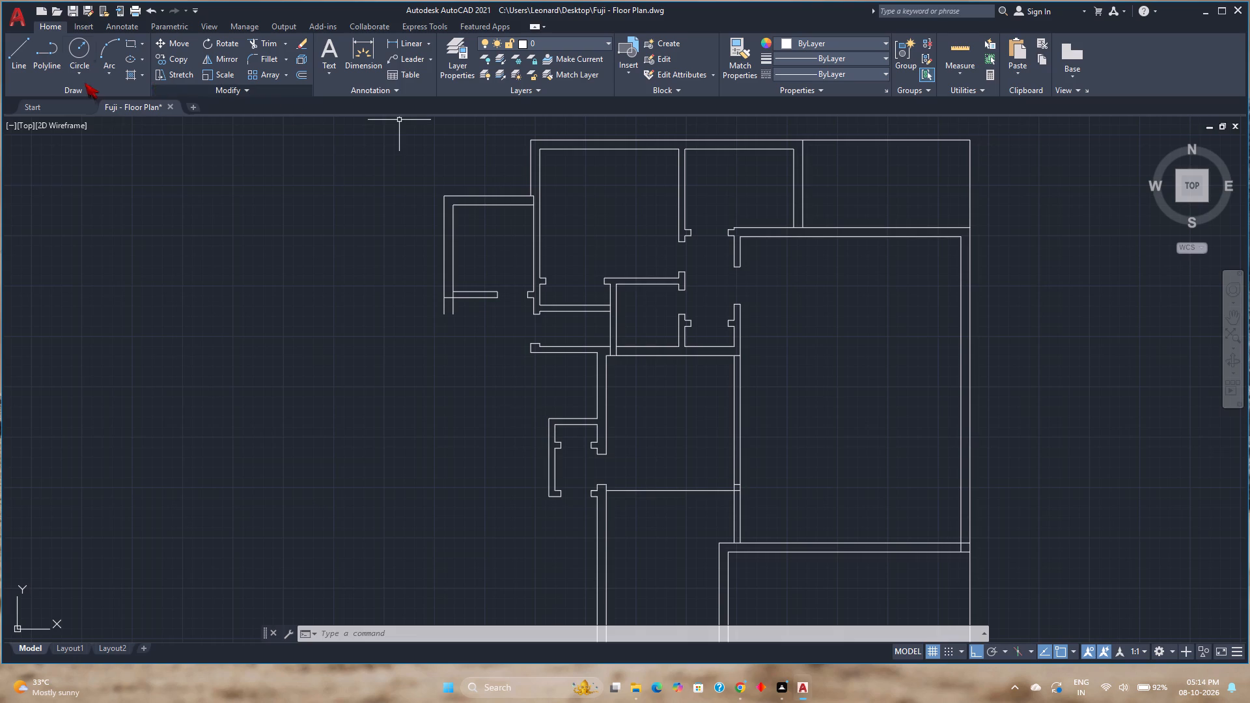
{"action": "left_click", "coordinate": [304, 70]}
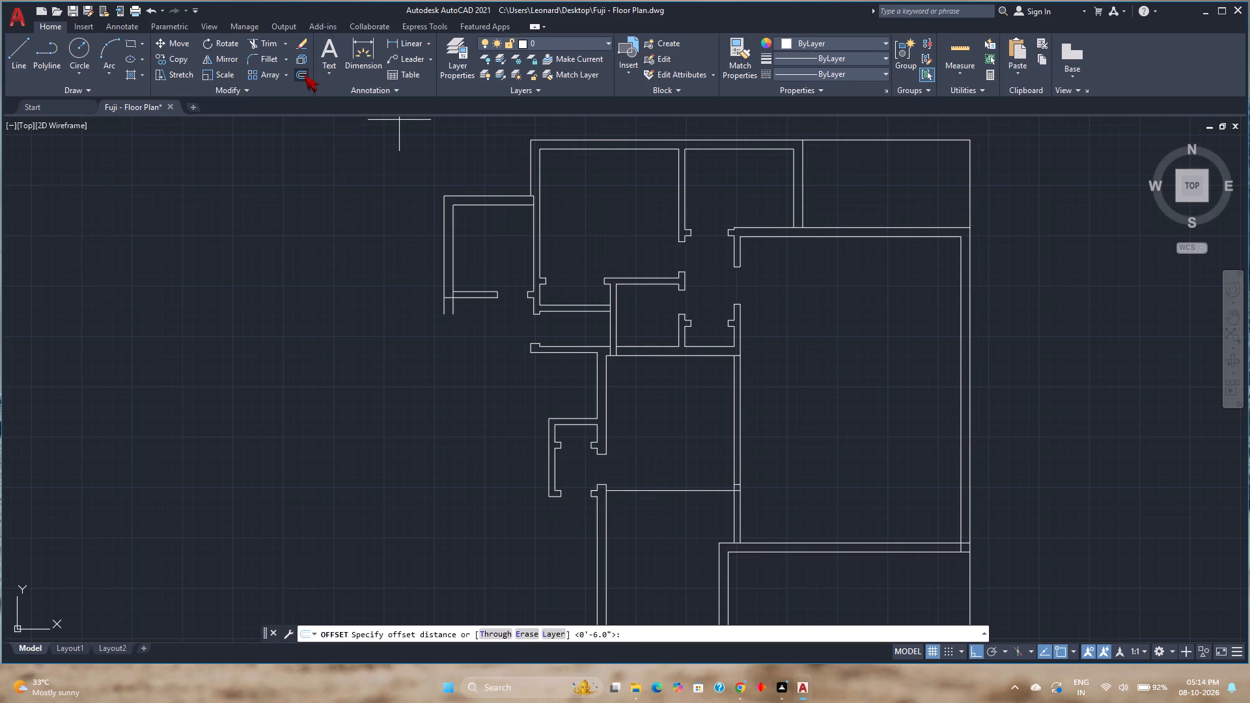
{"action": "type", "text": "7'6\""}
{"action": "key", "text": "Return"}
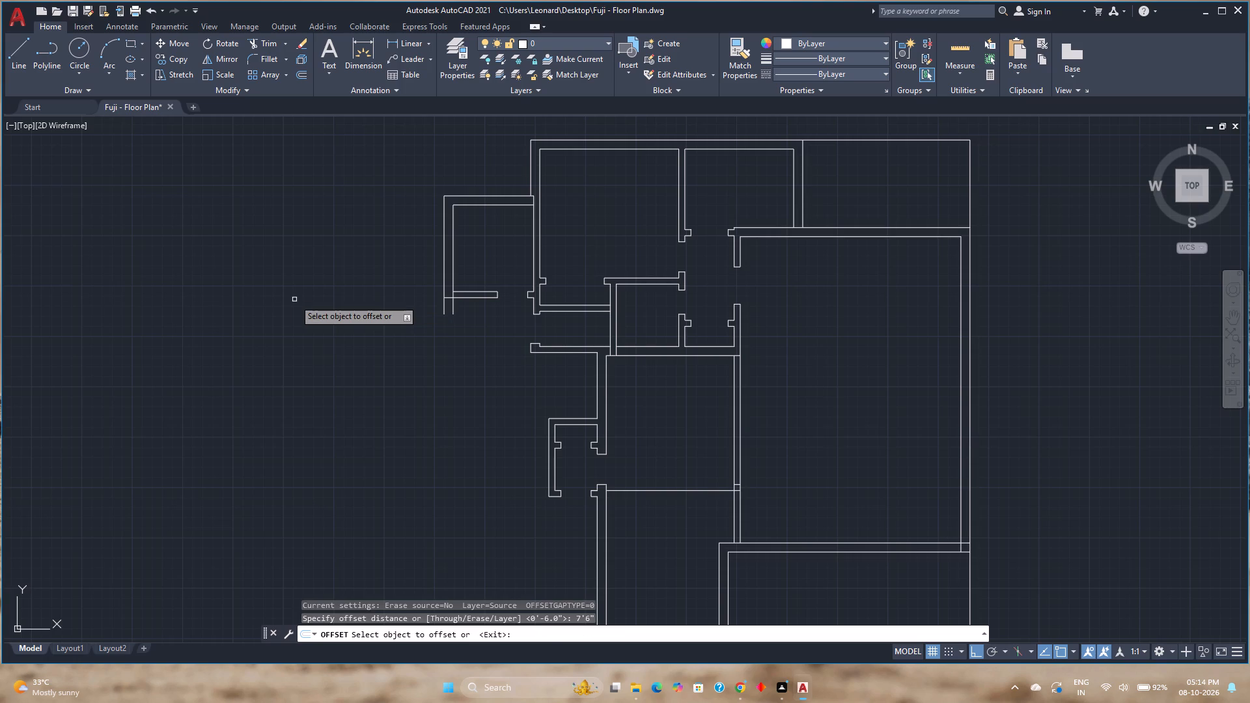
{"action": "left_click", "coordinate": [550, 465]}
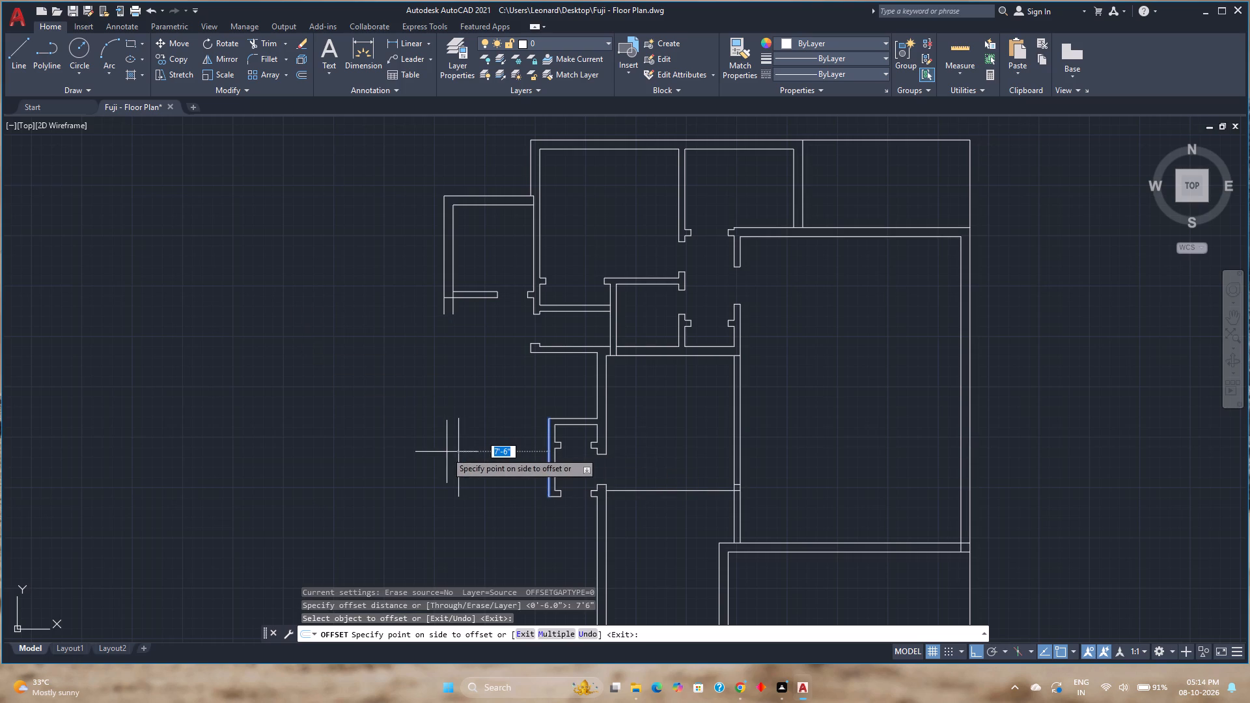
{"action": "left_click", "coordinate": [445, 450]}
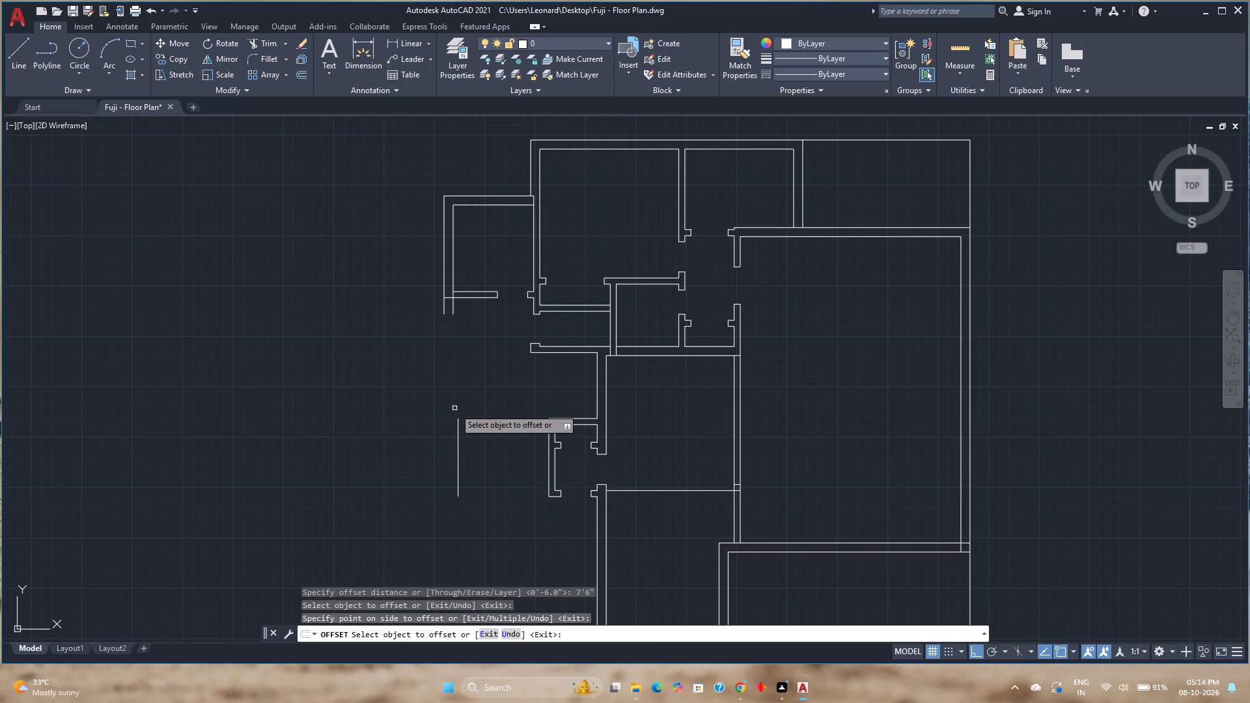
{"action": "left_click", "coordinate": [458, 460]}
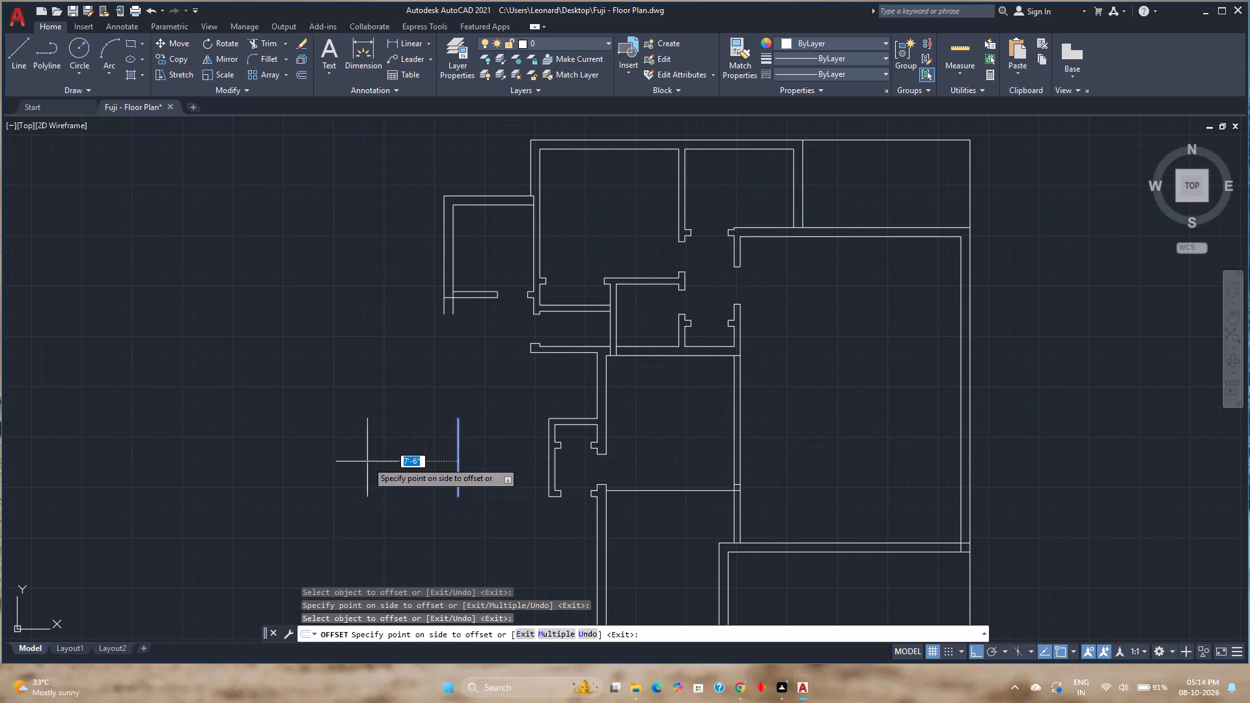
{"action": "key", "text": "9"}
{"action": "key", "text": "Return"}
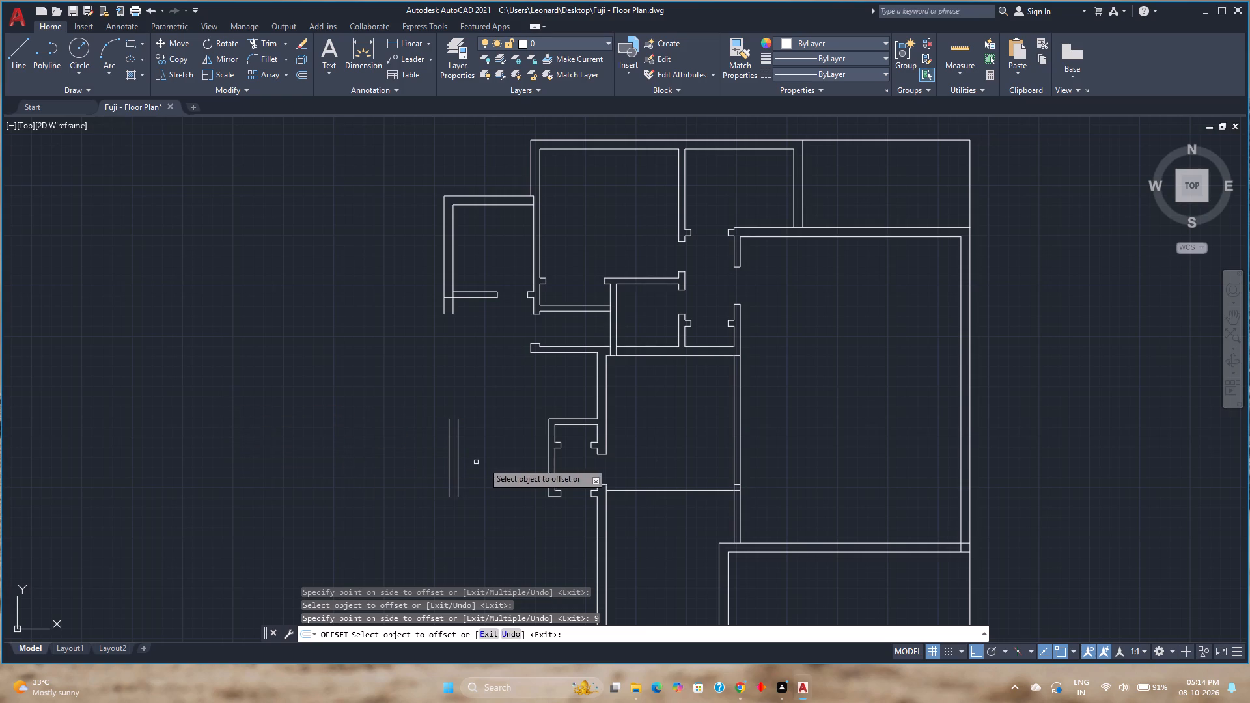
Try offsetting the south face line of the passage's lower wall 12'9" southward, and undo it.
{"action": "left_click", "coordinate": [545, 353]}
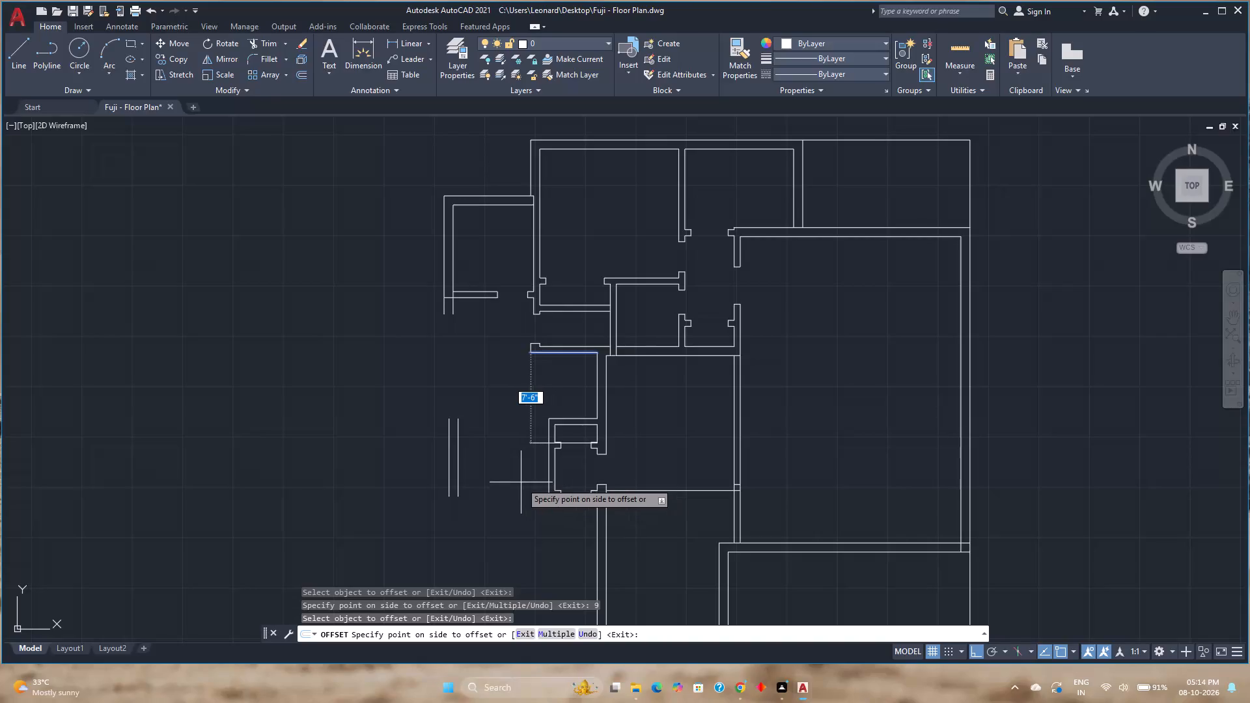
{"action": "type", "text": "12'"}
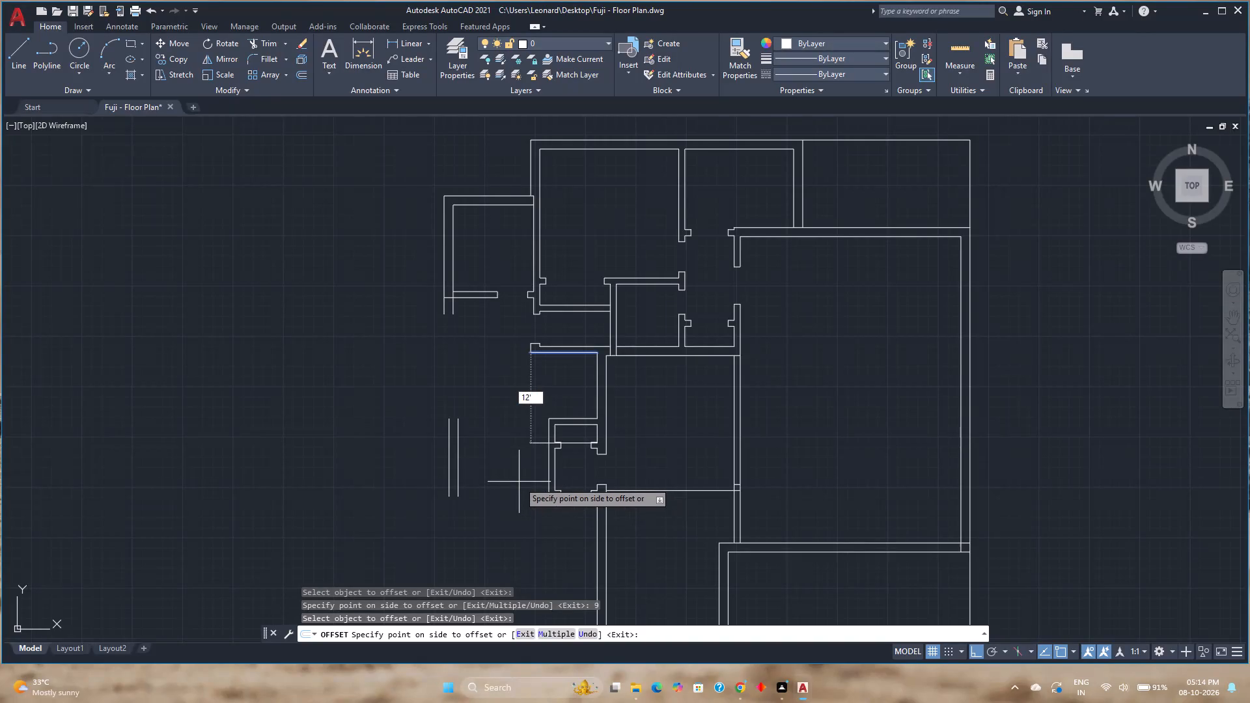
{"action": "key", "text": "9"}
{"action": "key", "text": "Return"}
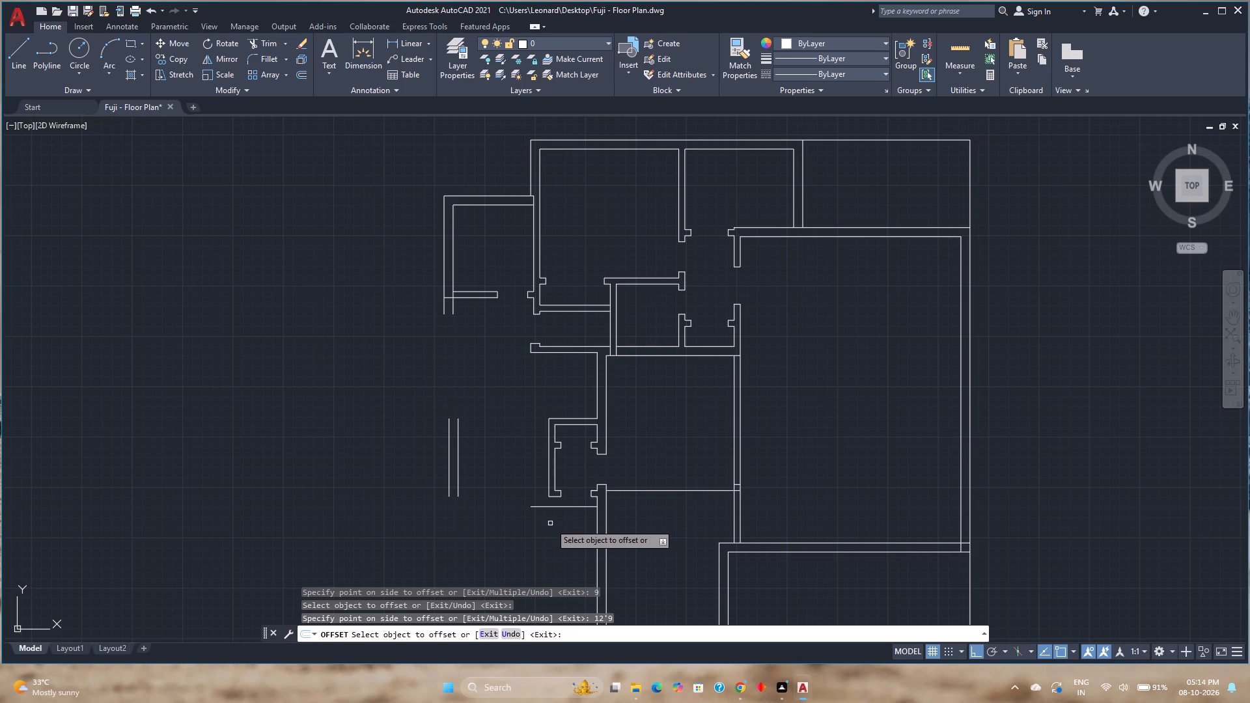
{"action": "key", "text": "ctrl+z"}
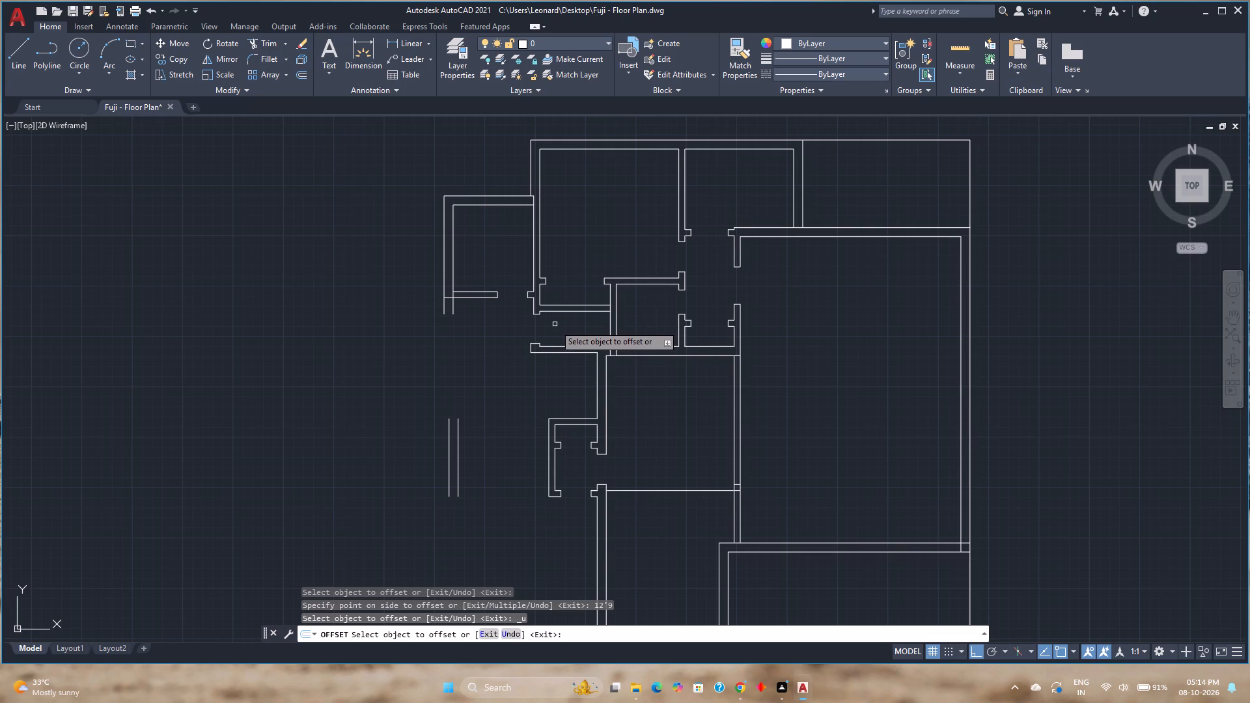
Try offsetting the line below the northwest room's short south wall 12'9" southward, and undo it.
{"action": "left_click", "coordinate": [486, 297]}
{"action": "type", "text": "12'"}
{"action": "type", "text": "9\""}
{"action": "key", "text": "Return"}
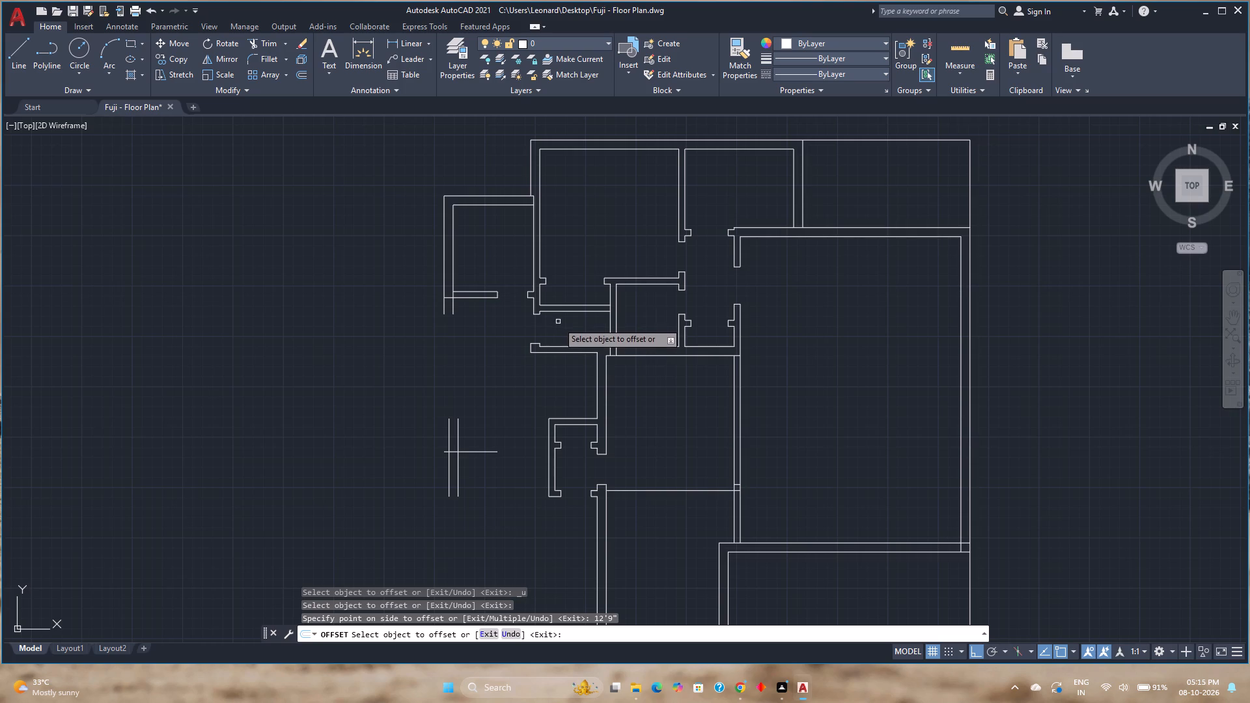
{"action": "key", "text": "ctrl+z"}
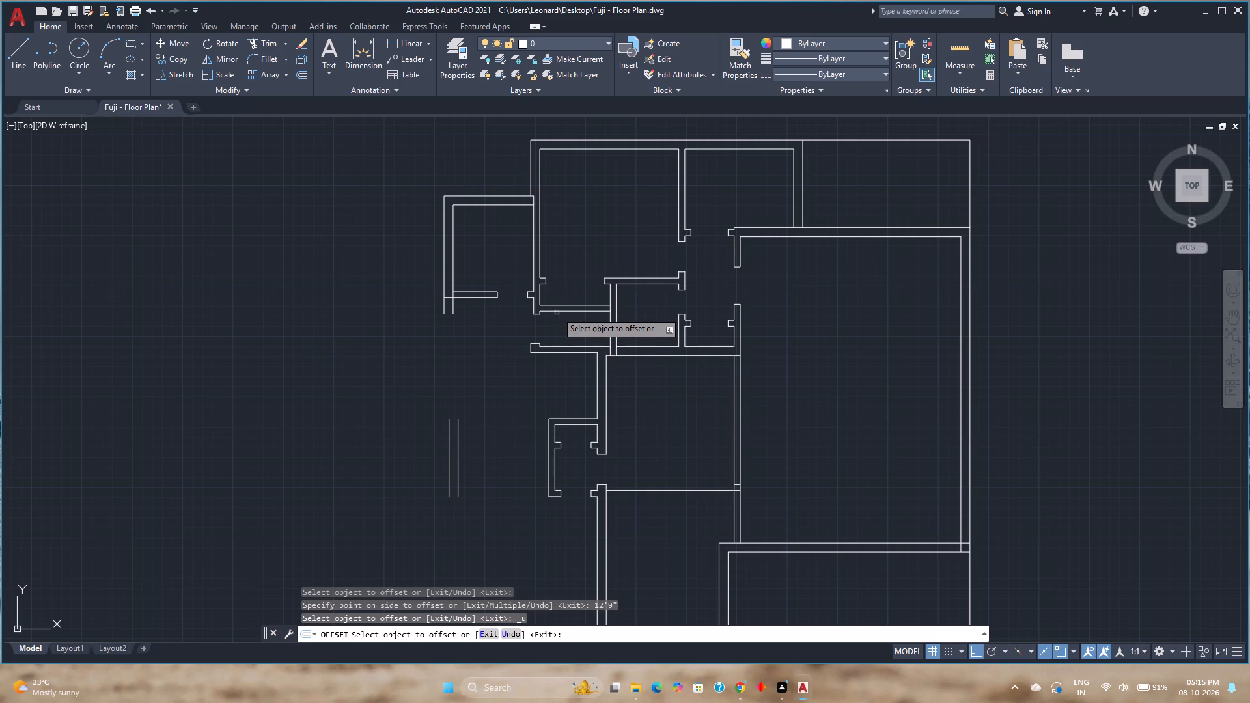
Offset the south face line of the passage's upper wall 12'9" southward and end the Offset command.
{"action": "left_click", "coordinate": [557, 311]}
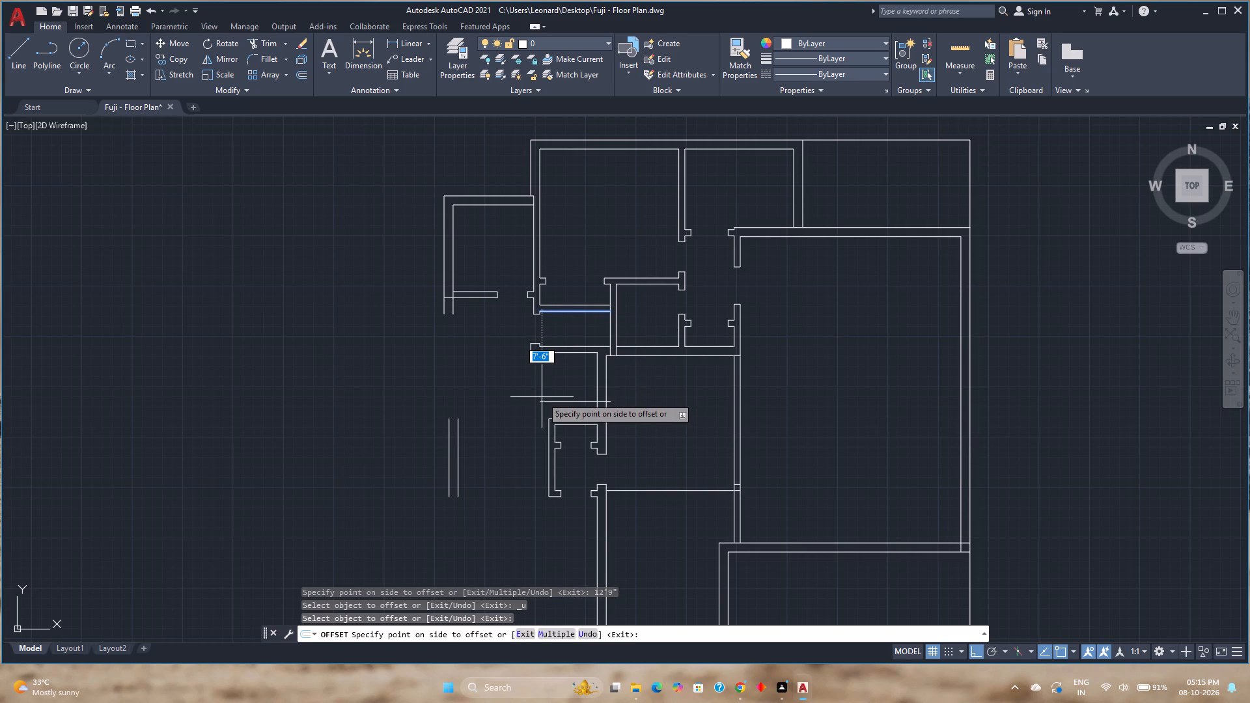
{"action": "key", "text": "1"}
{"action": "type", "text": "2'9"}
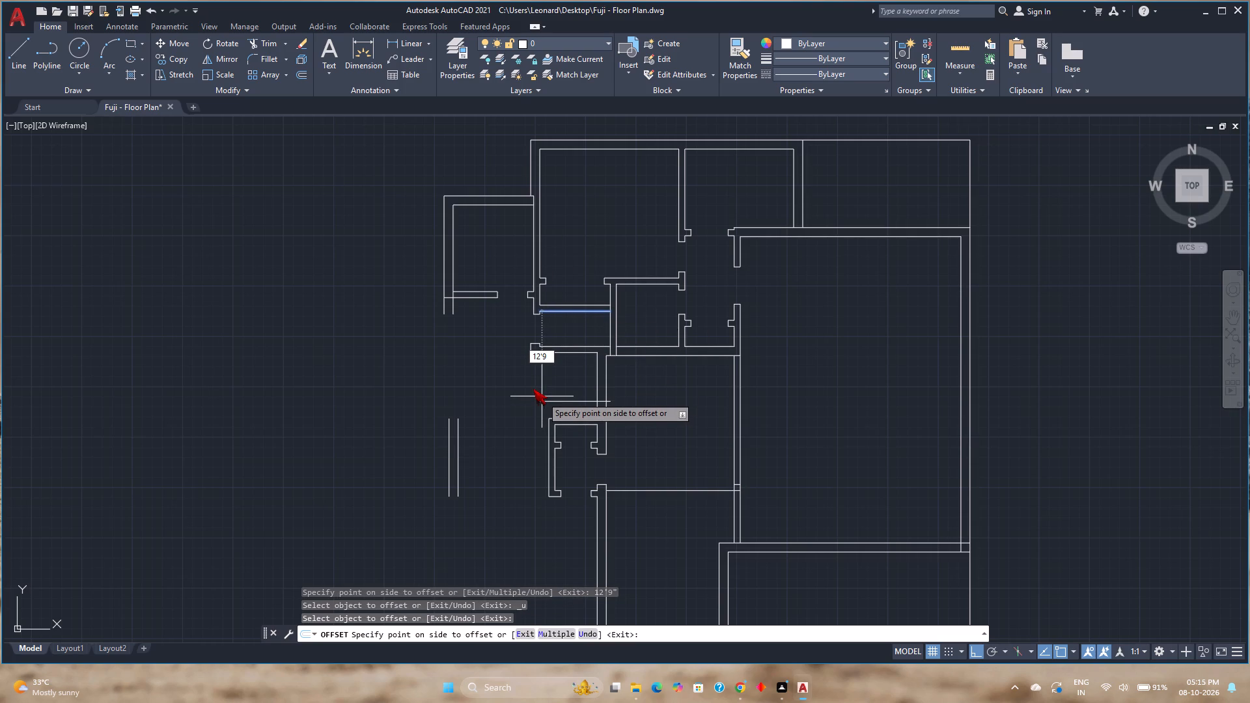
{"action": "key", "text": "shift+quotedbl"}
{"action": "key", "text": "Return"}
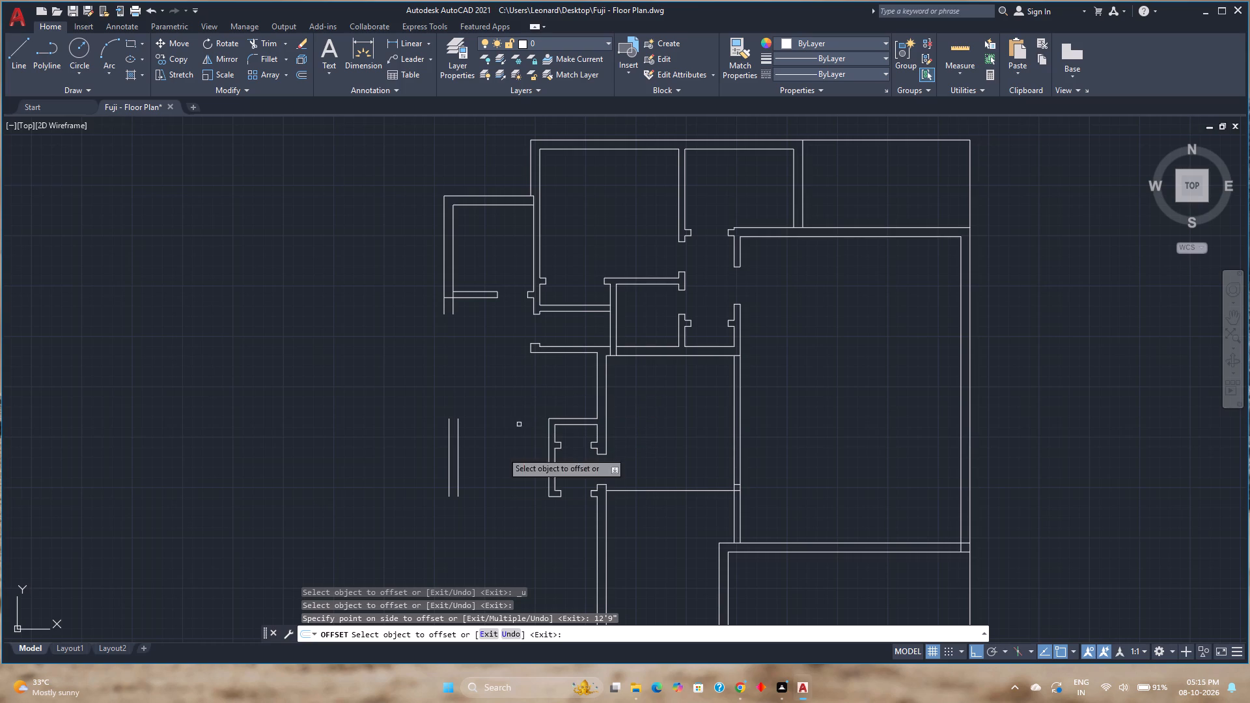
{"action": "key", "text": "Escape"}
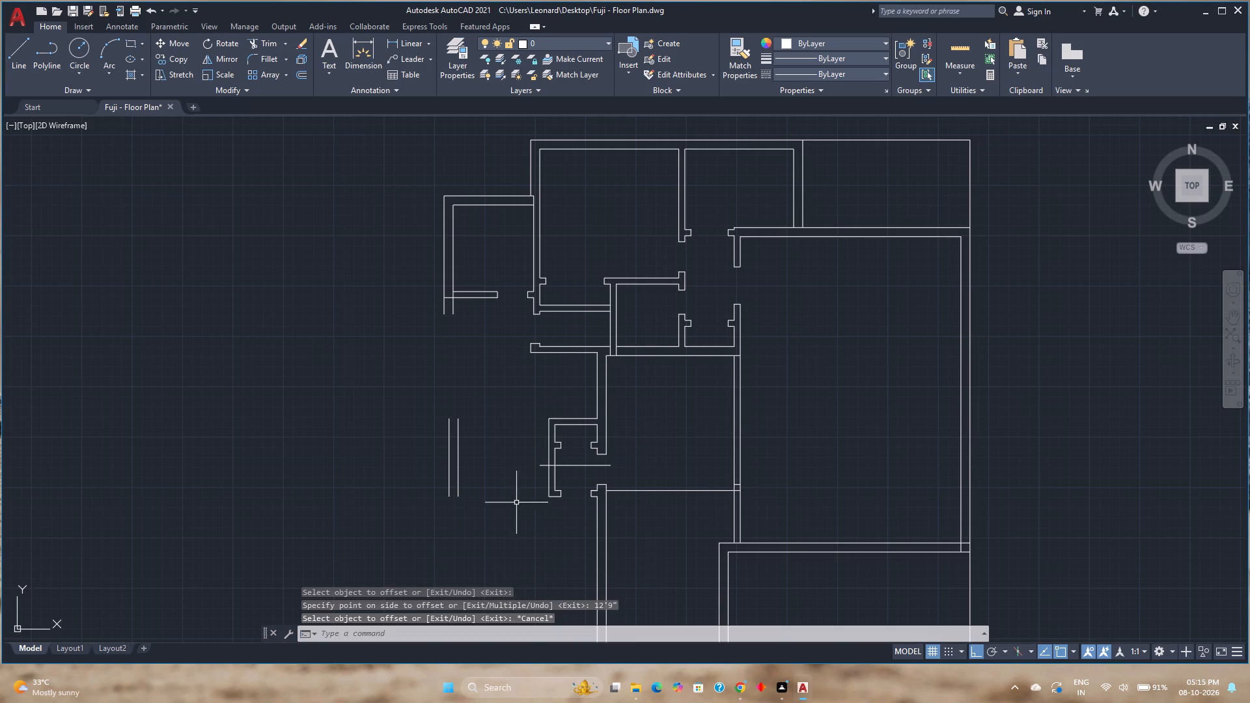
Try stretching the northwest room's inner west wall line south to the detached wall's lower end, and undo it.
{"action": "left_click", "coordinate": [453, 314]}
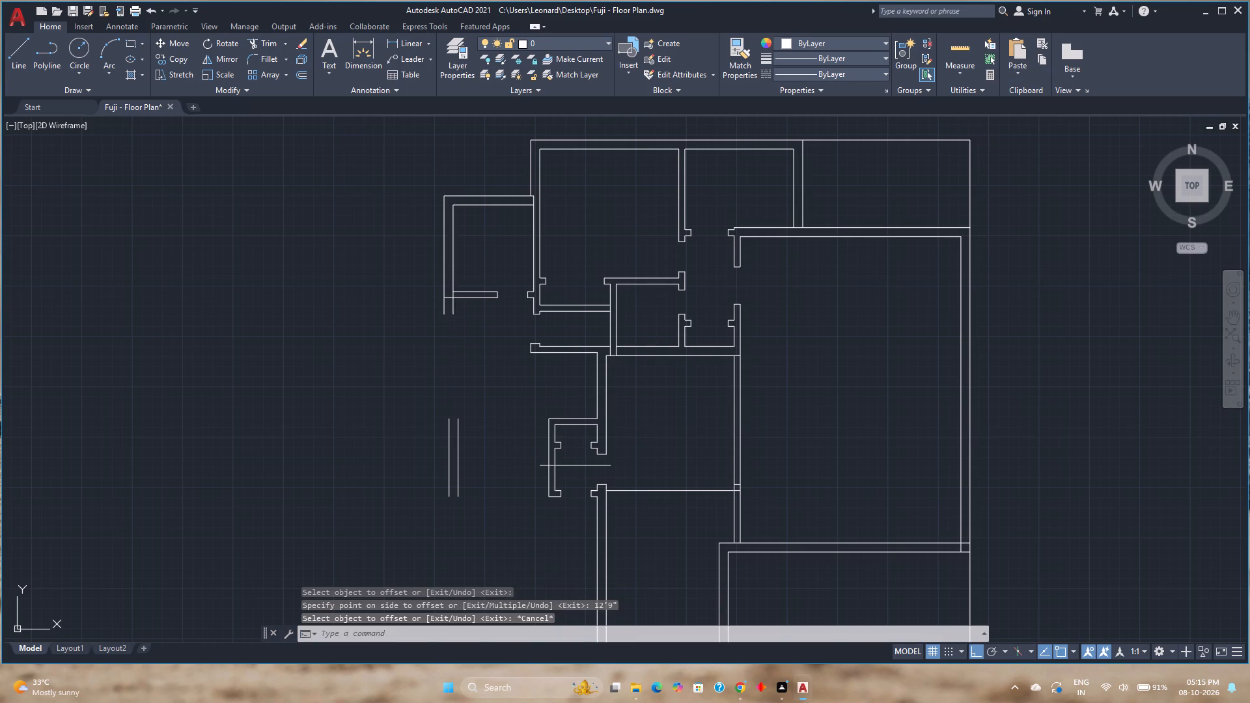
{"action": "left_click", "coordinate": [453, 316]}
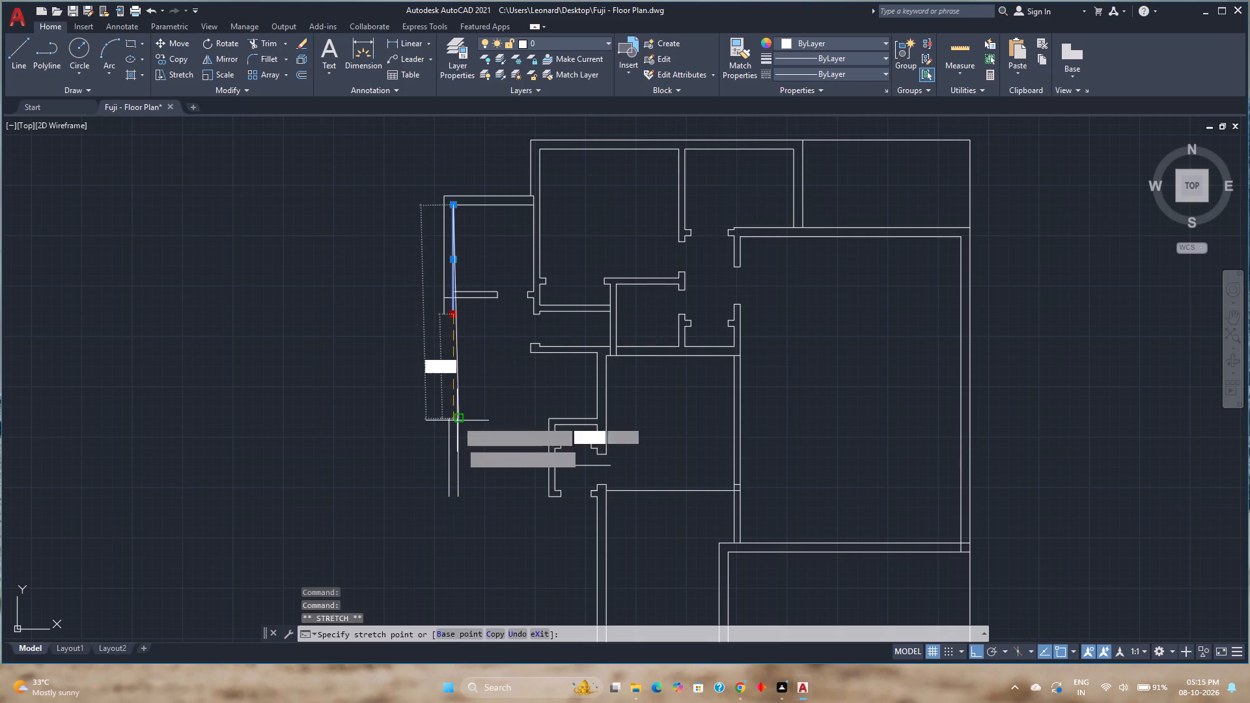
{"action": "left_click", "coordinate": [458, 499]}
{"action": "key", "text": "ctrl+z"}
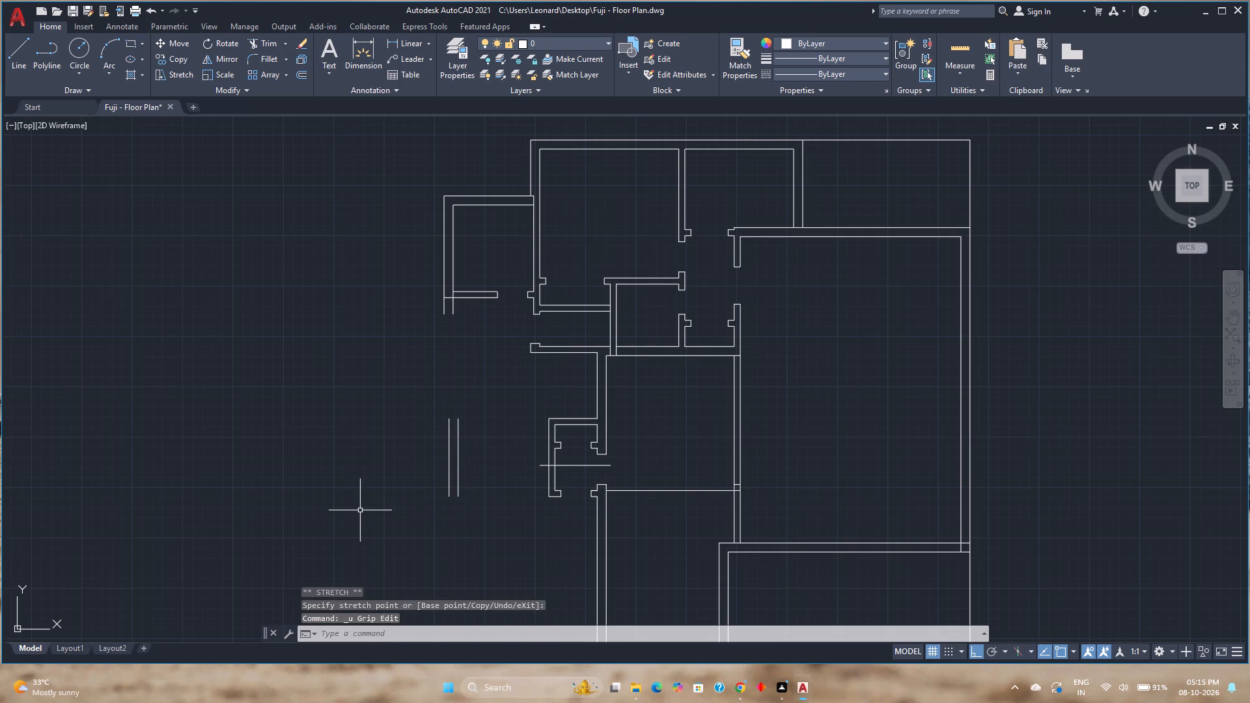
Delete the two detached vertical lines west of the small side room.
{"action": "left_click", "coordinate": [488, 467]}
{"action": "left_click", "coordinate": [417, 456]}
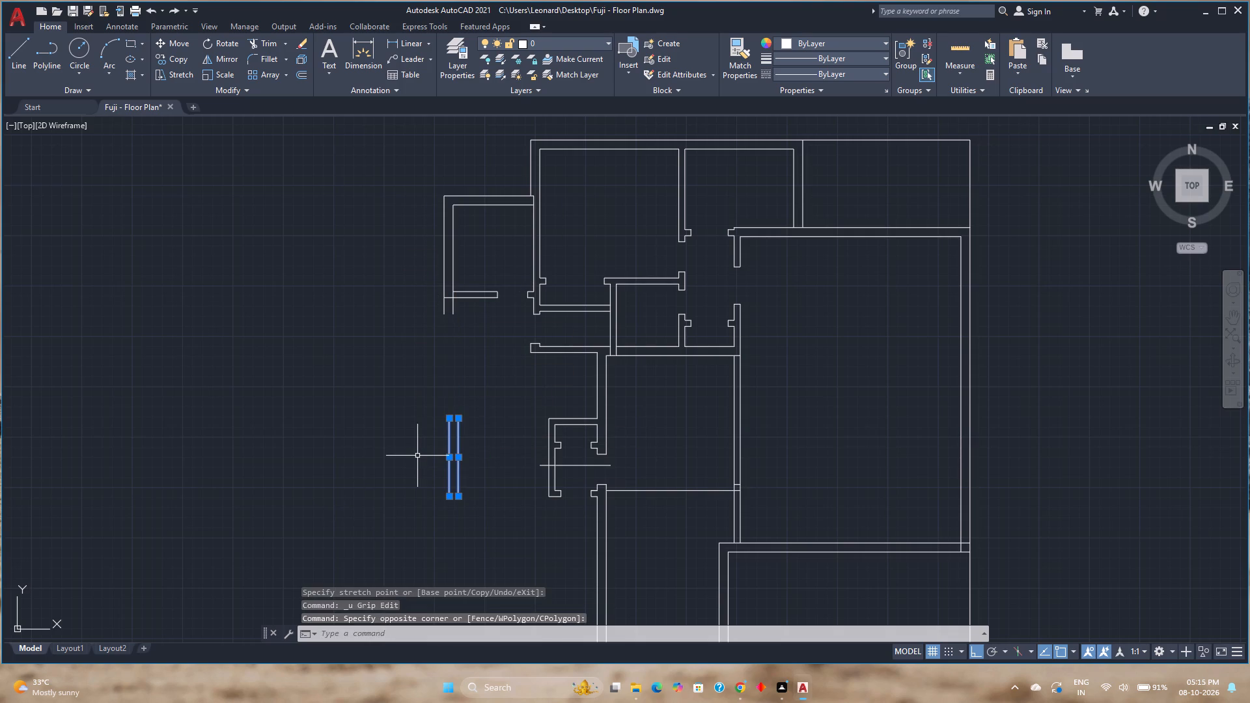
{"action": "key", "text": "Delete"}
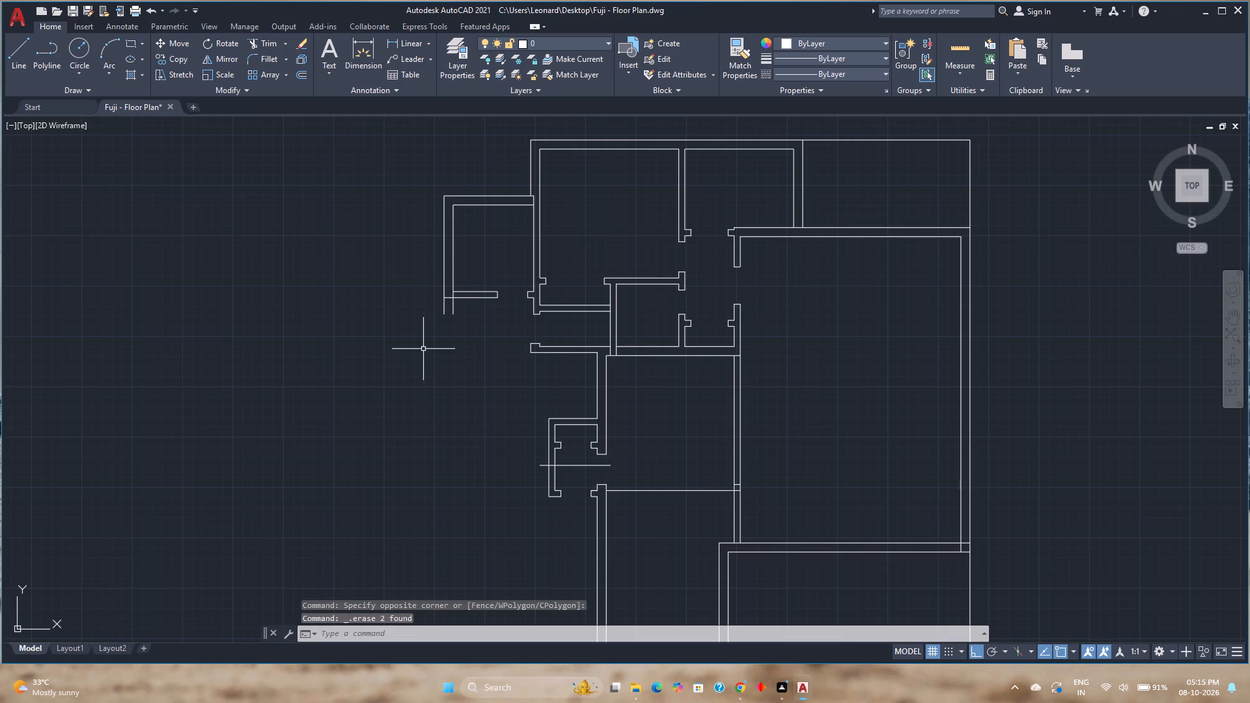
Stretch the northwest room's inner and outer west wall lines southward past the level of the 12'9" offset line.
{"action": "left_click", "coordinate": [456, 301]}
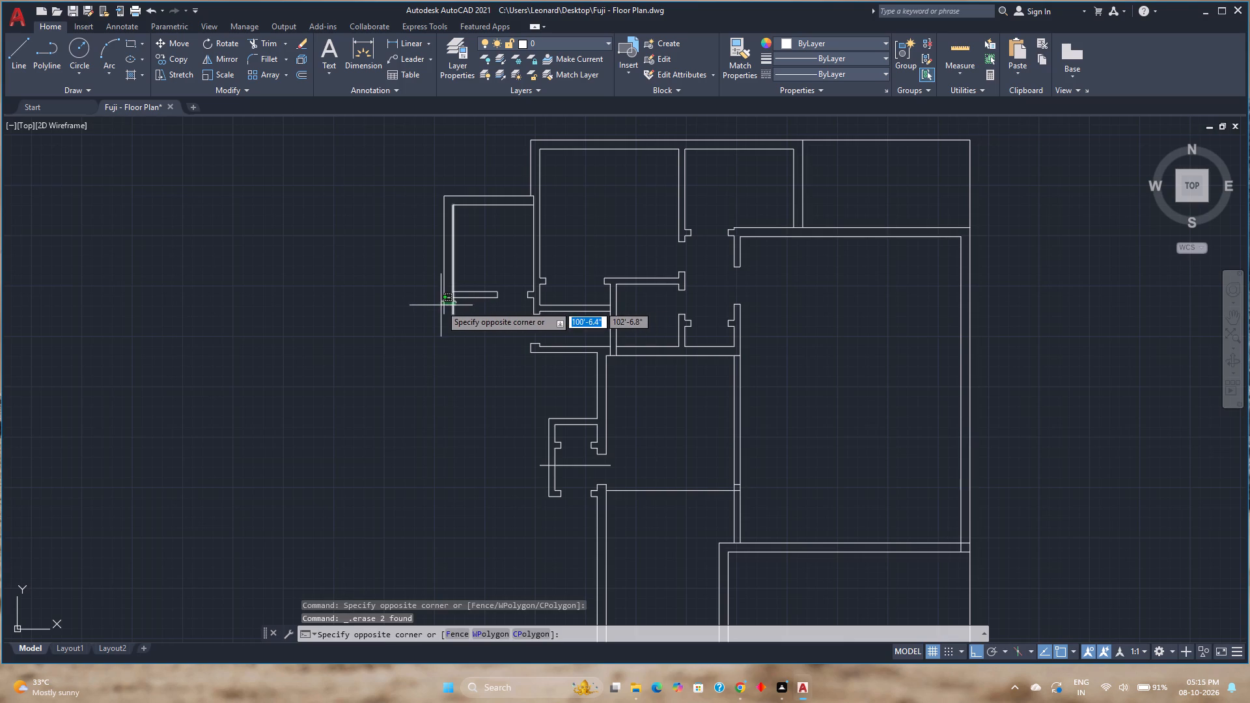
{"action": "left_click", "coordinate": [451, 306]}
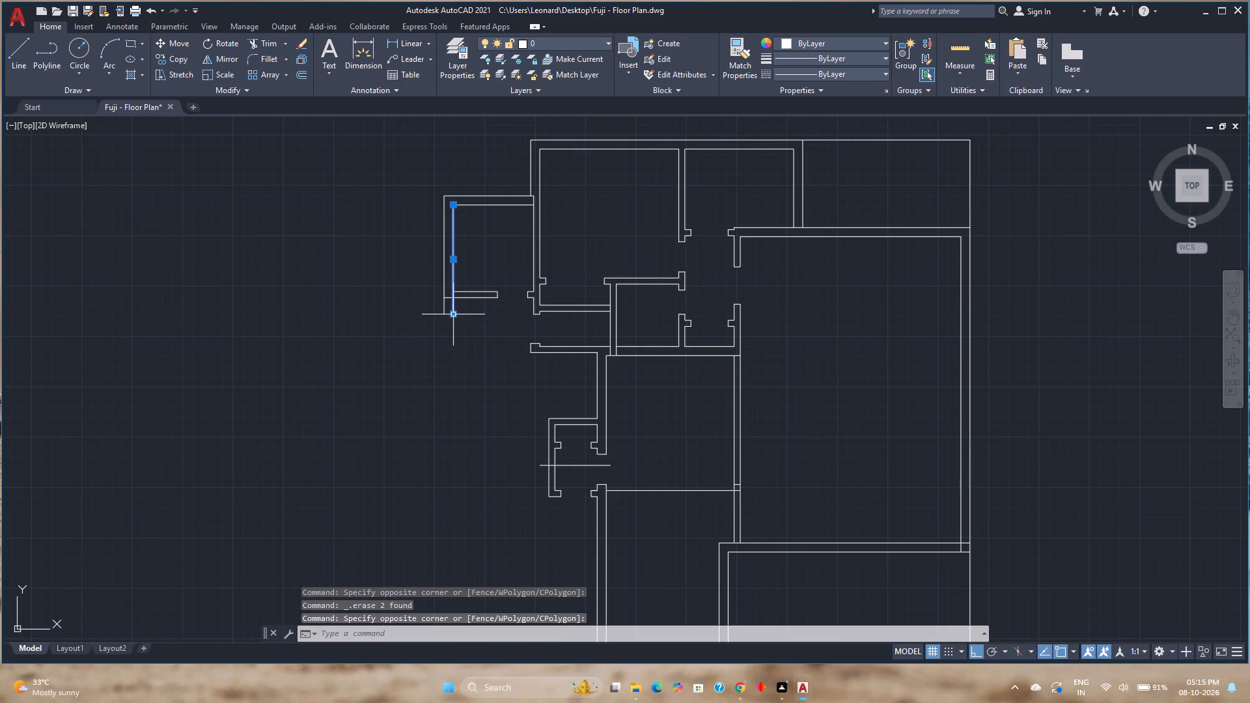
{"action": "left_click", "coordinate": [453, 314]}
{"action": "left_click", "coordinate": [467, 505]}
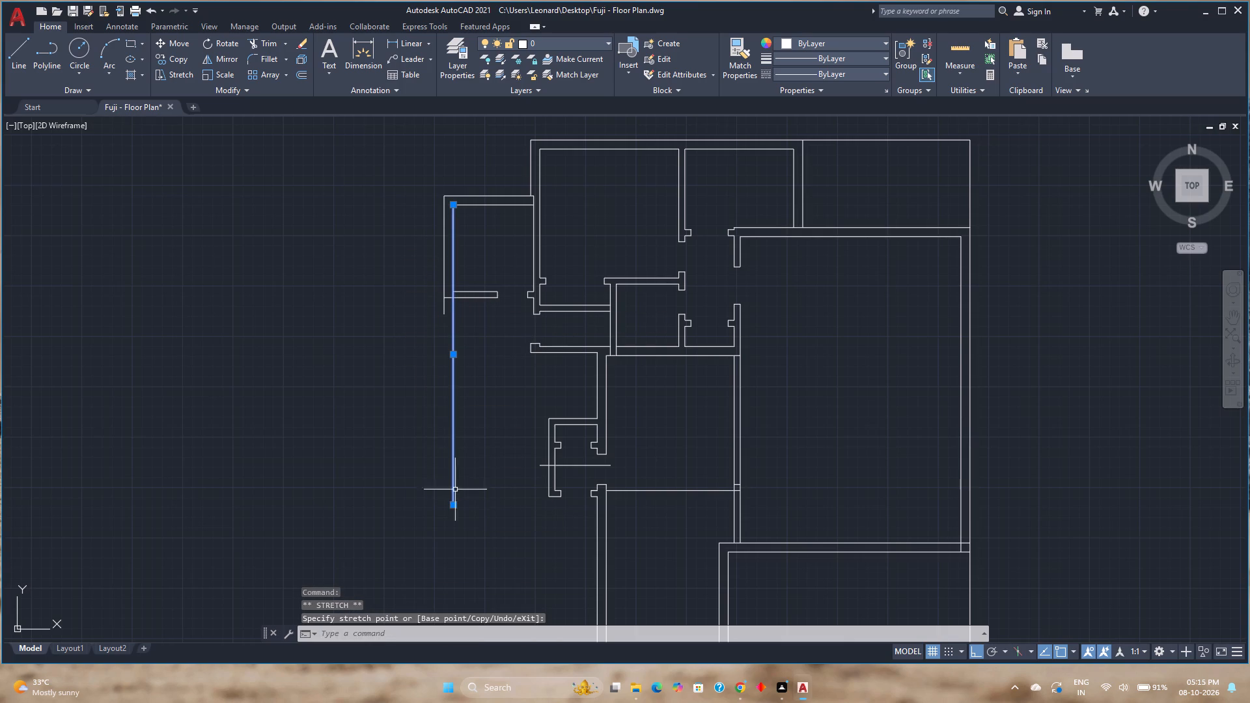
{"action": "left_click", "coordinate": [443, 309]}
{"action": "left_click", "coordinate": [442, 315]}
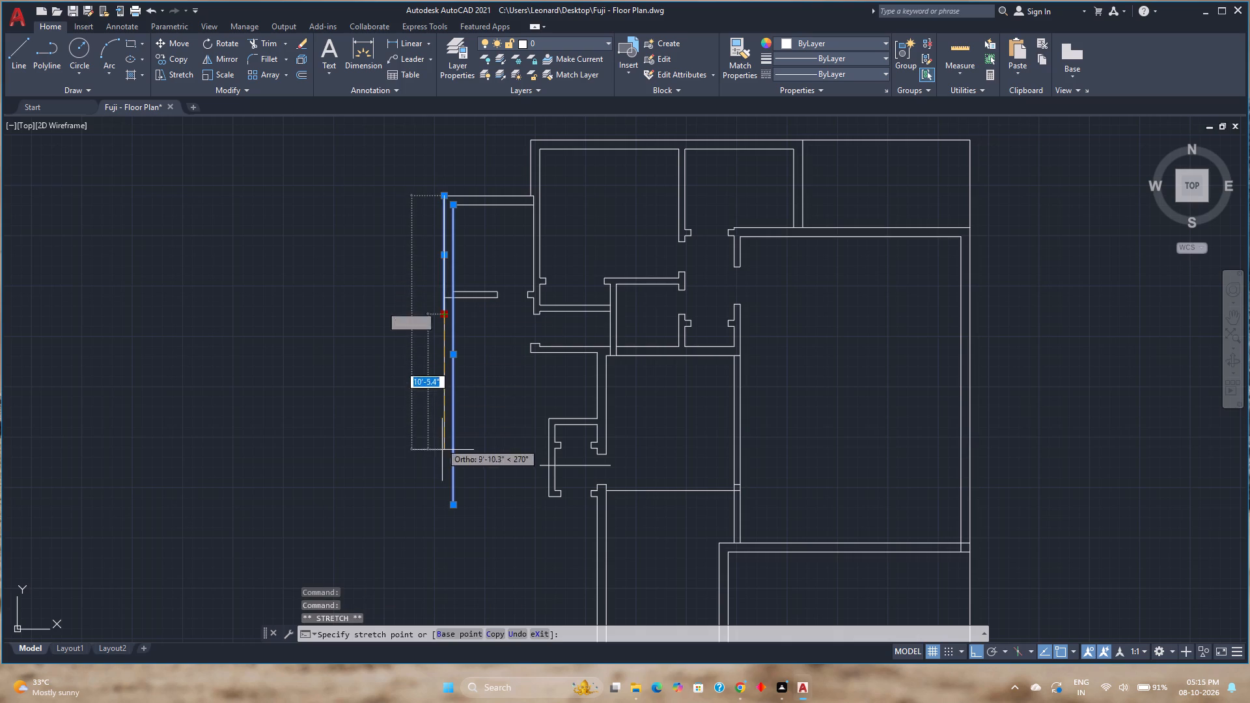
{"action": "left_click", "coordinate": [444, 486]}
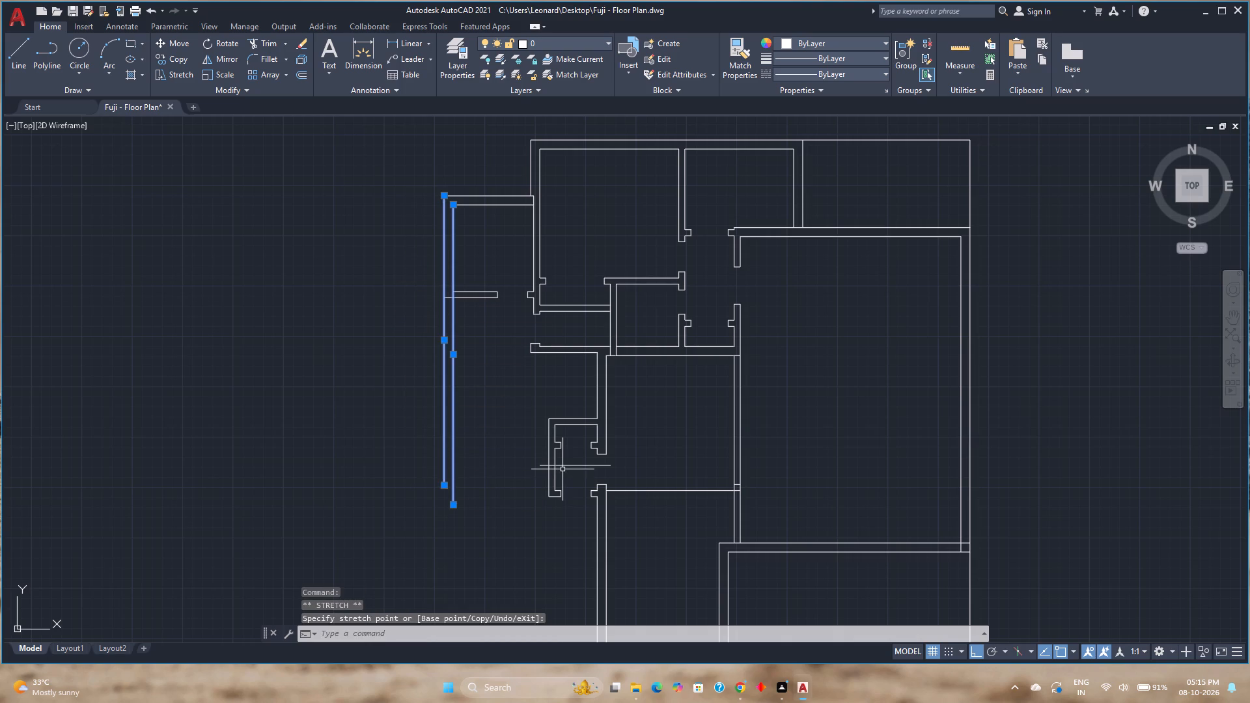
Stretch the 12'9" offset line west to the outer west wall line and shorten its east end to the small side room's outer west face.
{"action": "left_click", "coordinate": [567, 466]}
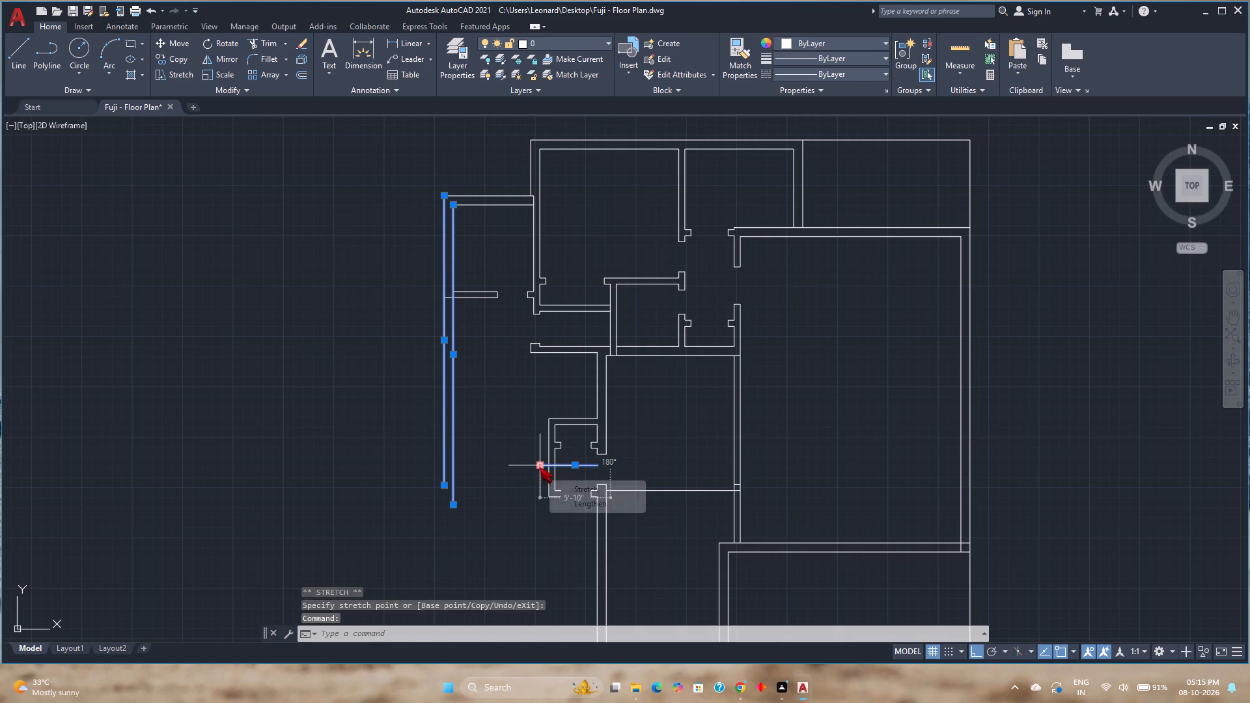
{"action": "left_click", "coordinate": [539, 467]}
{"action": "left_click", "coordinate": [443, 467]}
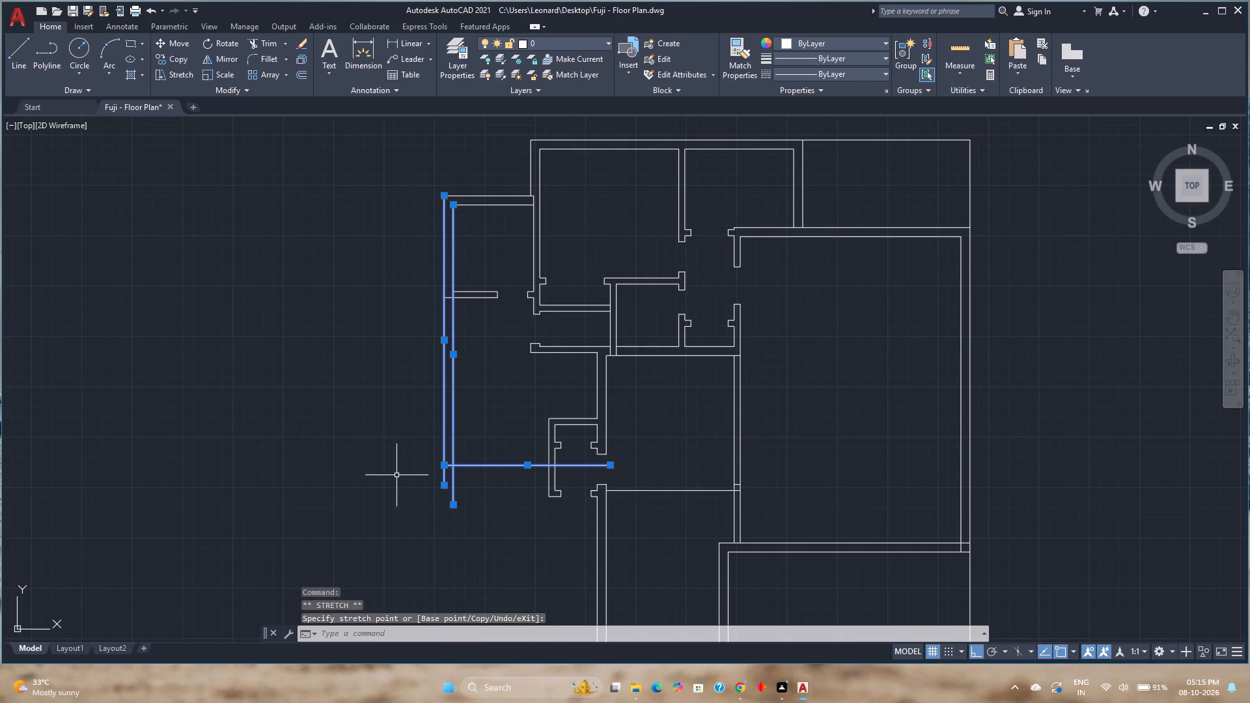
{"action": "key", "text": "Escape"}
{"action": "left_click", "coordinate": [611, 465]}
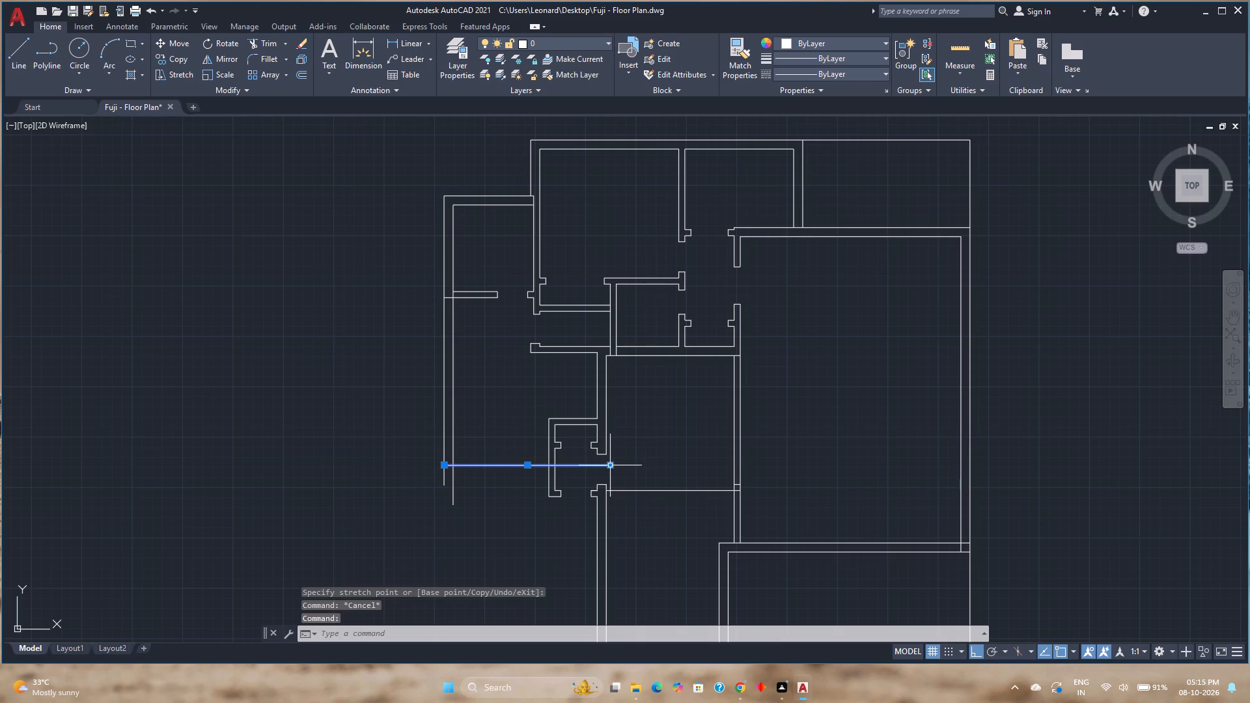
{"action": "left_click", "coordinate": [611, 465]}
{"action": "key", "text": "Escape"}
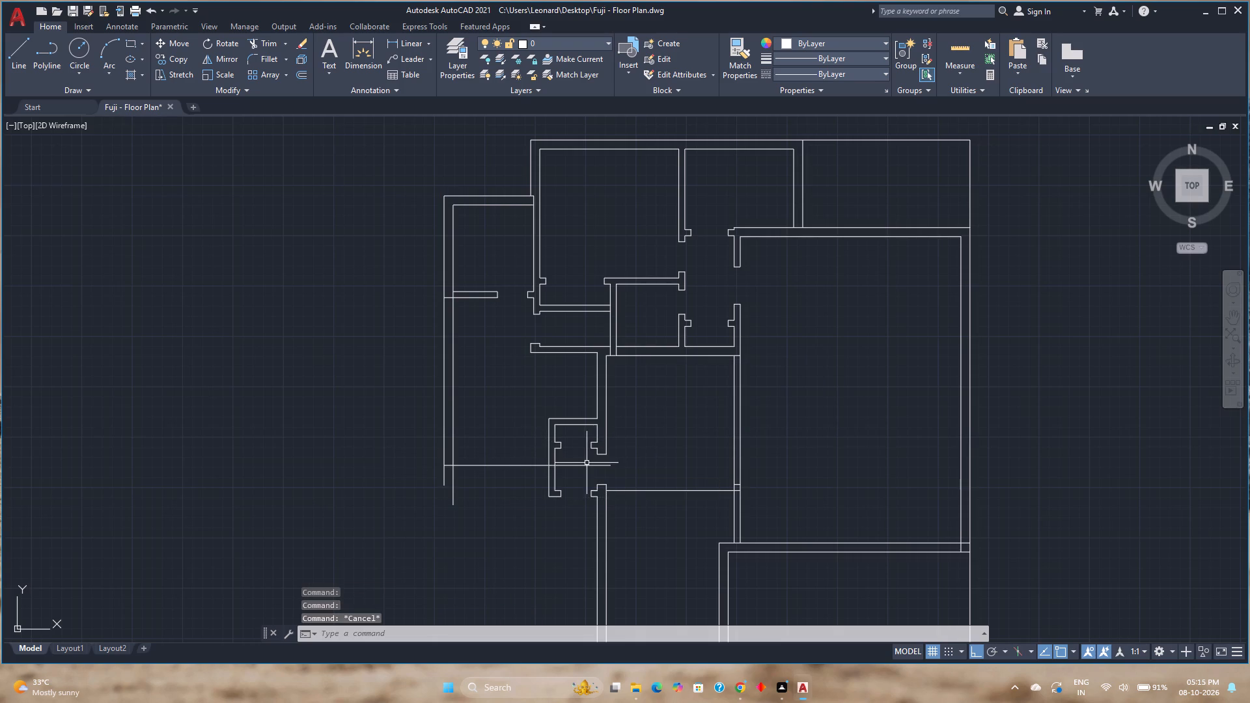
{"action": "left_click", "coordinate": [588, 465]}
{"action": "left_click", "coordinate": [610, 465]}
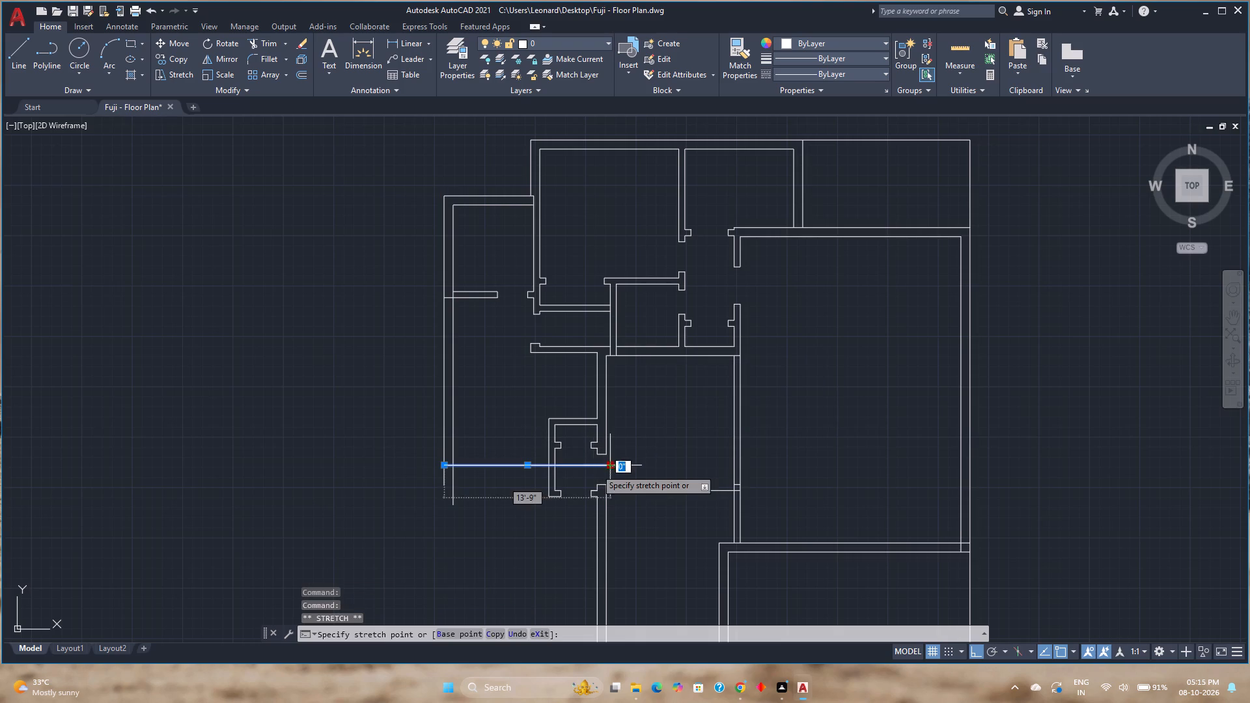
{"action": "left_click", "coordinate": [549, 467]}
{"action": "key", "text": "Escape"}
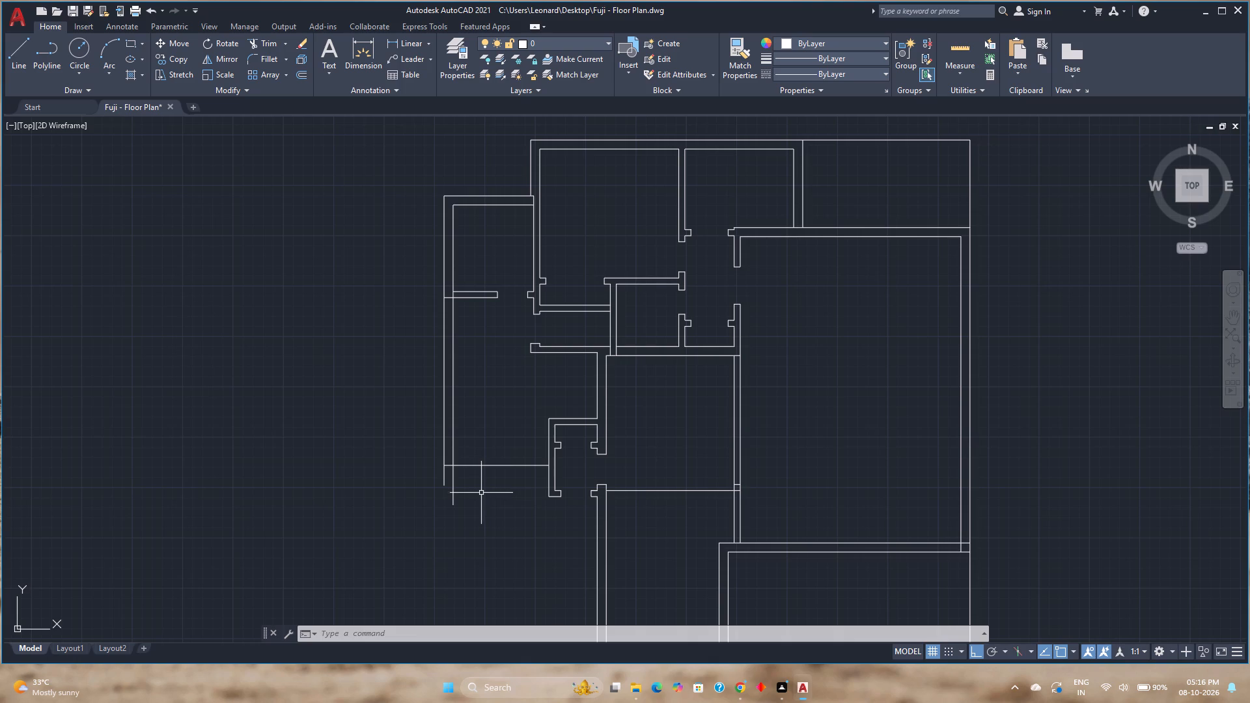
Offset the new south wall line between the west wall and the small side room 6" southward.
{"action": "scroll", "coordinate": [523, 482], "scroll_direction": "up", "scroll_amount": 2}
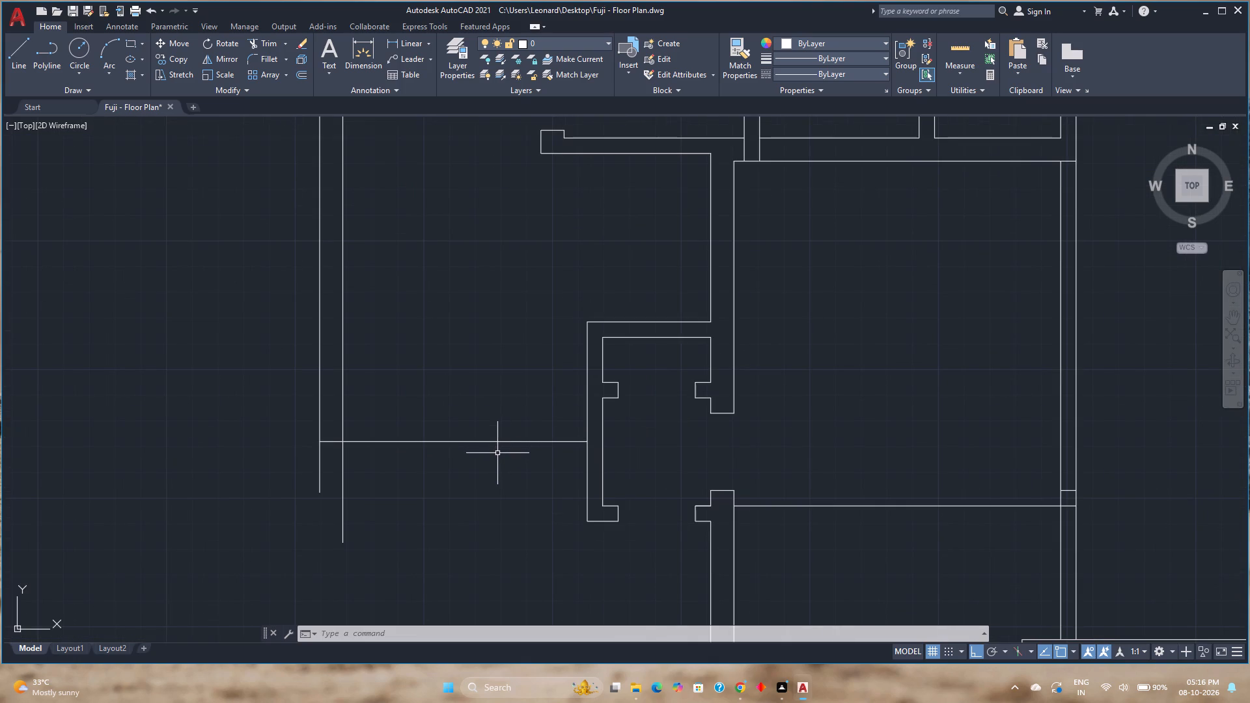
{"action": "left_click", "coordinate": [295, 76]}
{"action": "key", "text": "6"}
{"action": "key", "text": "Return"}
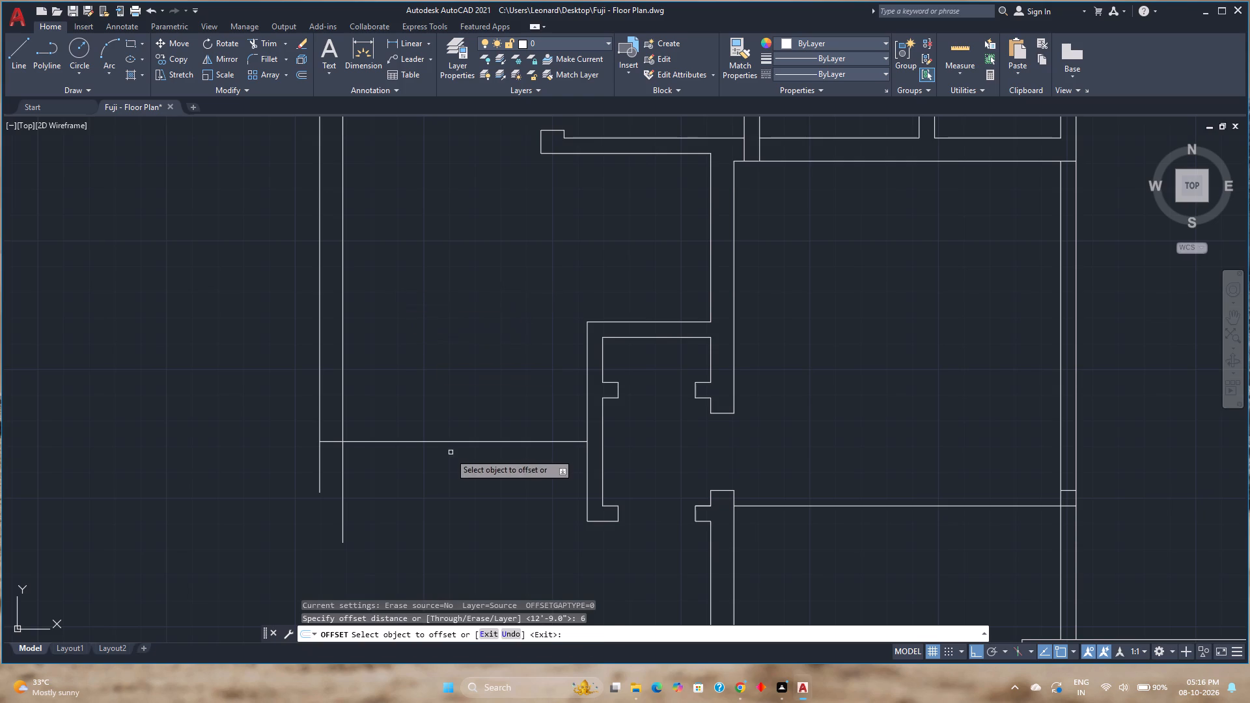
{"action": "left_click", "coordinate": [448, 441]}
{"action": "left_click", "coordinate": [452, 465]}
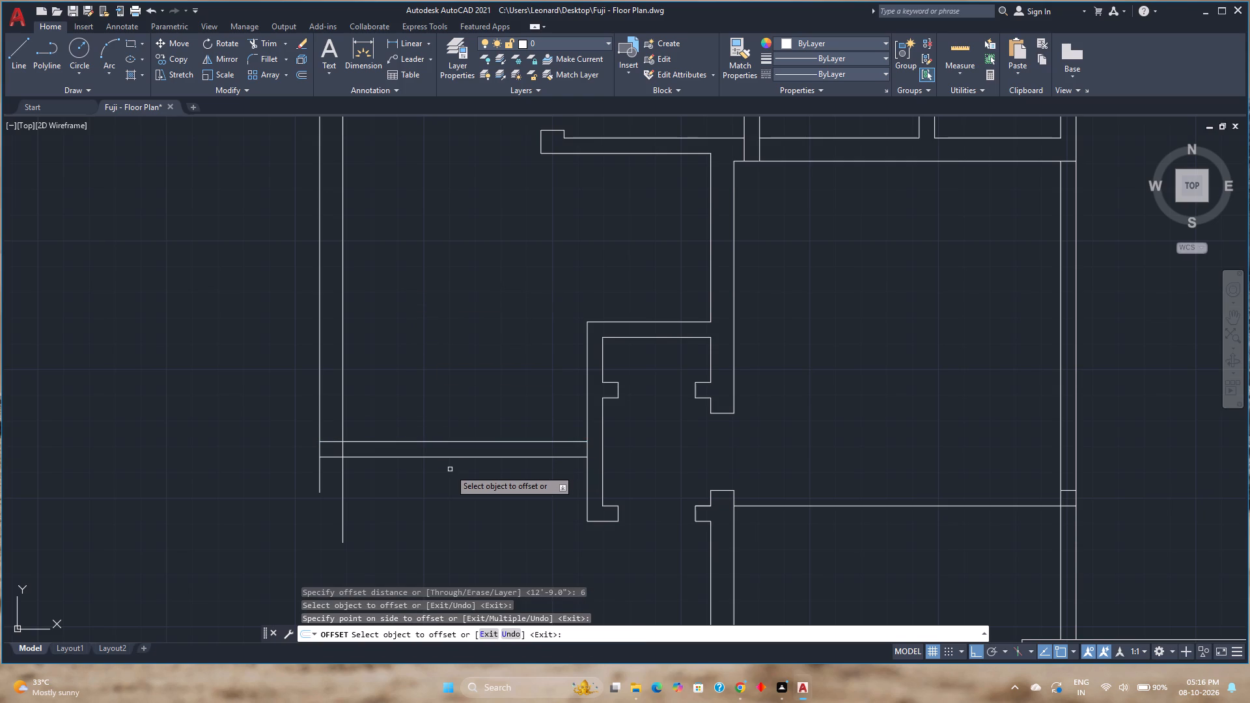
{"action": "key", "text": "Escape"}
Trim the wall overhangs at the southwest corner and the line crossing the south wall's junction with the small side room.
{"action": "type", "text": "tr"}
{"action": "key", "text": "Return"}
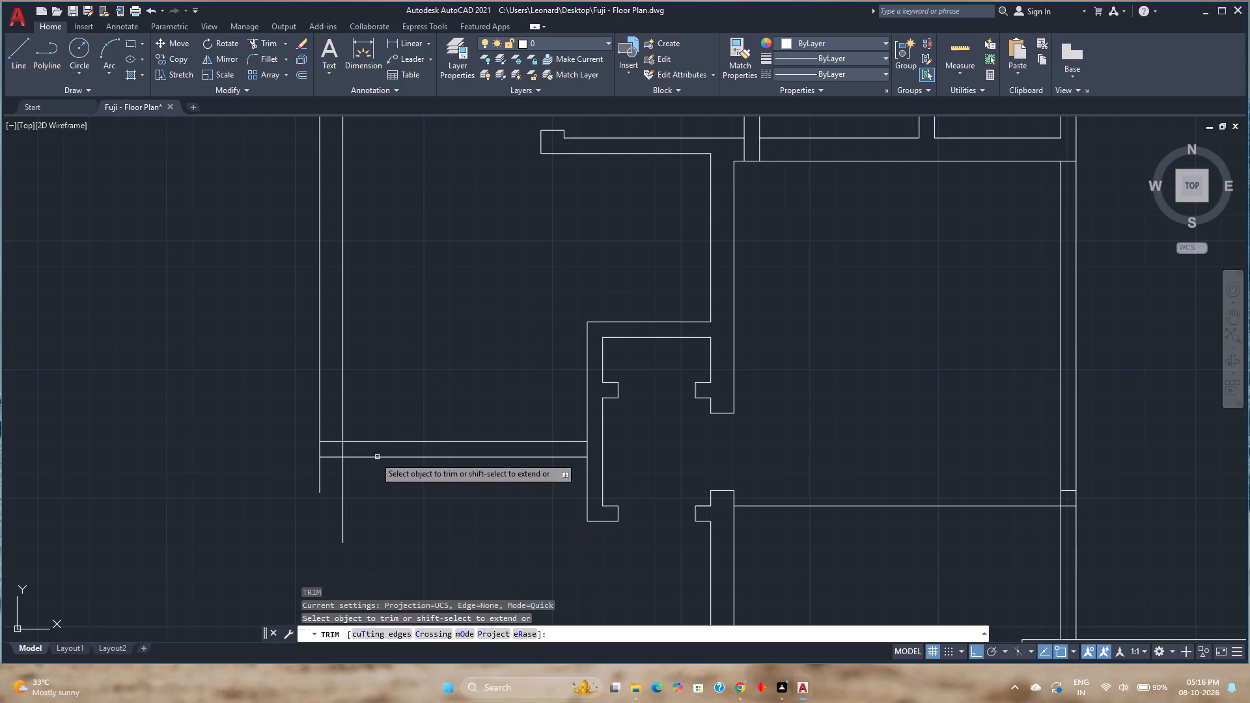
{"action": "left_click", "coordinate": [363, 477]}
{"action": "left_click", "coordinate": [304, 477]}
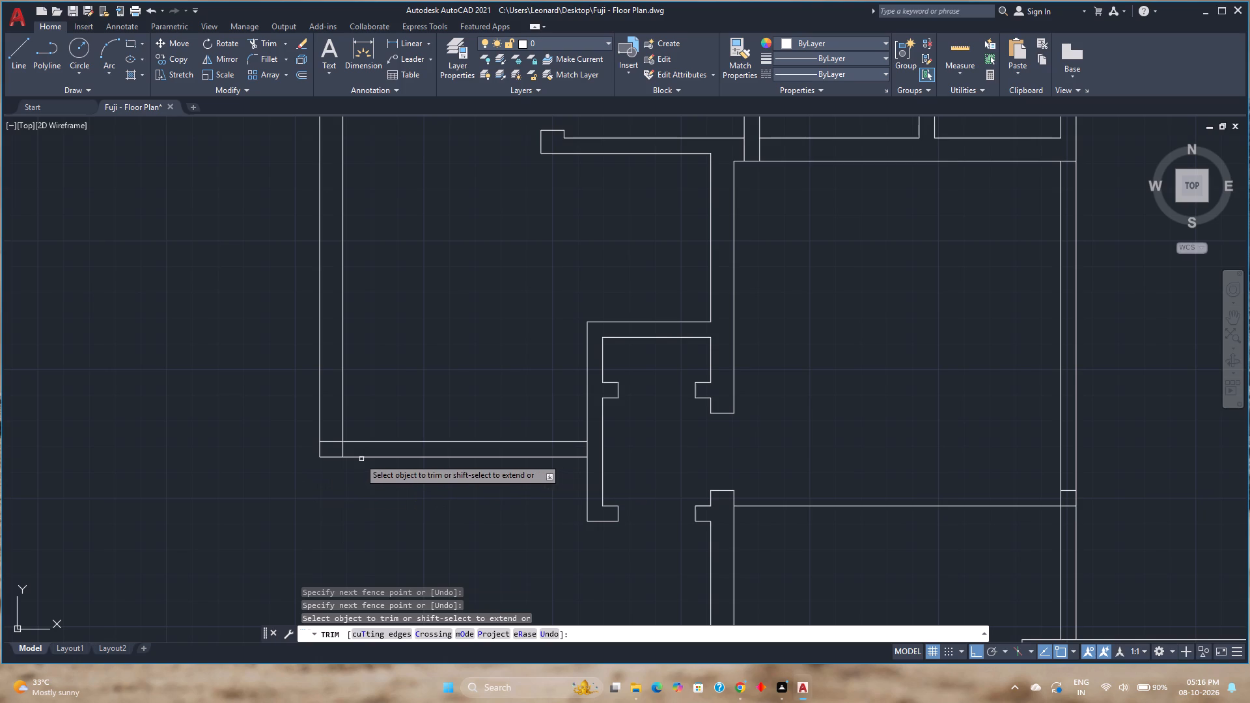
{"action": "left_click", "coordinate": [333, 436]}
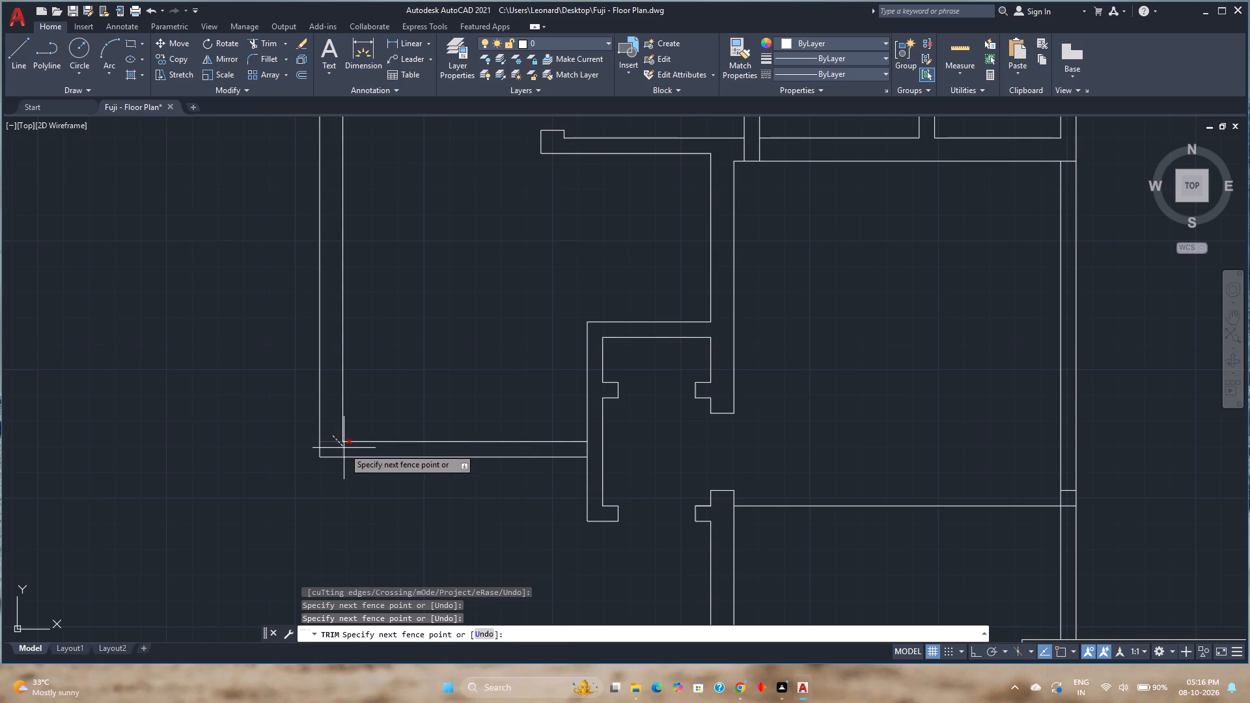
{"action": "left_click", "coordinate": [344, 448]}
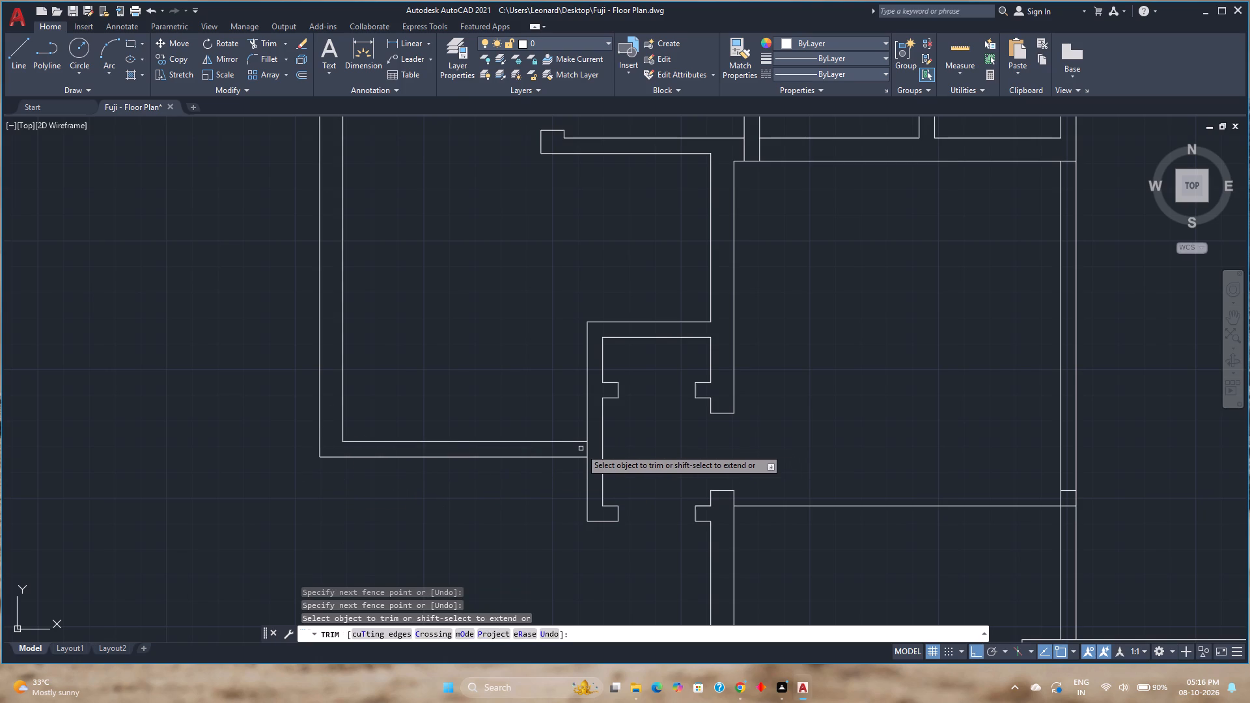
{"action": "left_click", "coordinate": [585, 448]}
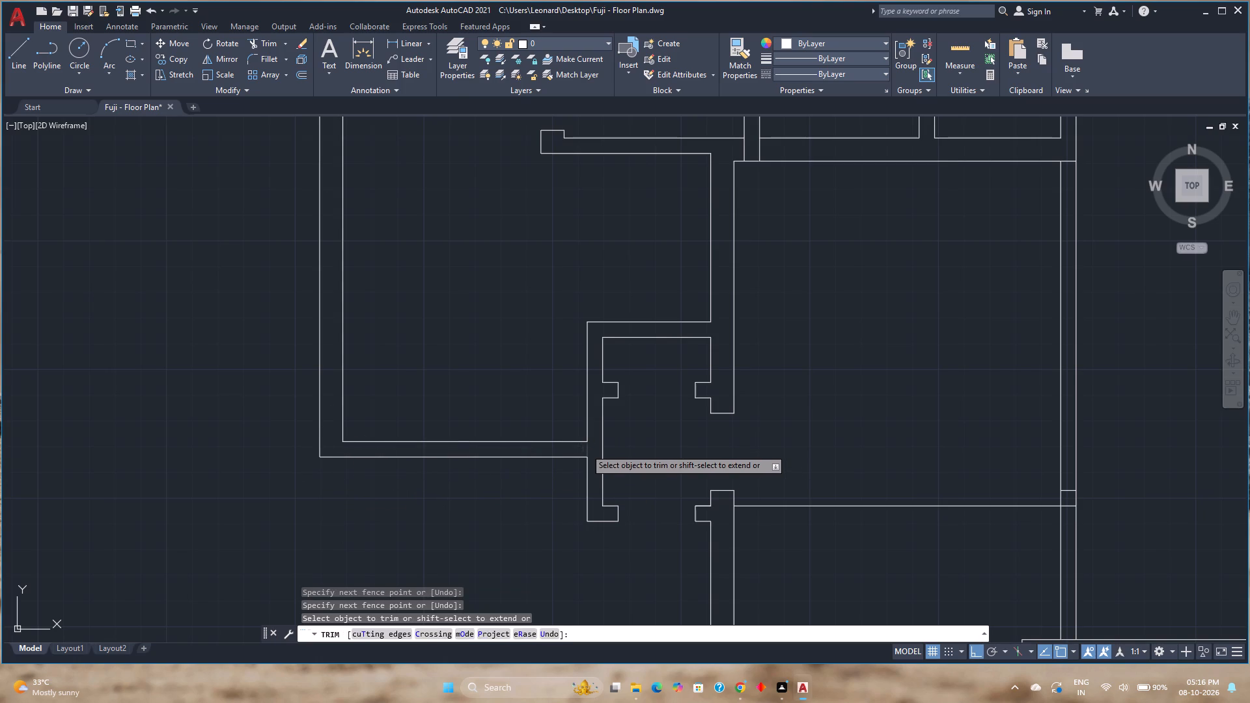
{"action": "scroll", "coordinate": [415, 379], "scroll_direction": "down", "scroll_amount": 1}
{"action": "middle_click_drag", "start_coordinate": [418, 379], "coordinate": [413, 493]}
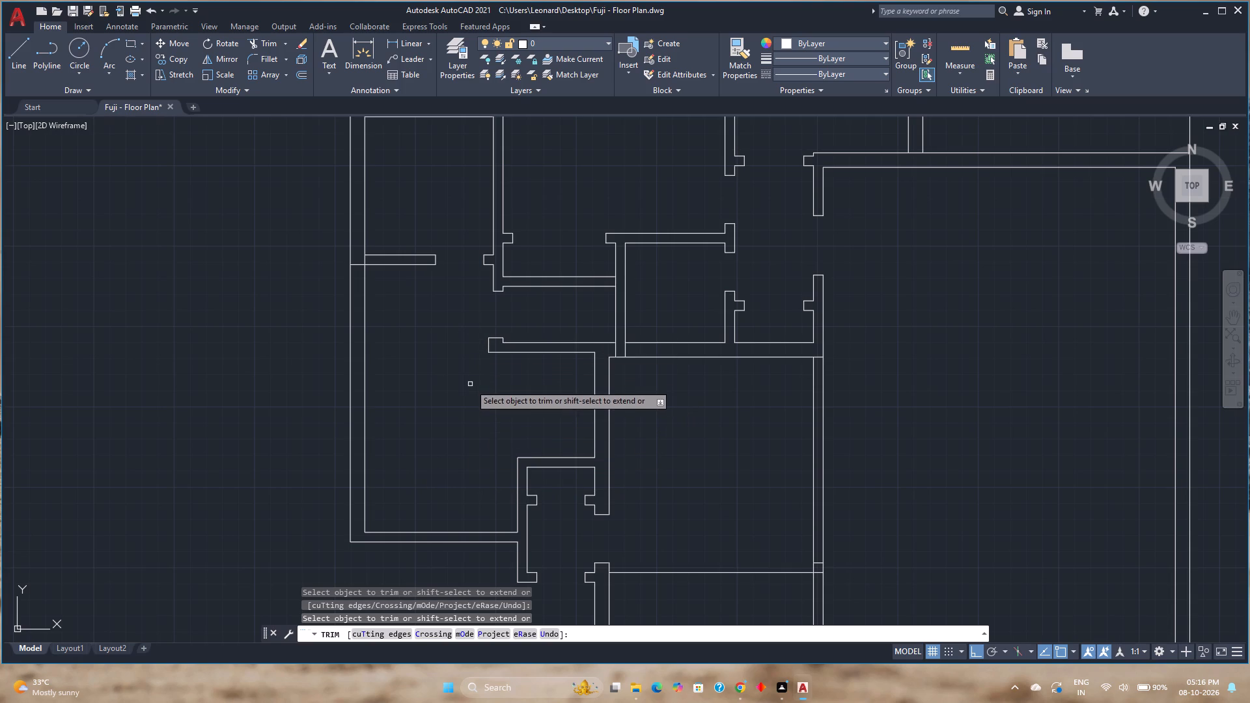
{"action": "scroll", "coordinate": [423, 406], "scroll_direction": "down", "scroll_amount": 1}
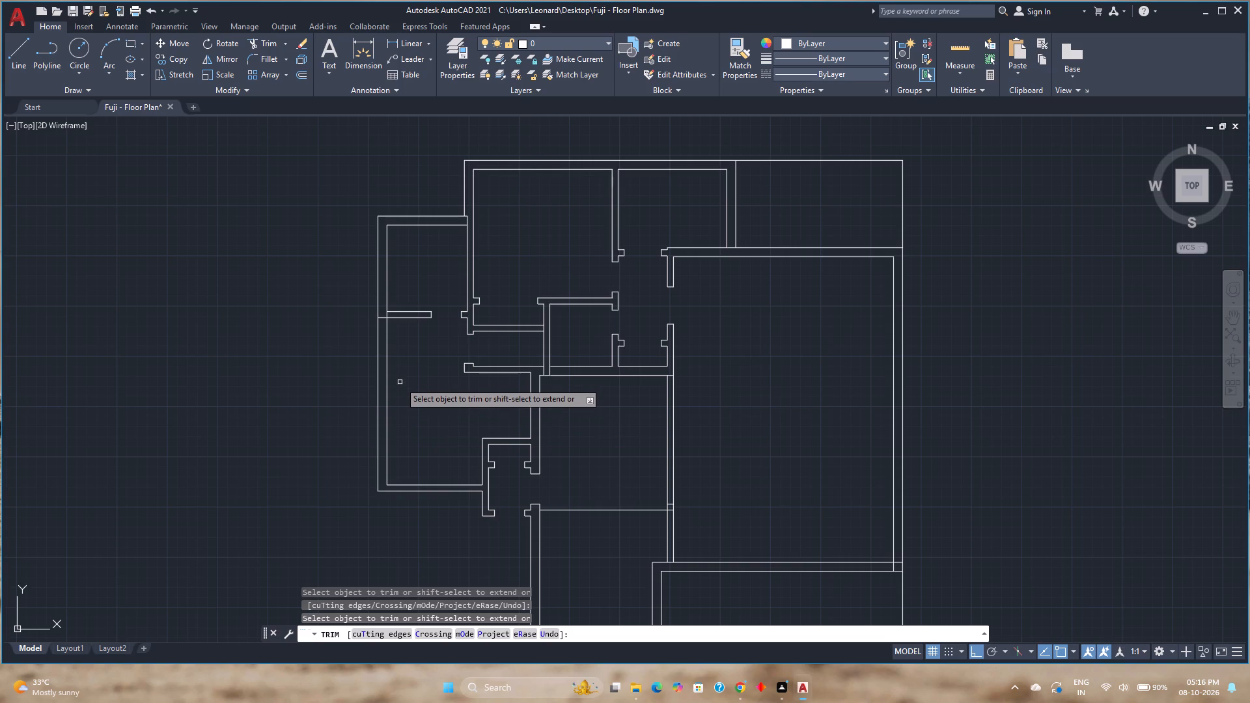
{"action": "scroll", "coordinate": [415, 418], "scroll_direction": "down", "scroll_amount": 2}
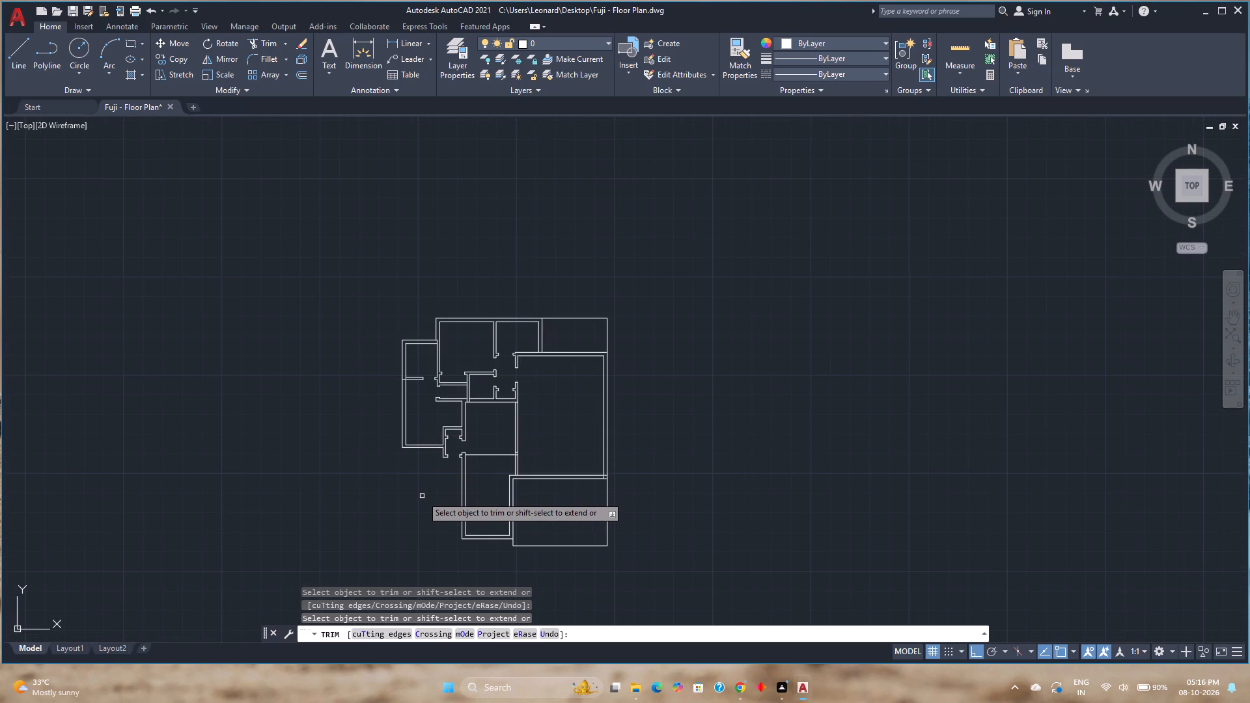
{"action": "key", "text": "space"}
Set the offset distance to 13'7", but offset the south room's outer west wall line 16'4" westward.
{"action": "scroll", "coordinate": [434, 501], "scroll_direction": "up", "scroll_amount": 2}
{"action": "middle_click_drag", "start_coordinate": [434, 501], "coordinate": [462, 450]}
{"action": "left_click", "coordinate": [297, 75]}
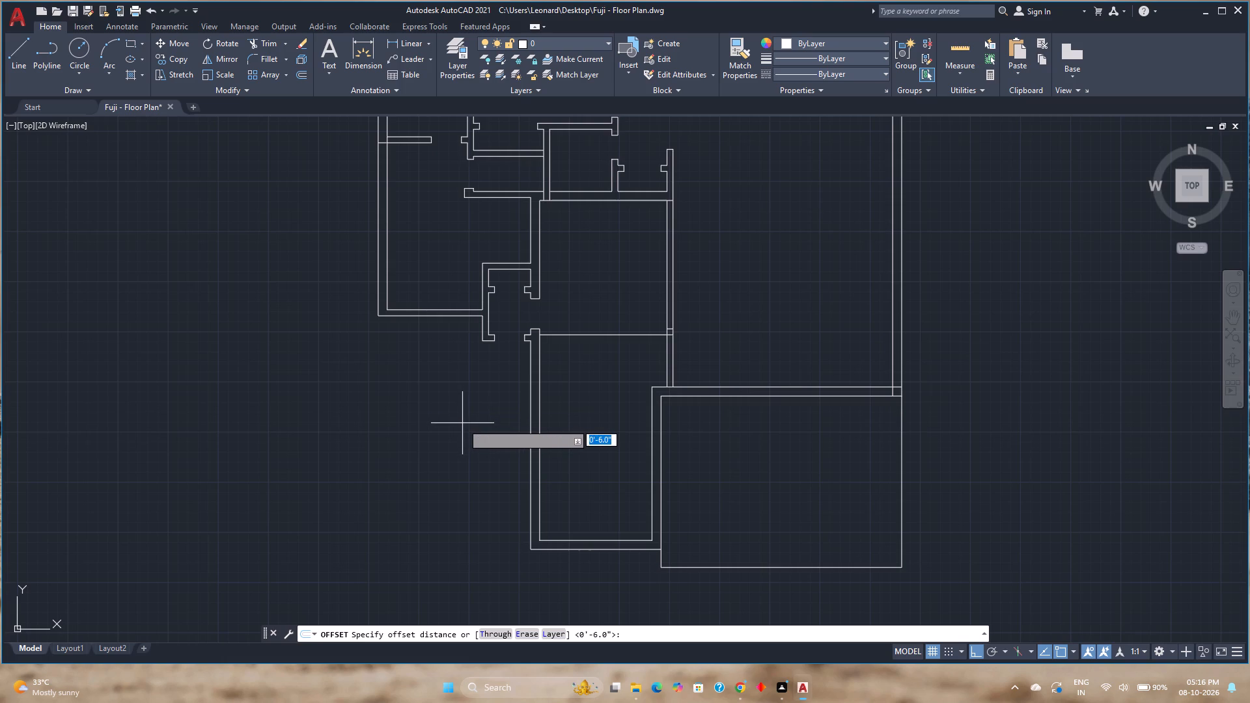
{"action": "type", "text": "13"}
{"action": "type", "text": "'7"}
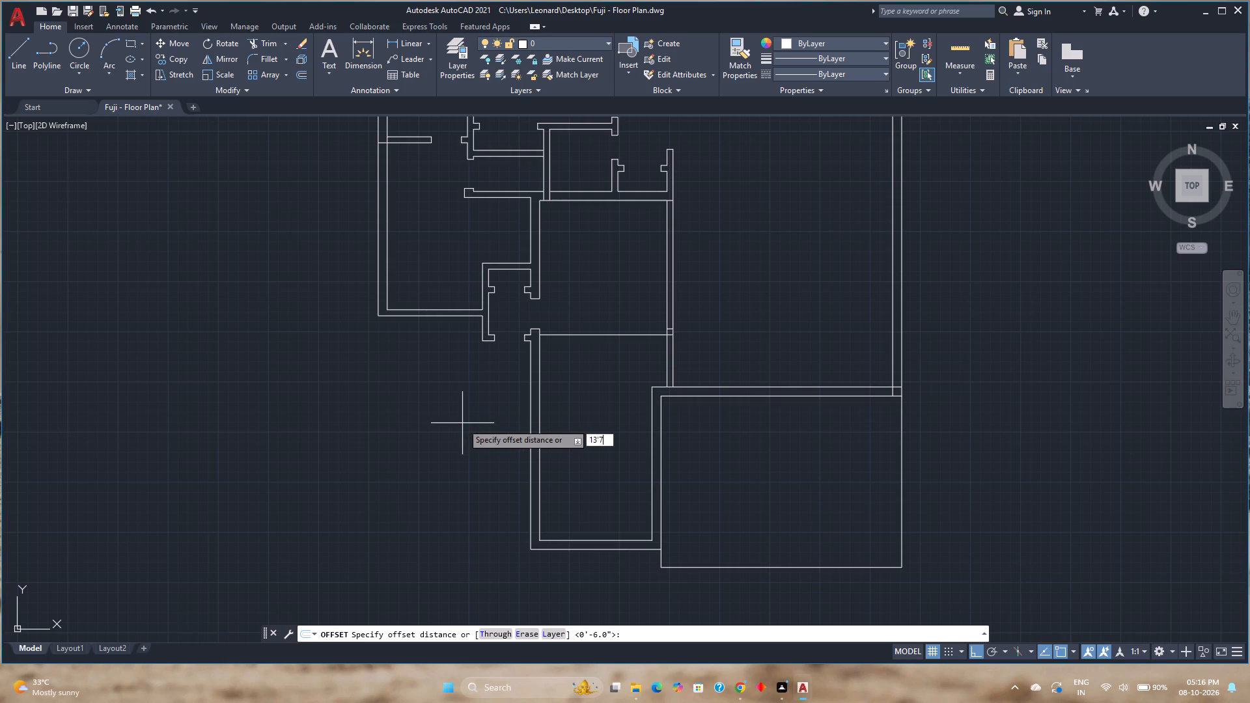
{"action": "key", "text": "Return"}
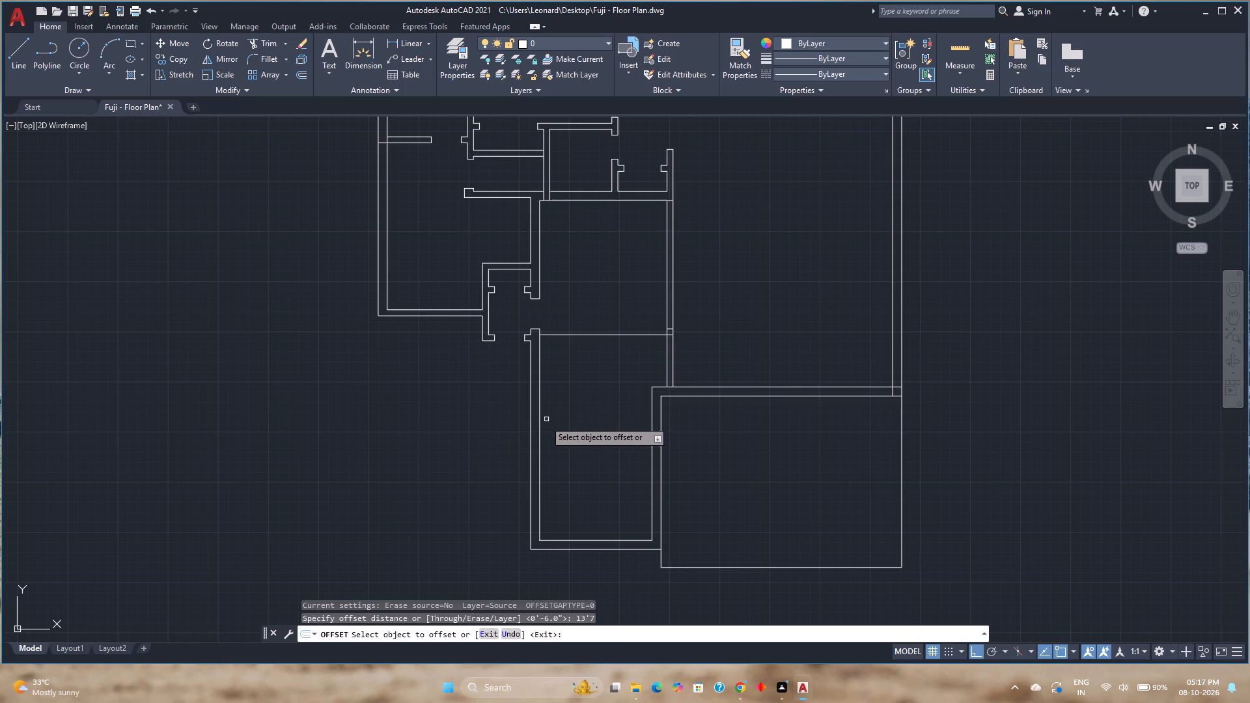
{"action": "left_click", "coordinate": [530, 425]}
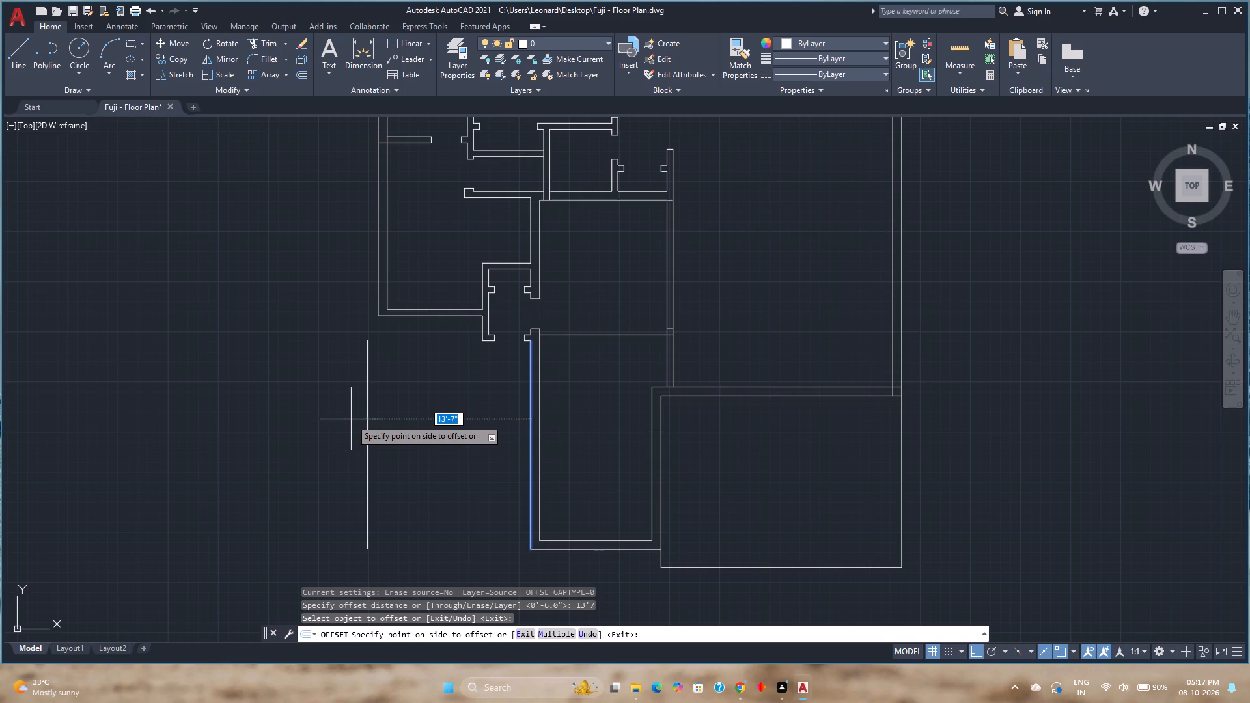
{"action": "type", "text": "16"}
{"action": "key", "text": "apostrophe"}
{"action": "key", "text": "4"}
{"action": "key", "text": "Return"}
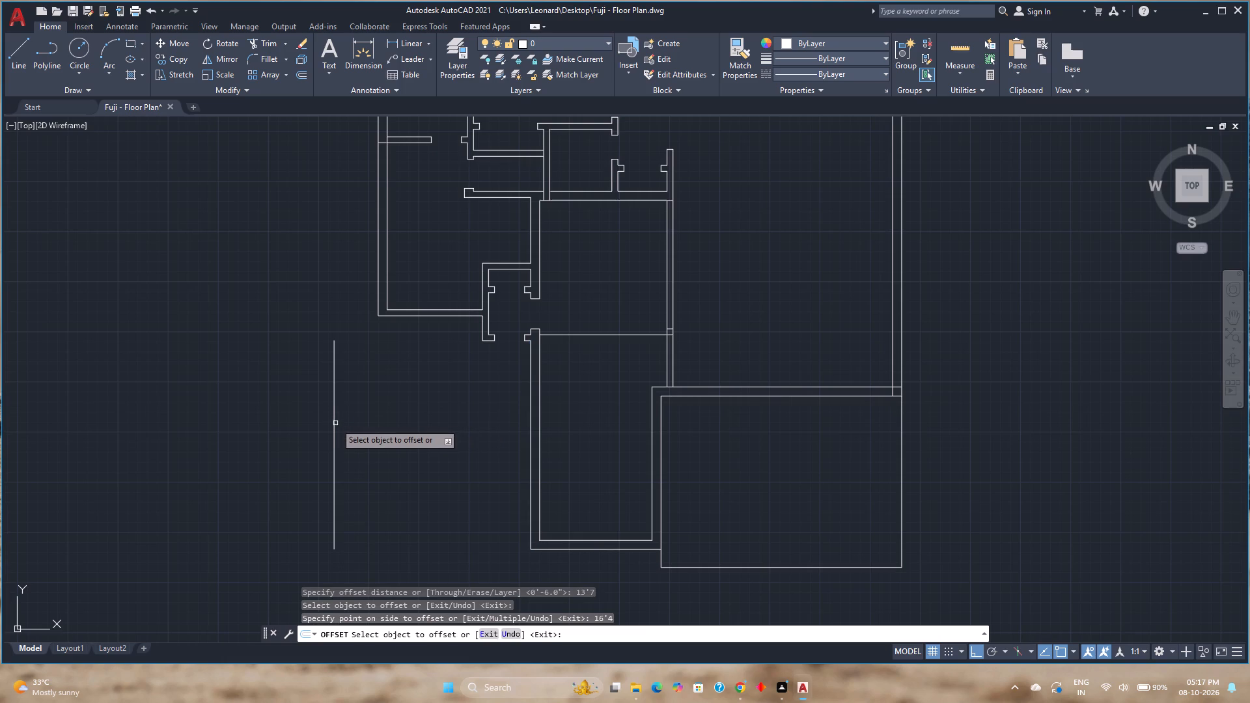
Offset the new west wall line 9" westward and check its spacing from the south room's outer west wall.
{"action": "left_click", "coordinate": [335, 424]}
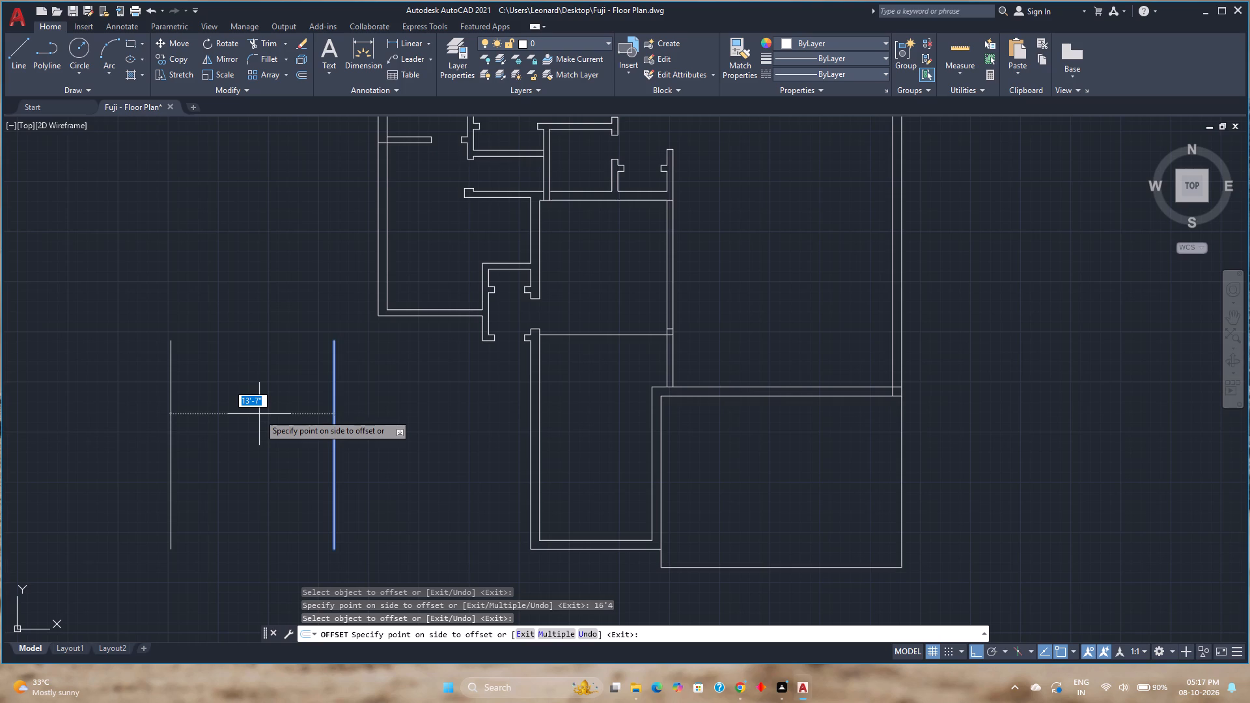
{"action": "key", "text": "9"}
{"action": "key", "text": "Return"}
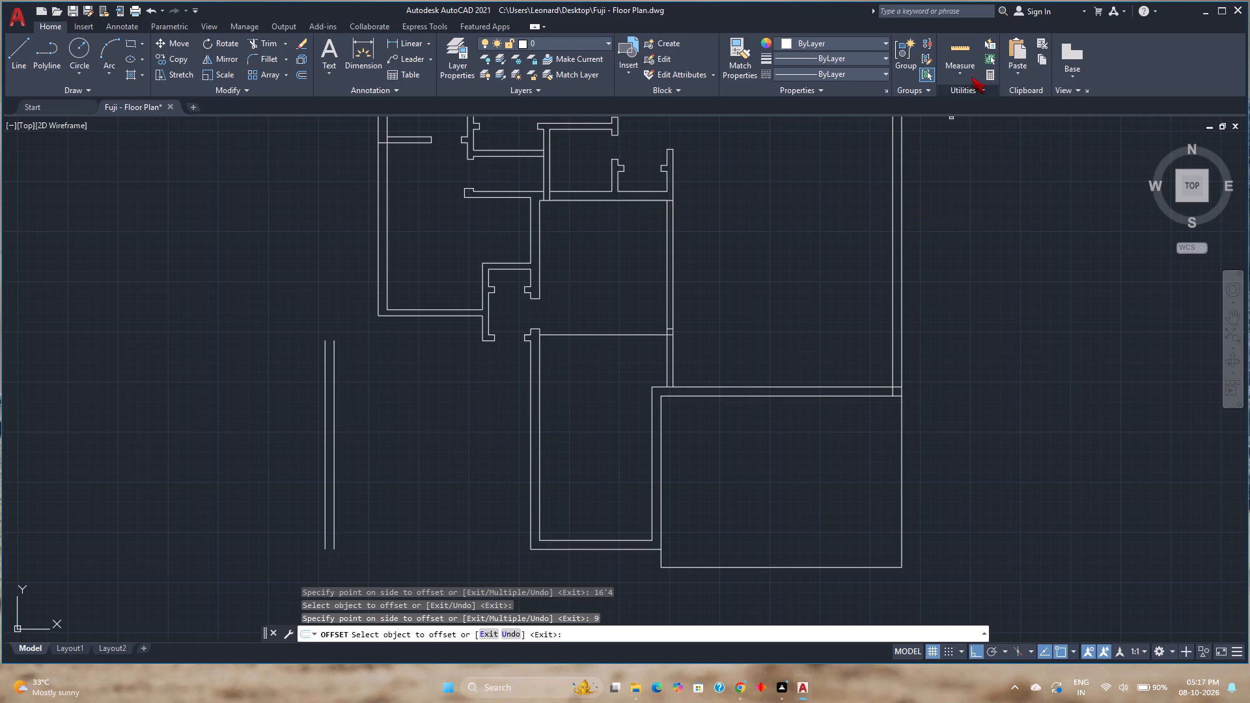
{"action": "left_click", "coordinate": [944, 51]}
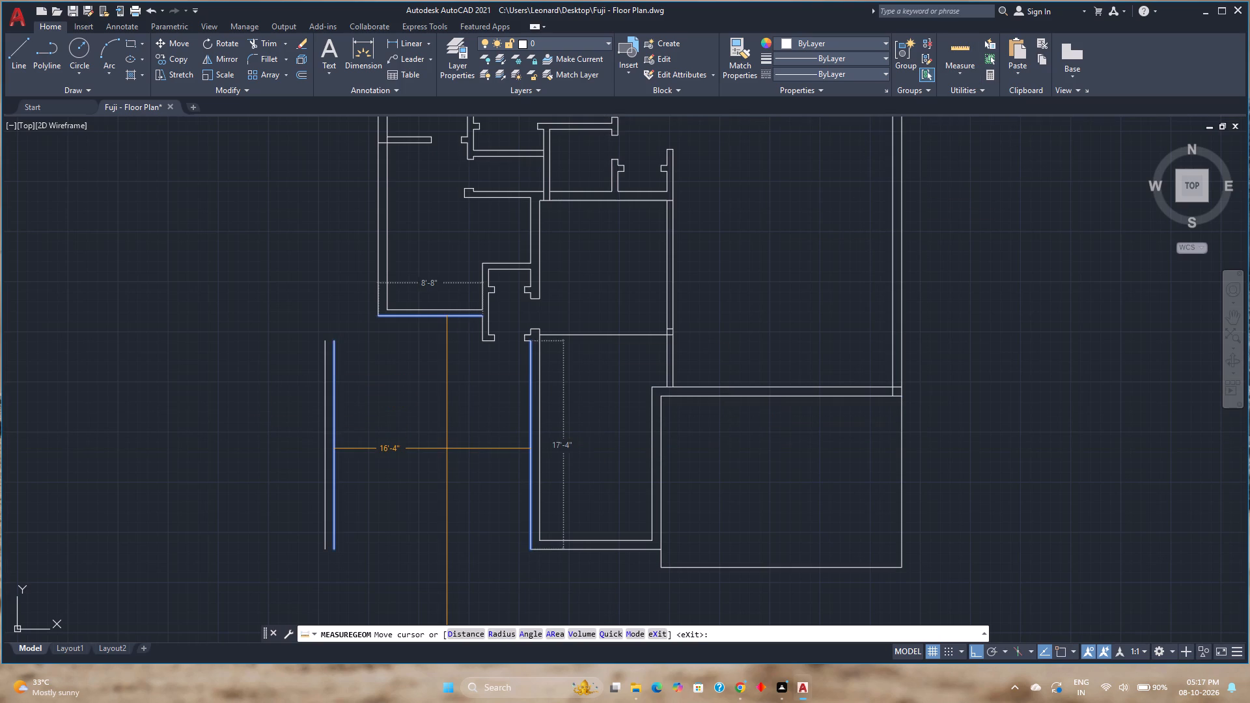
{"action": "key", "text": "Escape"}
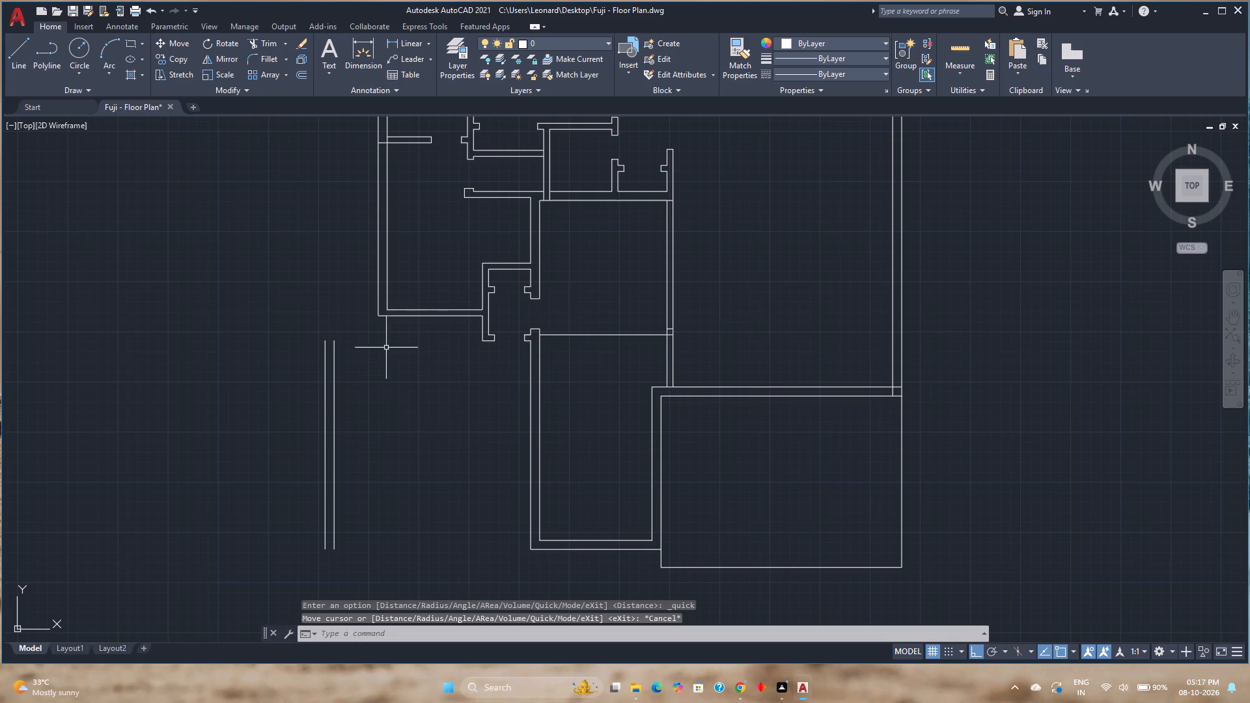
Stretch the north ends of the two new west wall lines northward, just past the level of the west room's south wall.
{"action": "scroll", "coordinate": [326, 333], "scroll_direction": "up", "scroll_amount": 2}
{"action": "middle_click_drag", "start_coordinate": [327, 333], "coordinate": [343, 419]}
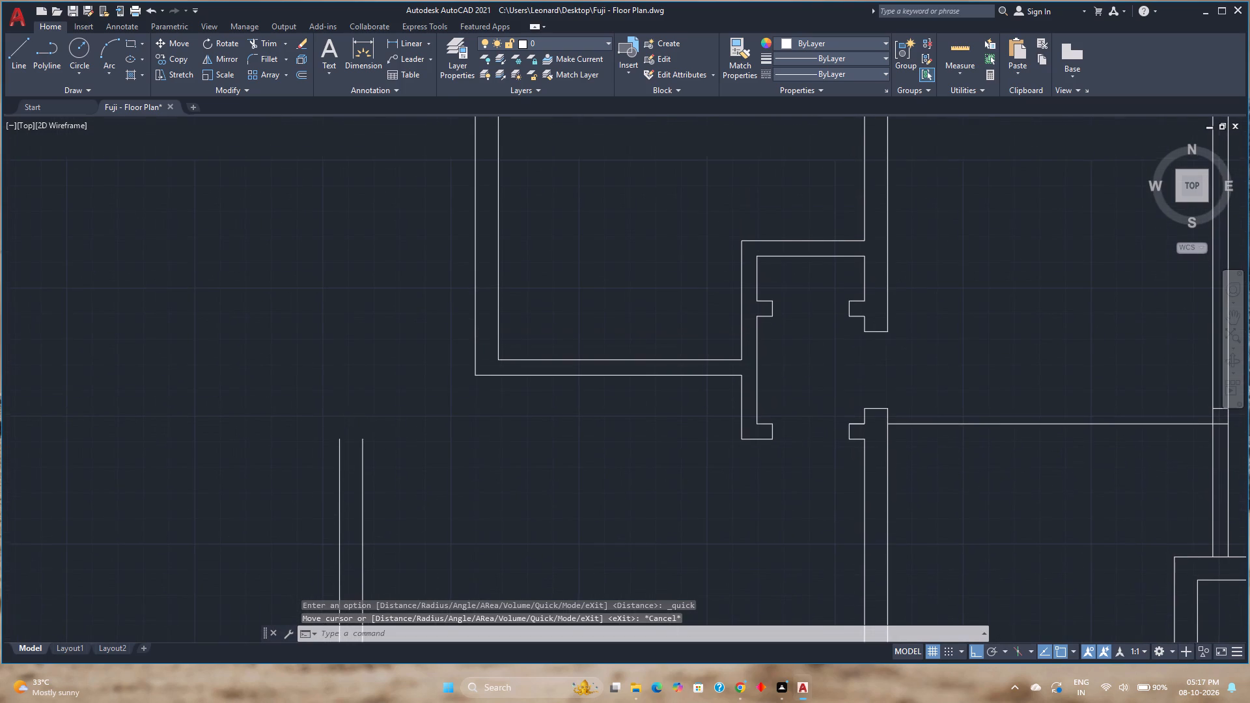
{"action": "left_click", "coordinate": [339, 449]}
{"action": "left_click", "coordinate": [339, 438]}
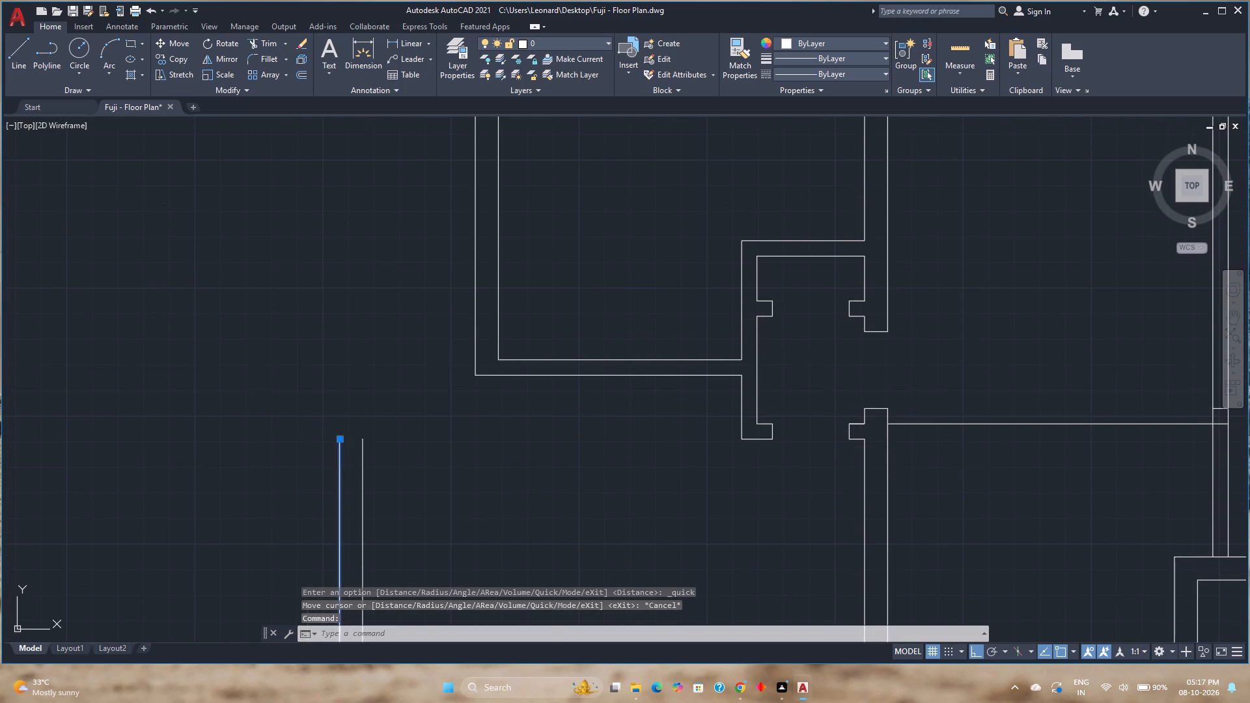
{"action": "left_click", "coordinate": [342, 336]}
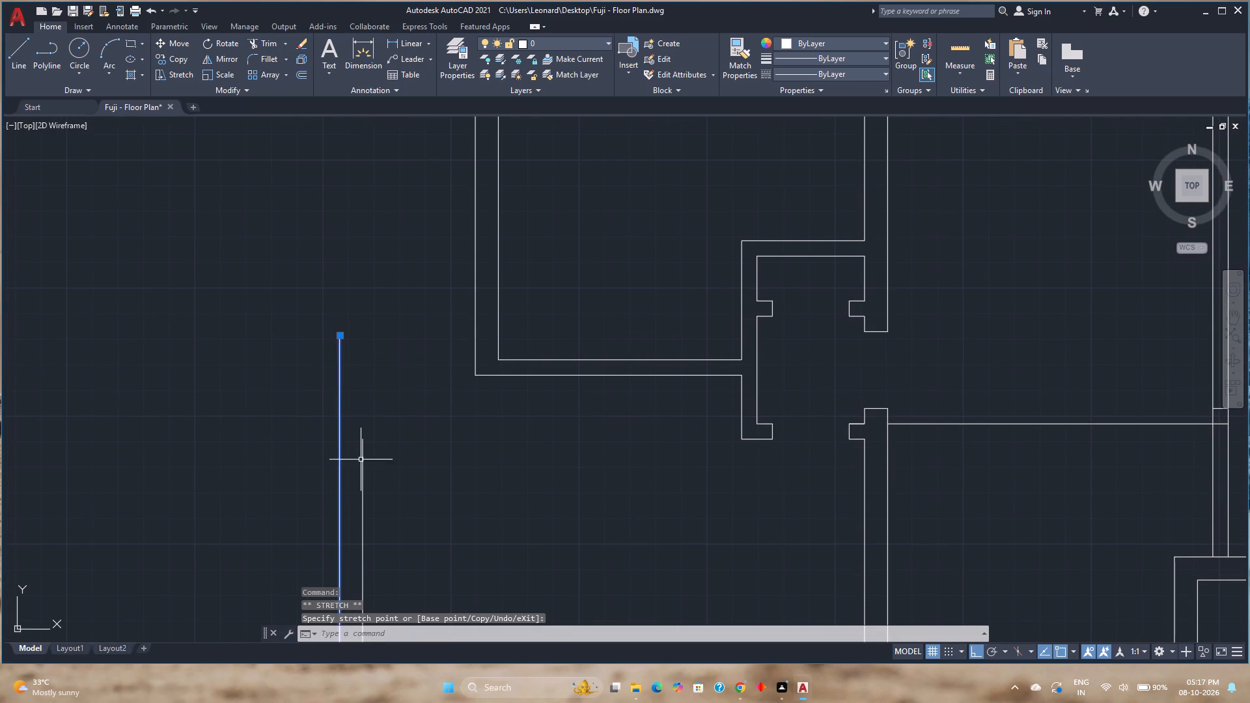
{"action": "left_click", "coordinate": [361, 461]}
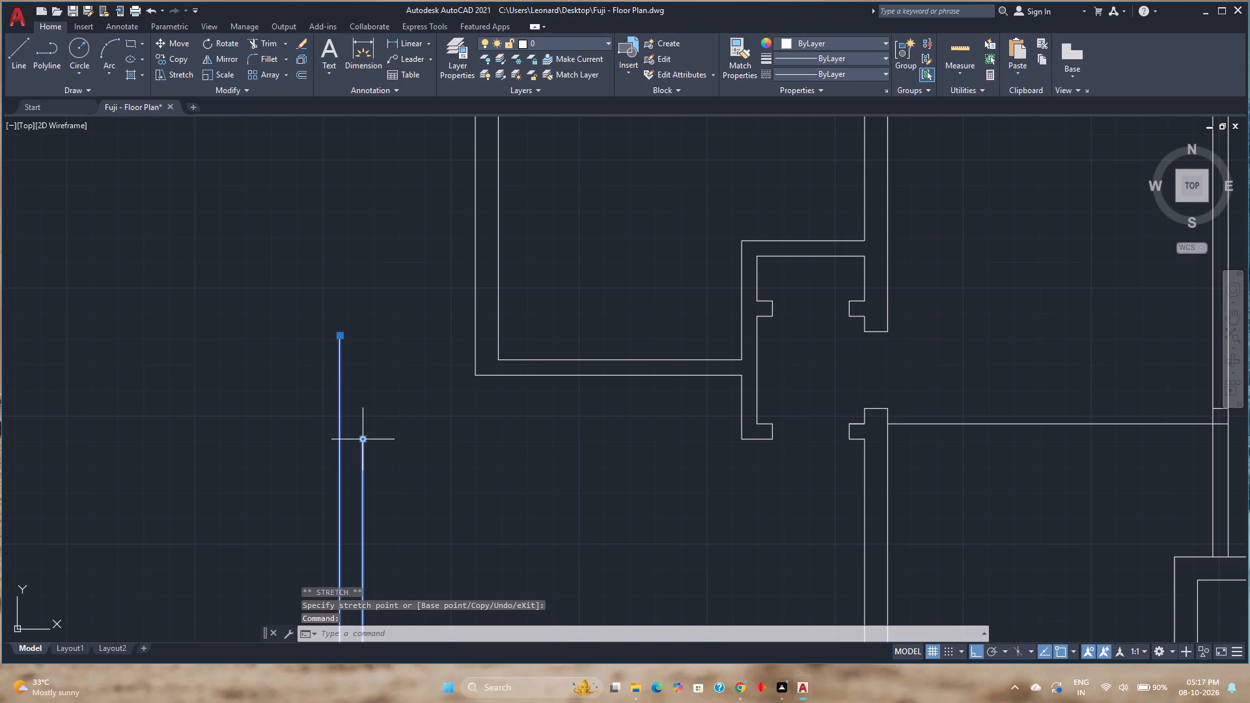
{"action": "left_click", "coordinate": [361, 440]}
{"action": "left_click", "coordinate": [366, 343]}
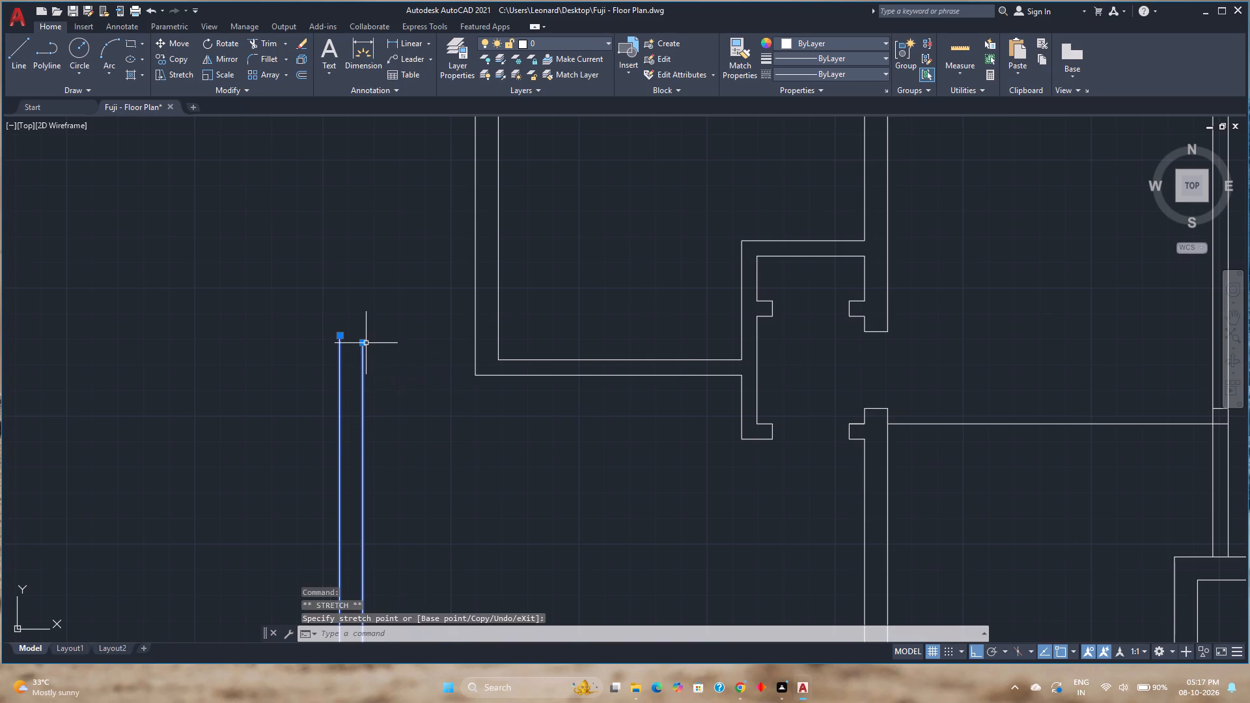
{"action": "key", "text": "Escape"}
Extend the west room's two south wall lines westward, the upper to the outer and the lower to the inner new west wall line.
{"action": "key", "text": "e"}
{"action": "key", "text": "x"}
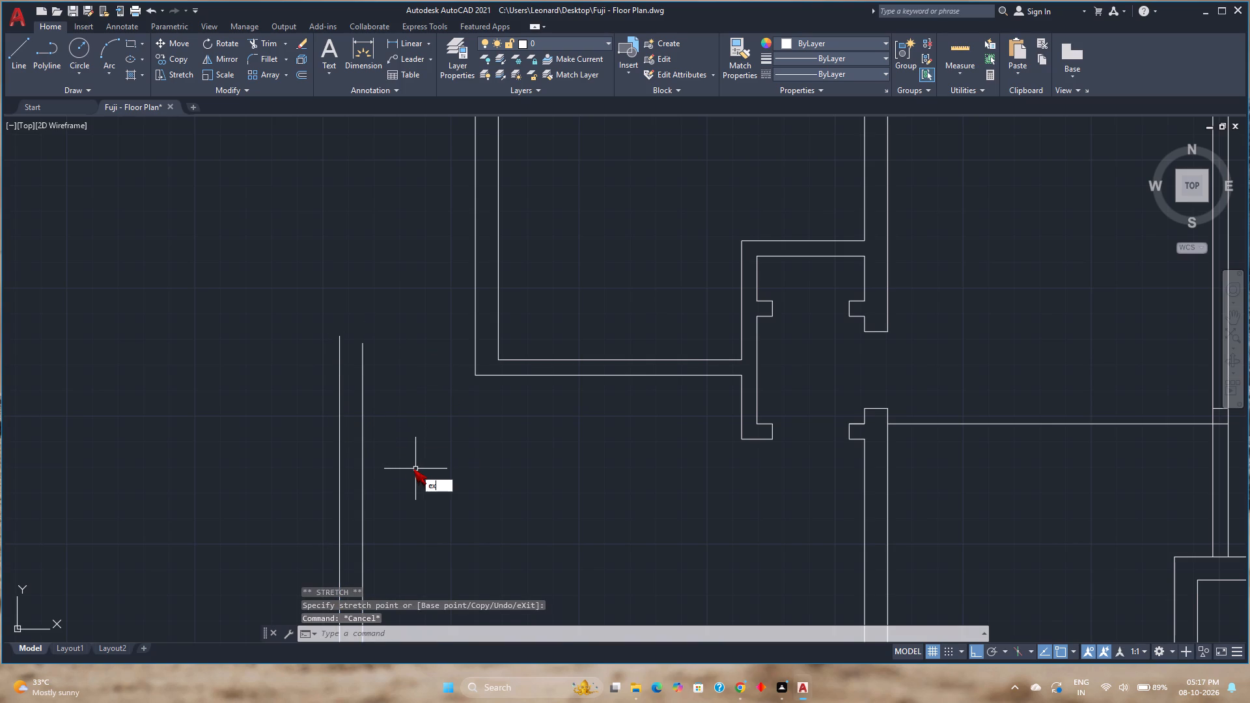
{"action": "key", "text": "Return"}
{"action": "left_click", "coordinate": [517, 360]}
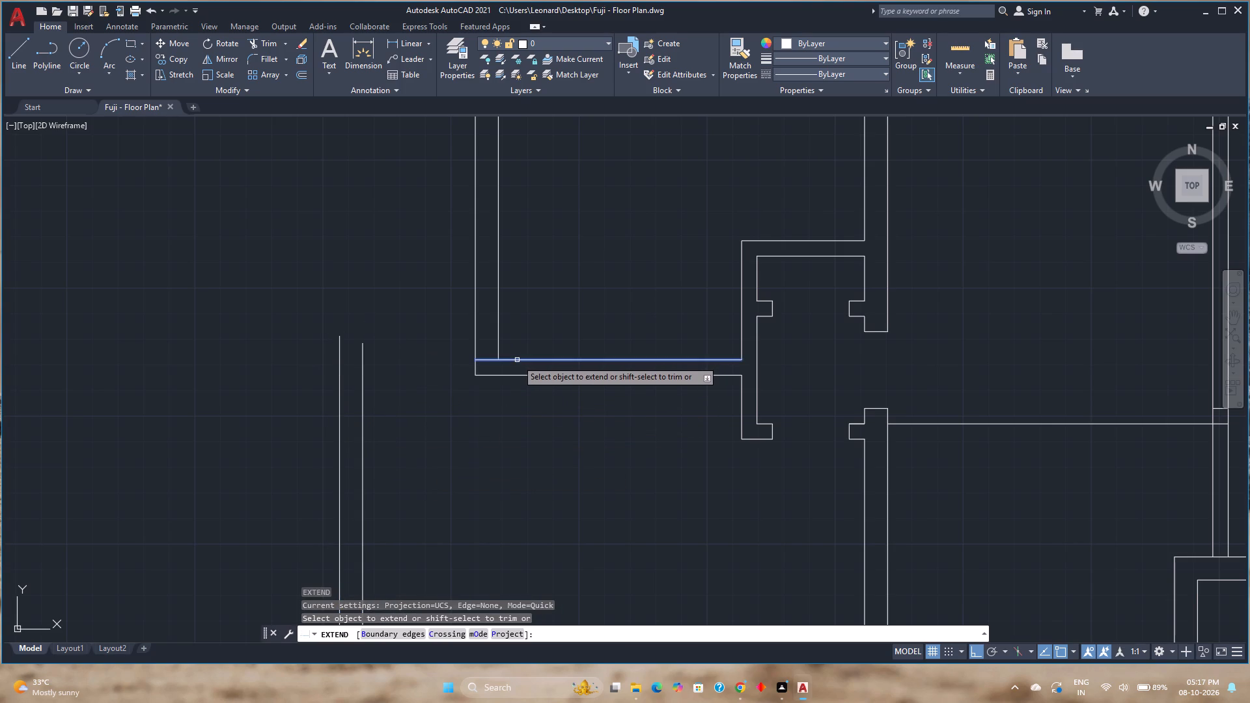
{"action": "left_click", "coordinate": [484, 358]}
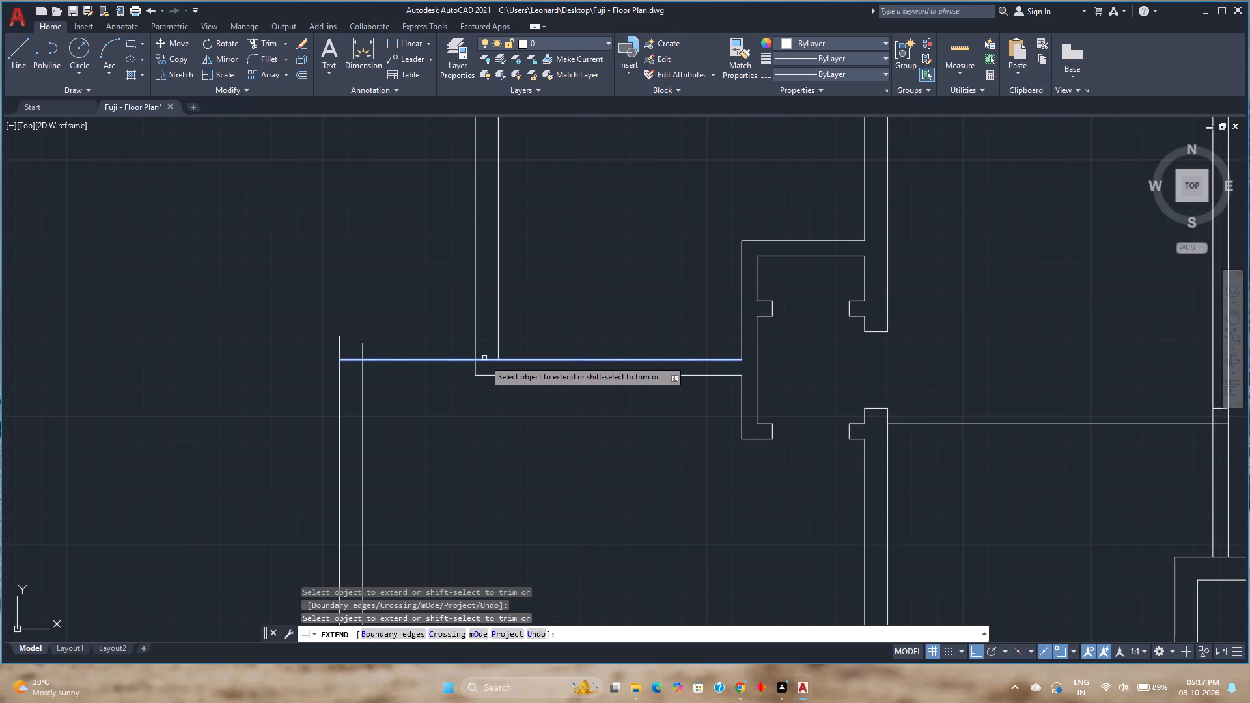
{"action": "left_click", "coordinate": [447, 361]}
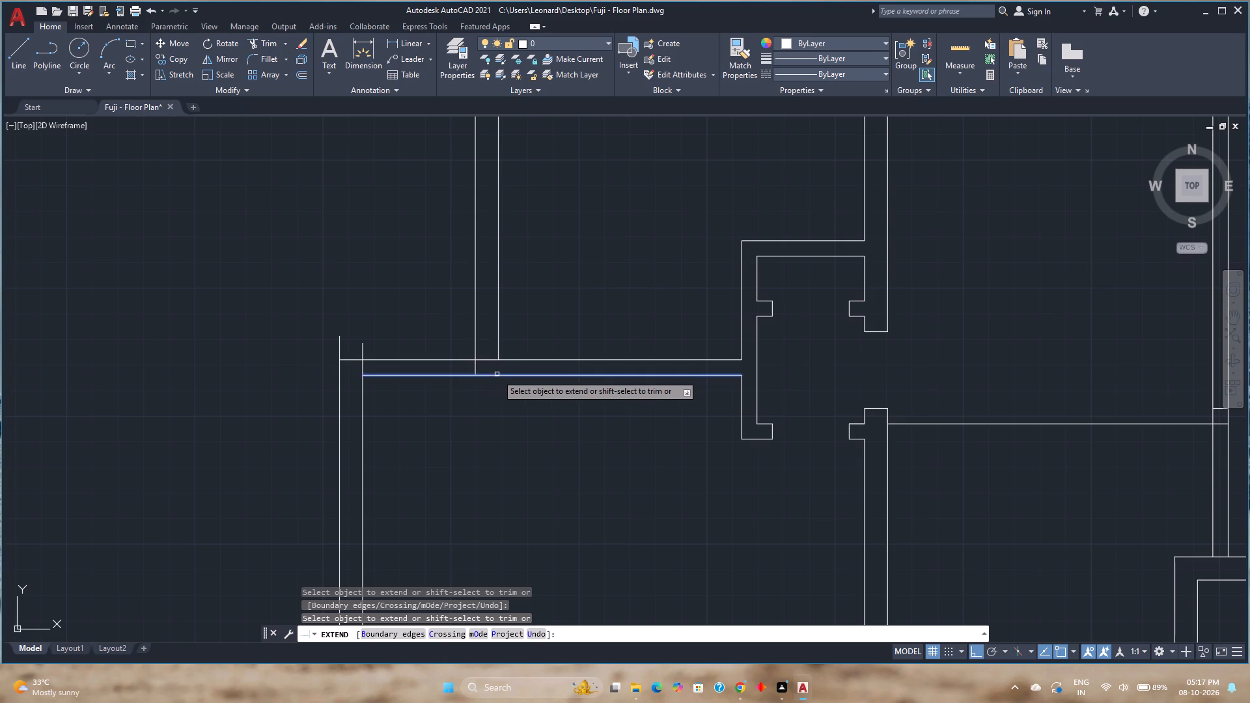
{"action": "left_click", "coordinate": [497, 374]}
{"action": "key", "text": "Escape"}
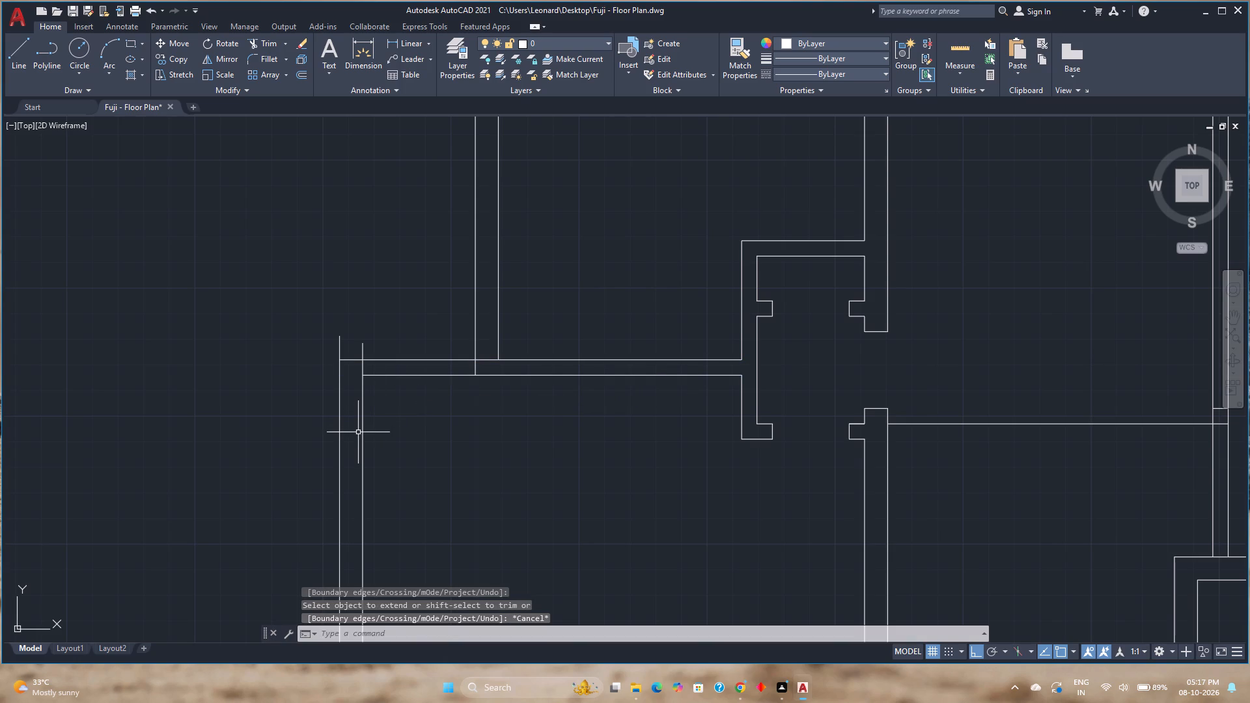
Trim the overhangs at the new northwest corner and the lines crossing the junction with the west room's west wall.
{"action": "type", "text": "tr"}
{"action": "key", "text": "Return"}
{"action": "left_click", "coordinate": [378, 350]}
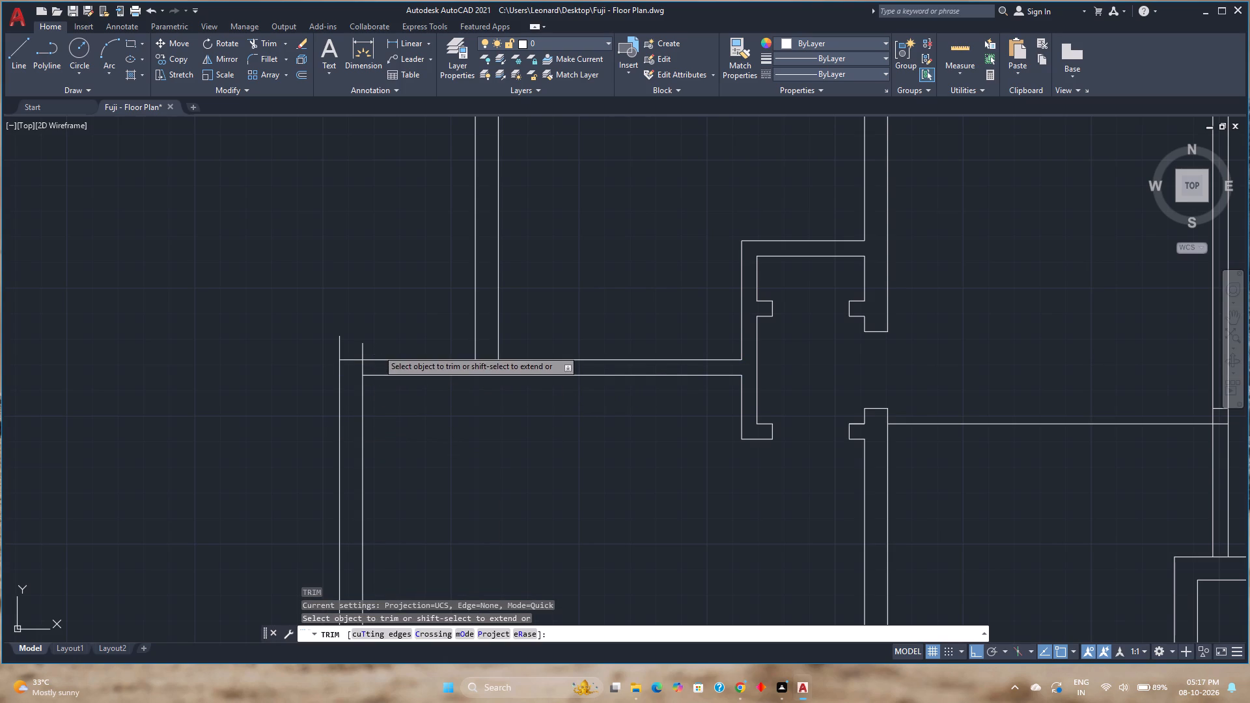
{"action": "left_click", "coordinate": [327, 349]}
{"action": "scroll", "coordinate": [349, 368], "scroll_direction": "up", "scroll_amount": 3}
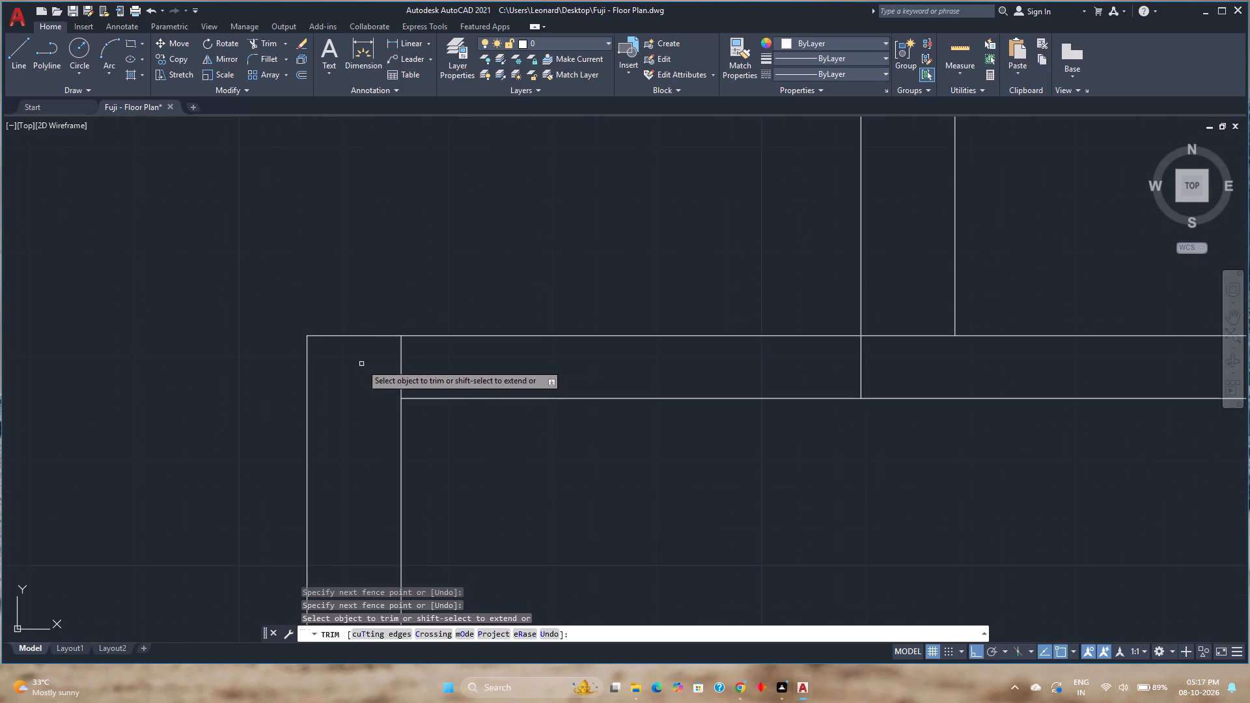
{"action": "left_click", "coordinate": [362, 364]}
{"action": "left_click", "coordinate": [887, 365]}
{"action": "left_click", "coordinate": [891, 323]}
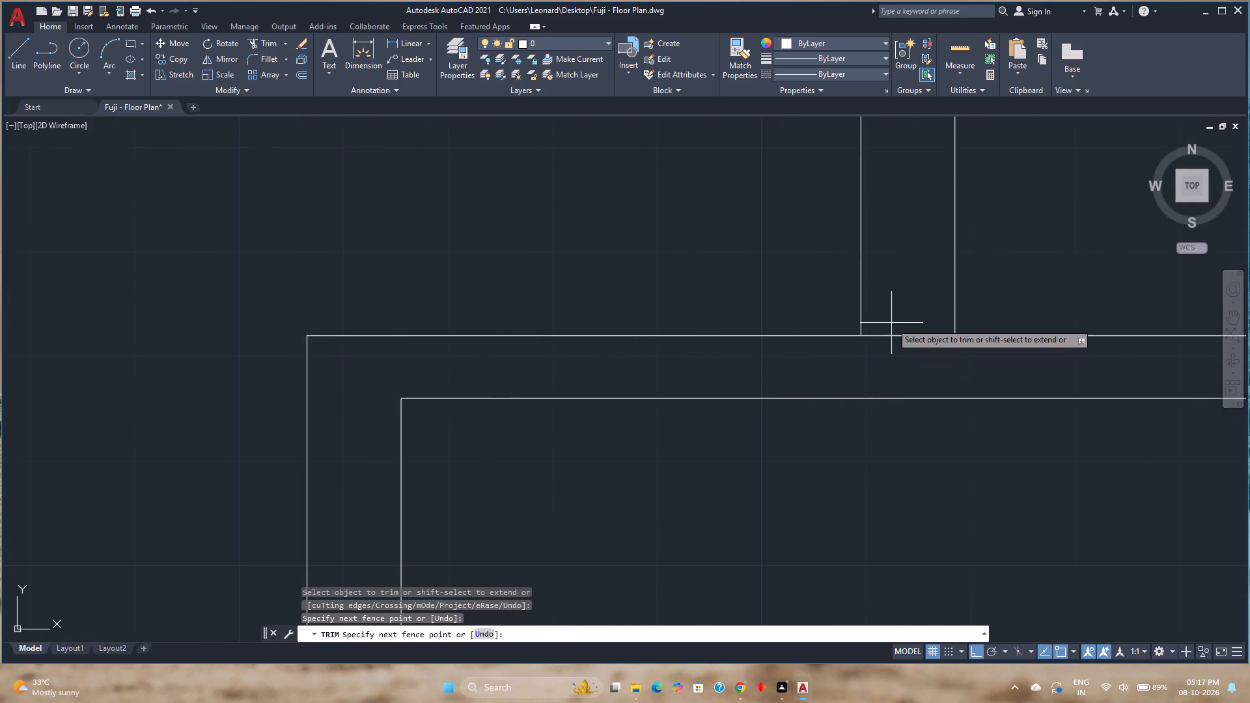
{"action": "left_click", "coordinate": [888, 354]}
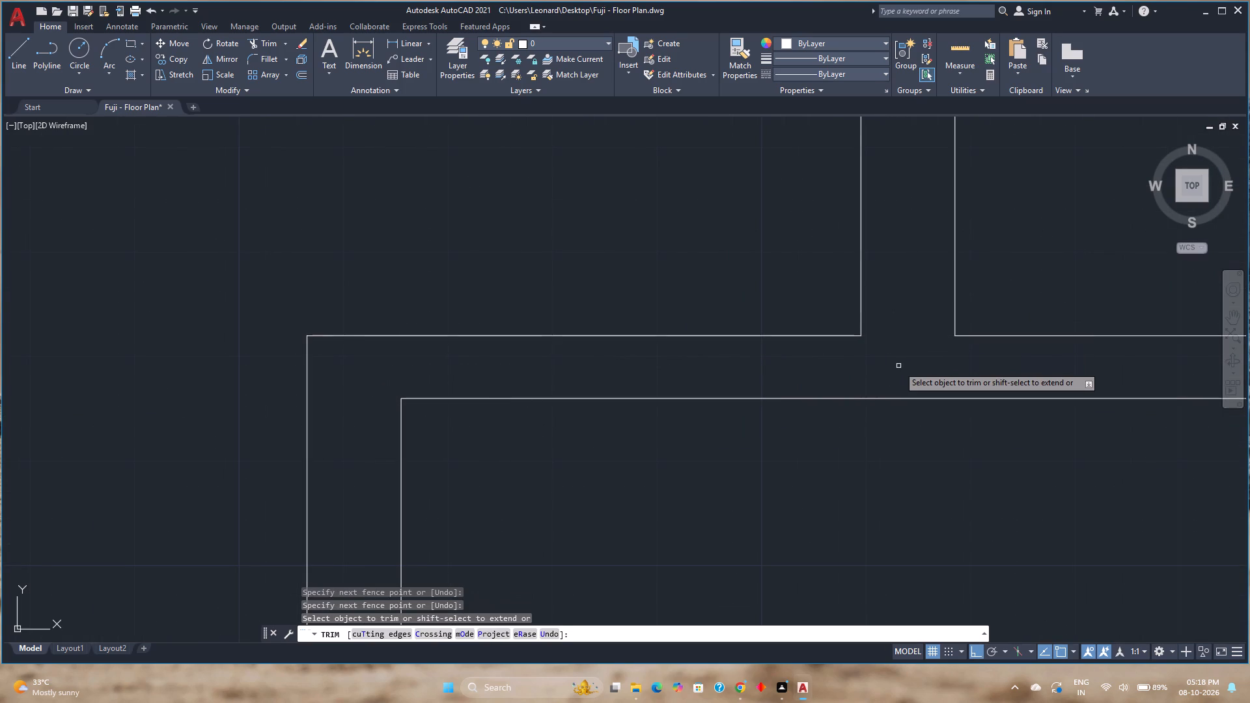
Offset the southwest room's inner north wall line and the south end line of the small side room's west jamb 13'7" southward.
{"action": "scroll", "coordinate": [893, 359], "scroll_direction": "down", "scroll_amount": 1}
{"action": "middle_click_drag", "start_coordinate": [889, 351], "coordinate": [882, 357]}
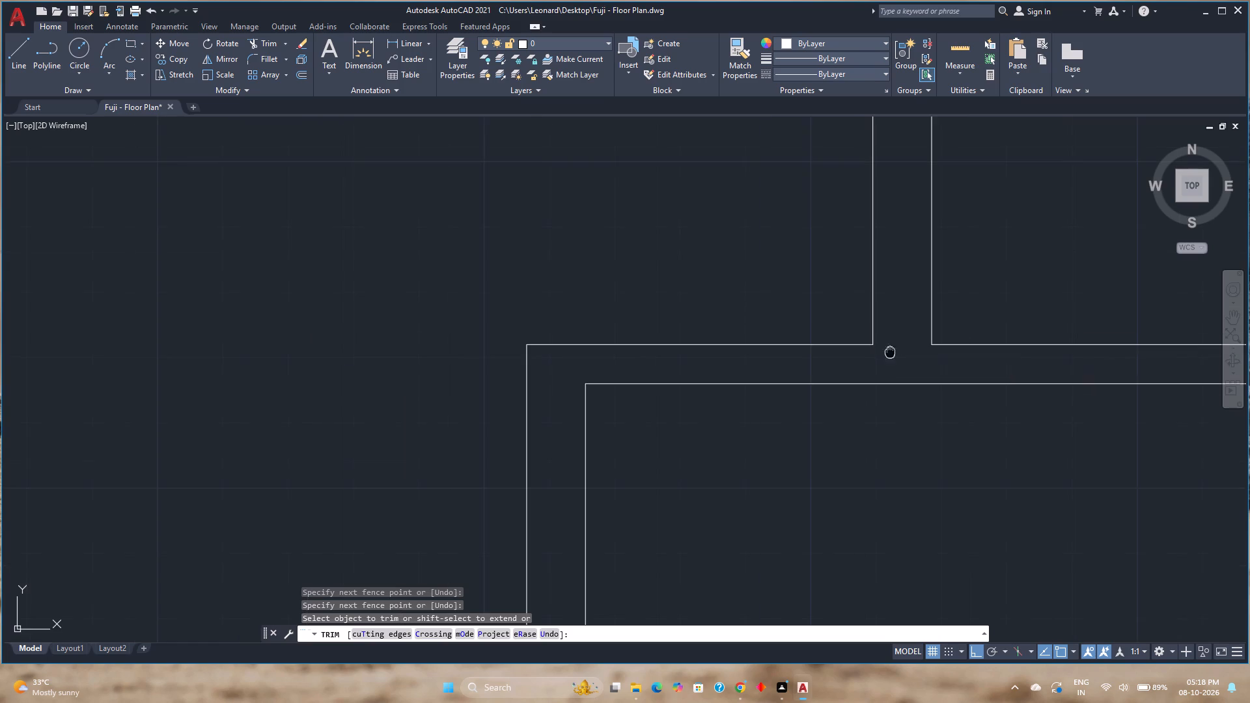
{"action": "middle_click_drag", "start_coordinate": [882, 357], "coordinate": [716, 401]}
{"action": "scroll", "coordinate": [717, 394], "scroll_direction": "down", "scroll_amount": 5}
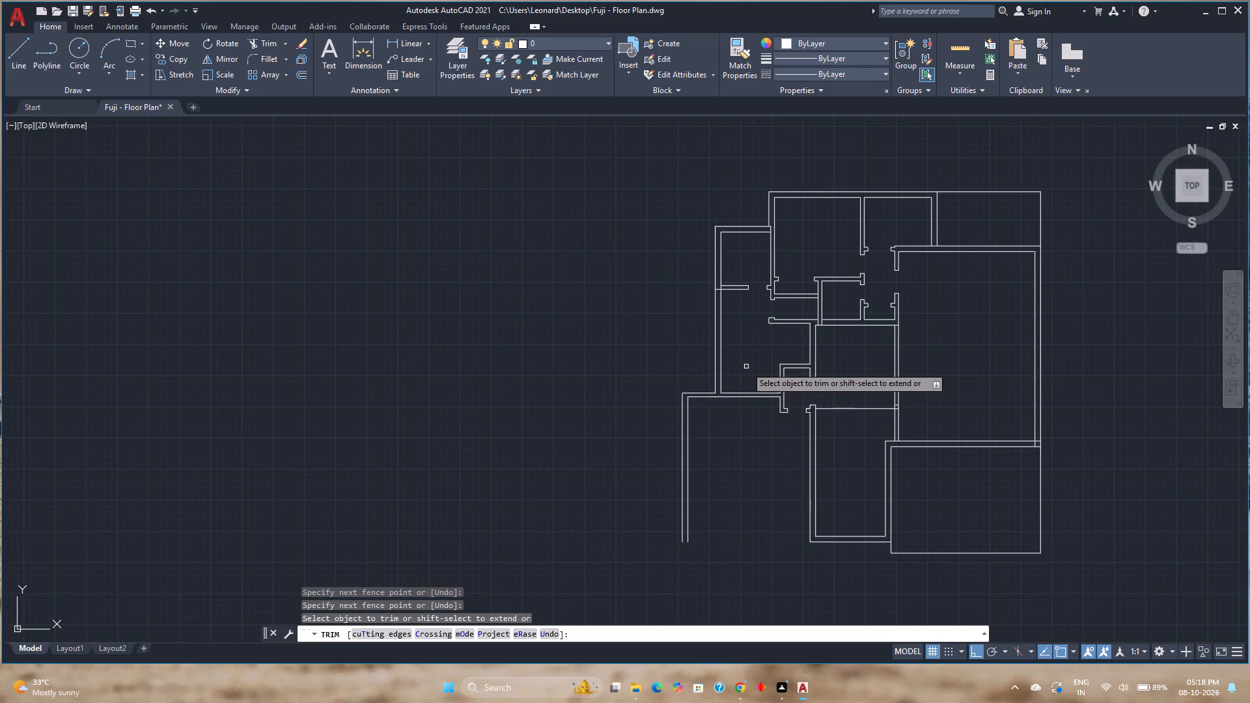
{"action": "scroll", "coordinate": [741, 383], "scroll_direction": "up", "scroll_amount": 2}
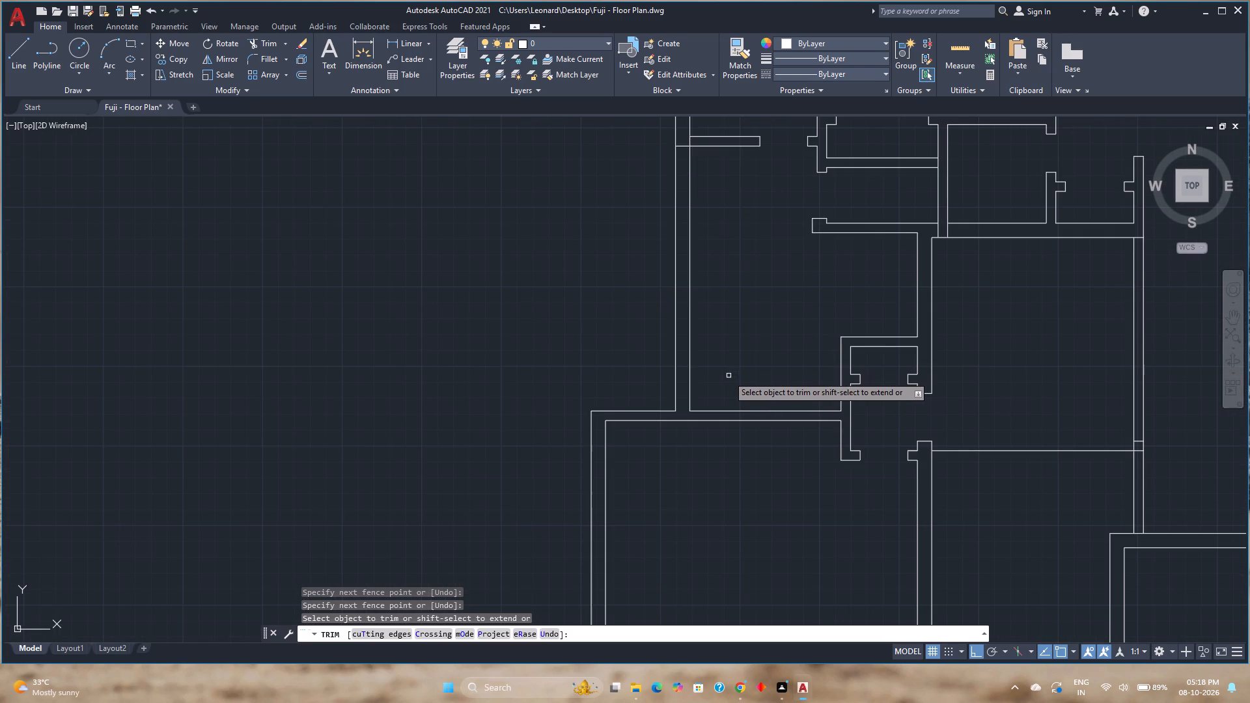
{"action": "scroll", "coordinate": [700, 444], "scroll_direction": "up", "scroll_amount": 1}
{"action": "middle_click_drag", "start_coordinate": [699, 444], "coordinate": [622, 357]}
{"action": "scroll", "coordinate": [621, 350], "scroll_direction": "up", "scroll_amount": 1}
{"action": "scroll", "coordinate": [621, 343], "scroll_direction": "down", "scroll_amount": 2}
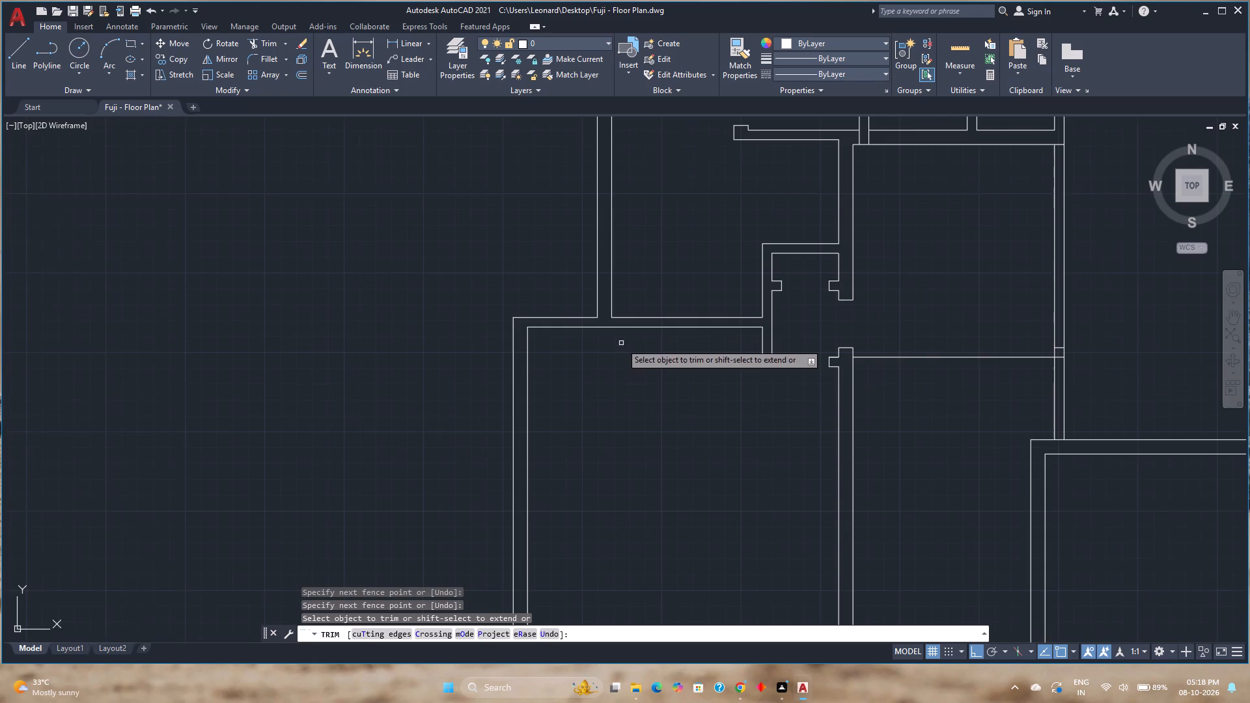
{"action": "middle_click_drag", "start_coordinate": [646, 442], "coordinate": [615, 371]}
{"action": "scroll", "coordinate": [611, 402], "scroll_direction": "down", "scroll_amount": 1}
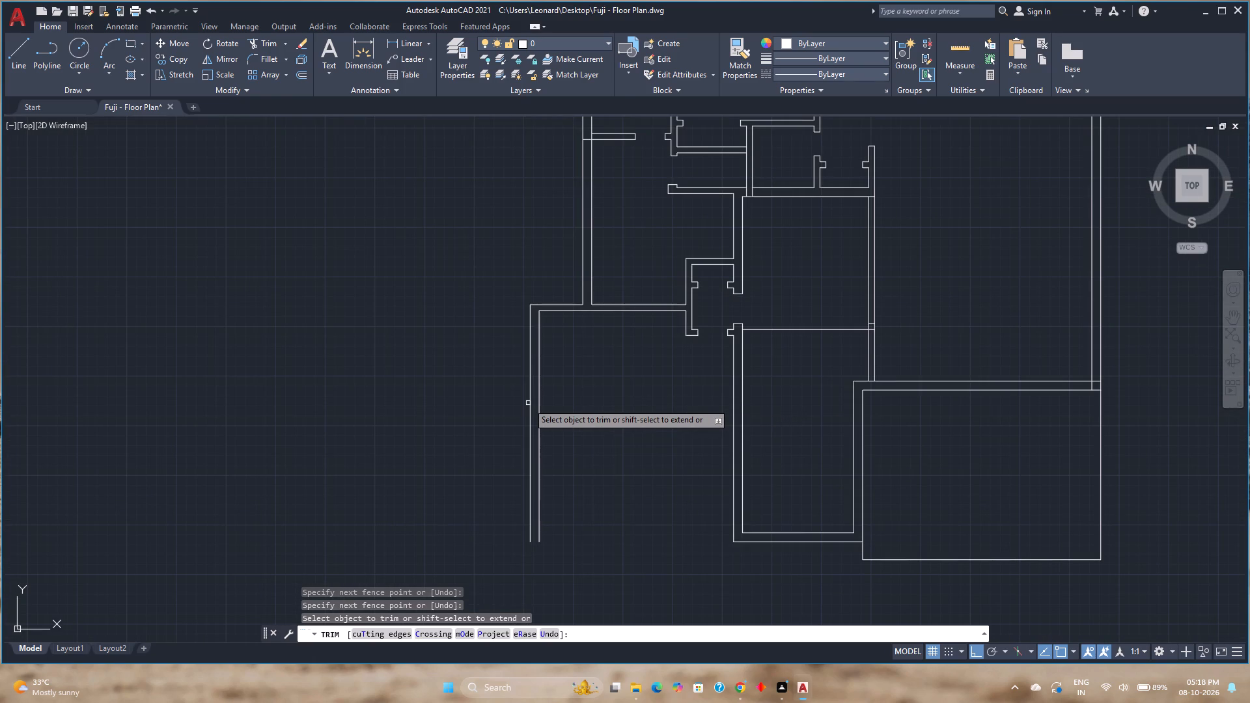
{"action": "left_click", "coordinate": [300, 76]}
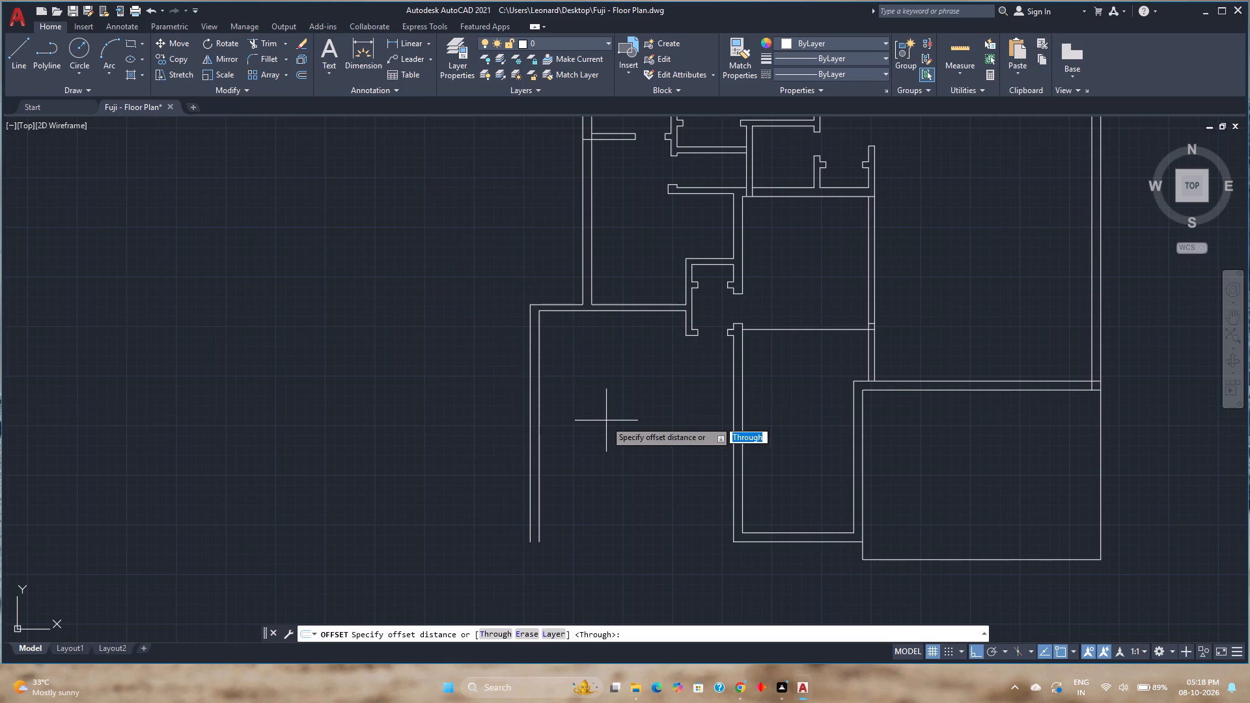
{"action": "type", "text": "13"}
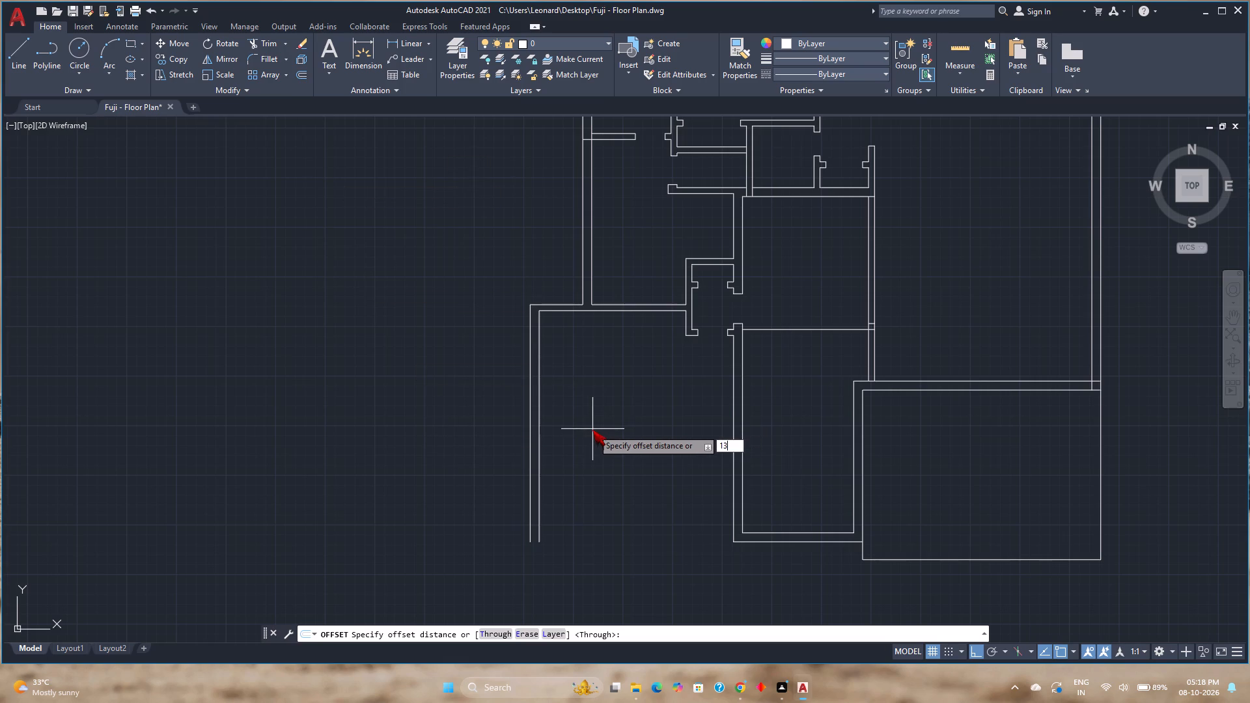
{"action": "key", "text": "7"}
{"action": "key", "text": "BackSpace"}
{"action": "key", "text": "apostrophe"}
{"action": "key", "text": "7"}
{"action": "key", "text": "shift+quotedbl"}
{"action": "key", "text": "Return"}
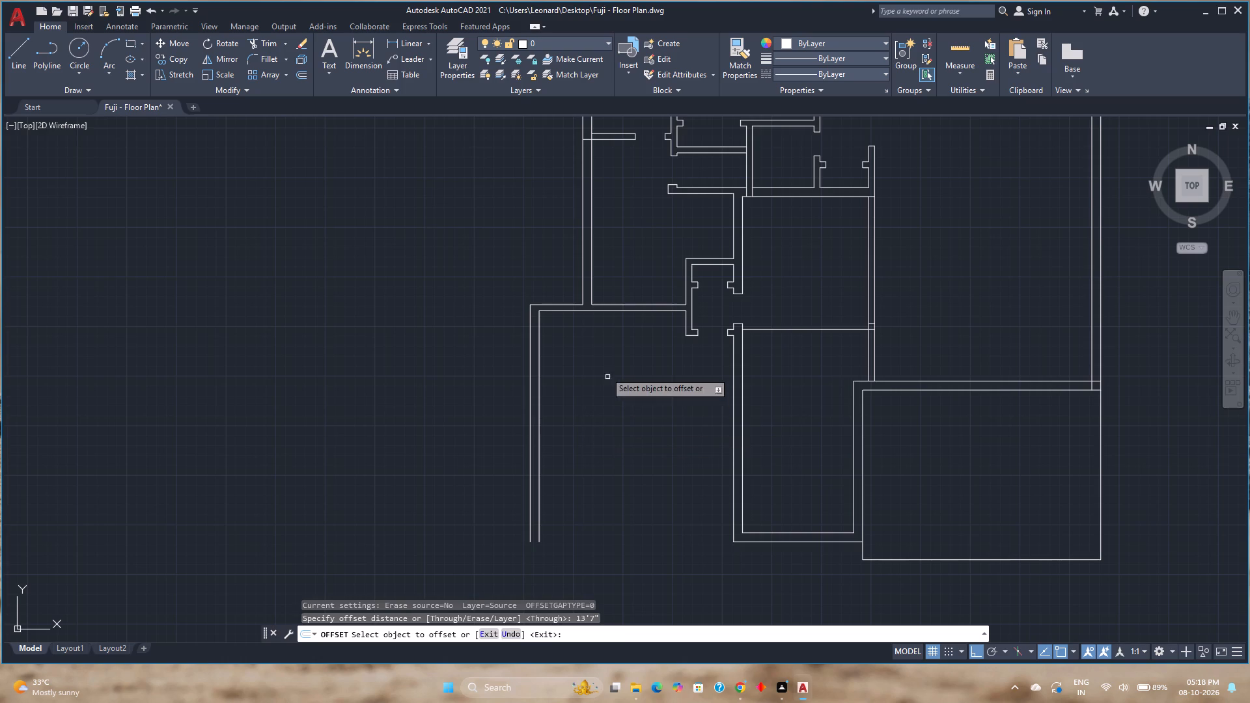
{"action": "left_click", "coordinate": [601, 310]}
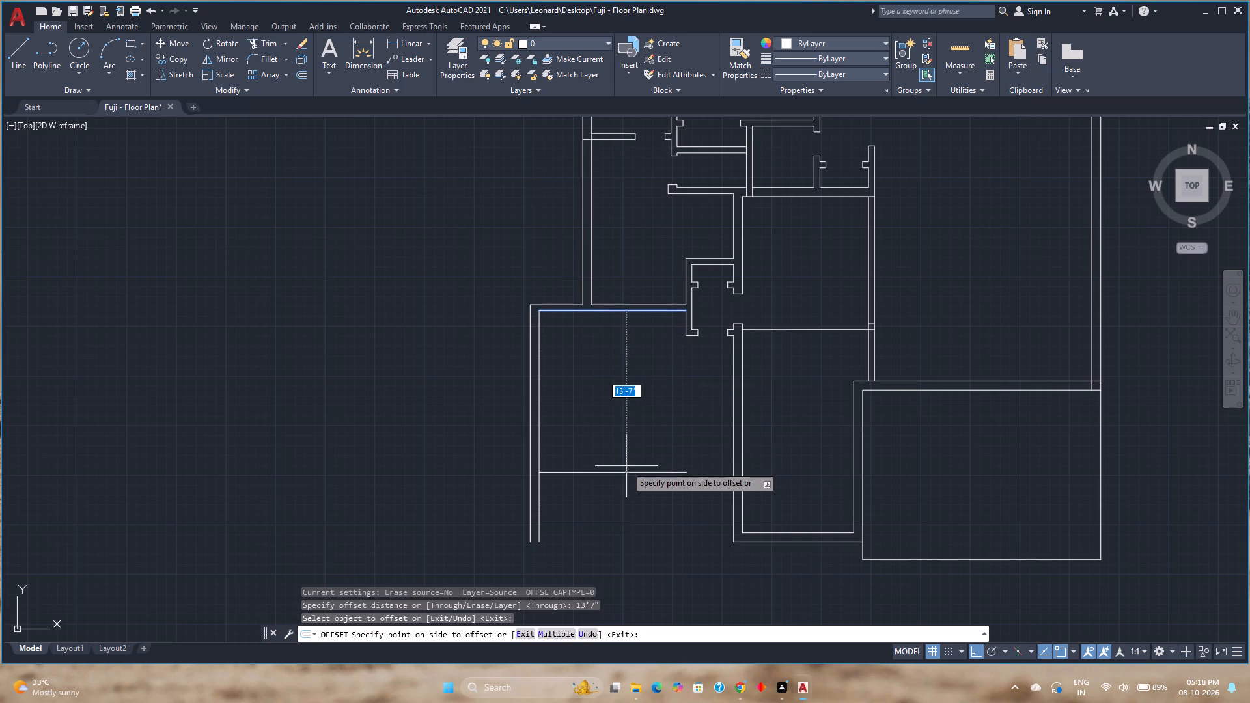
{"action": "left_click", "coordinate": [626, 466]}
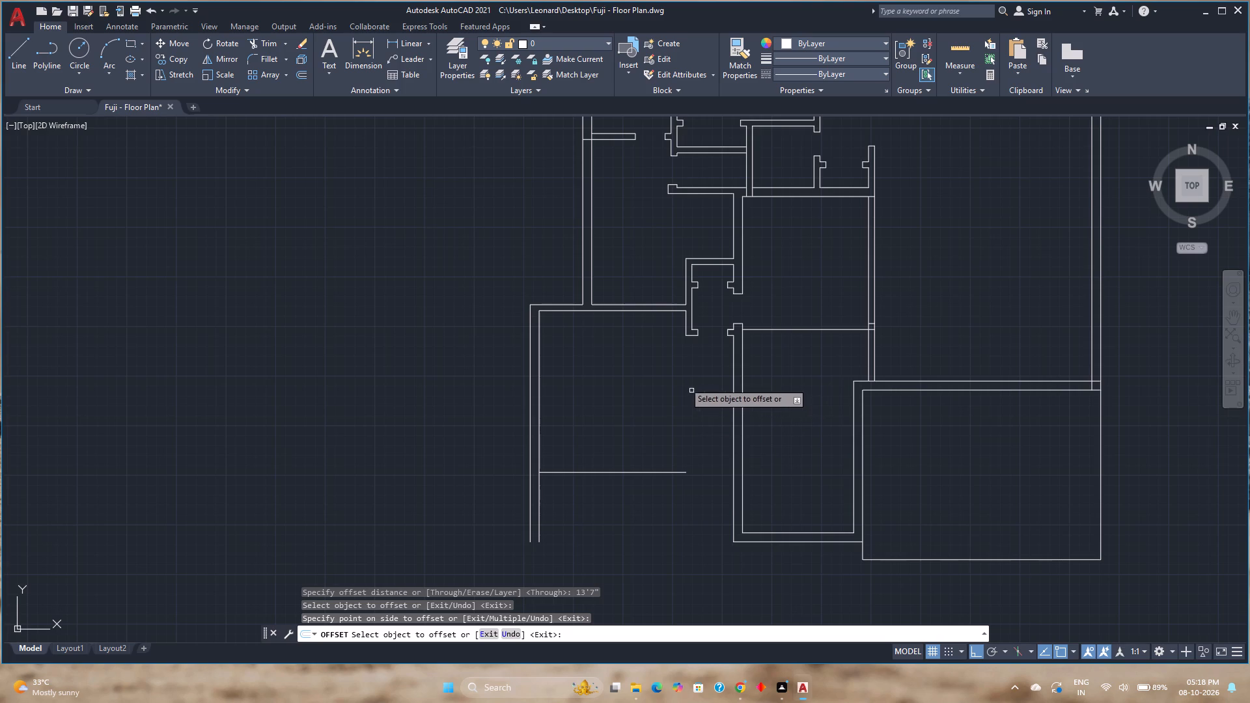
{"action": "left_click", "coordinate": [693, 335]}
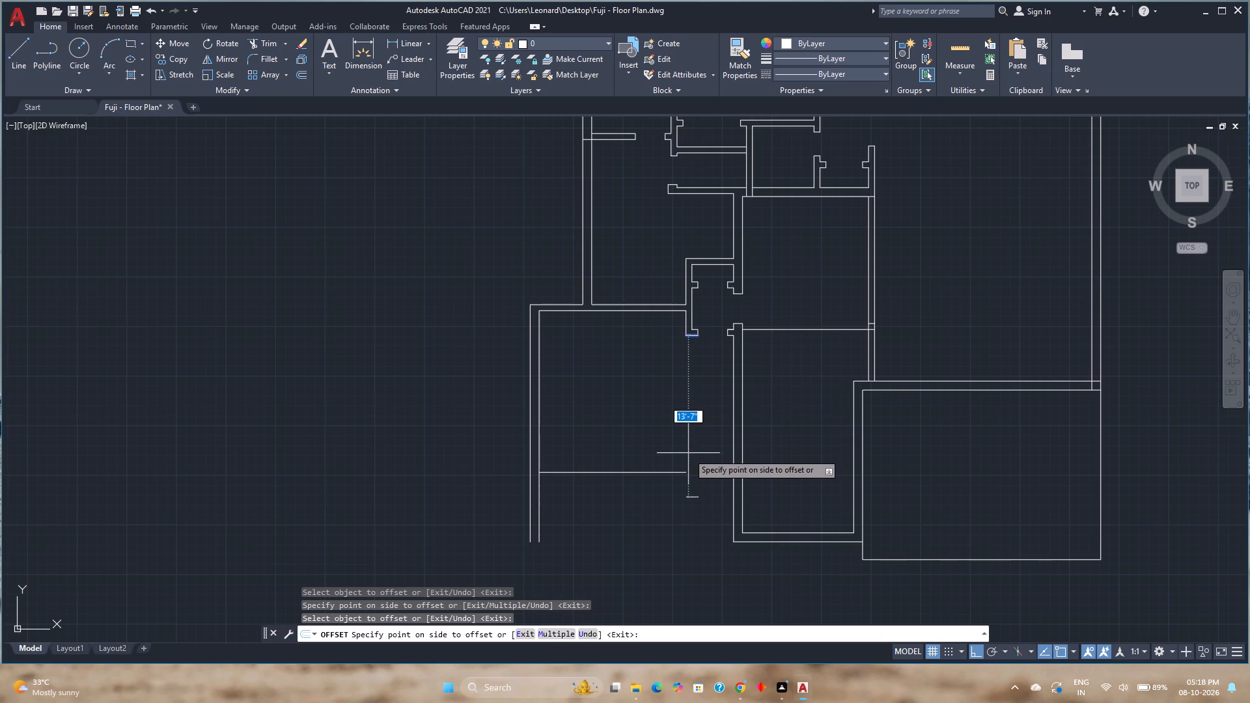
{"action": "left_click", "coordinate": [688, 453]}
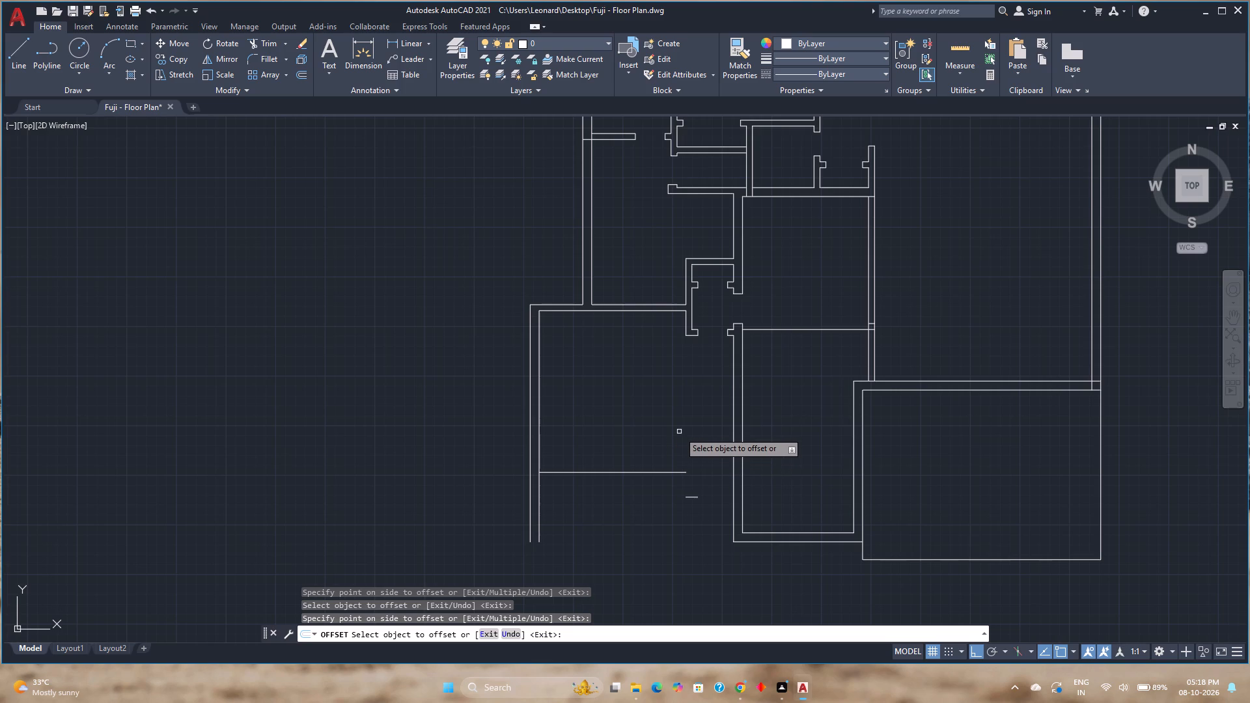
Offset the southwest room's new south wall line and the short line southeast of it 9" southward.
{"action": "left_click", "coordinate": [583, 472]}
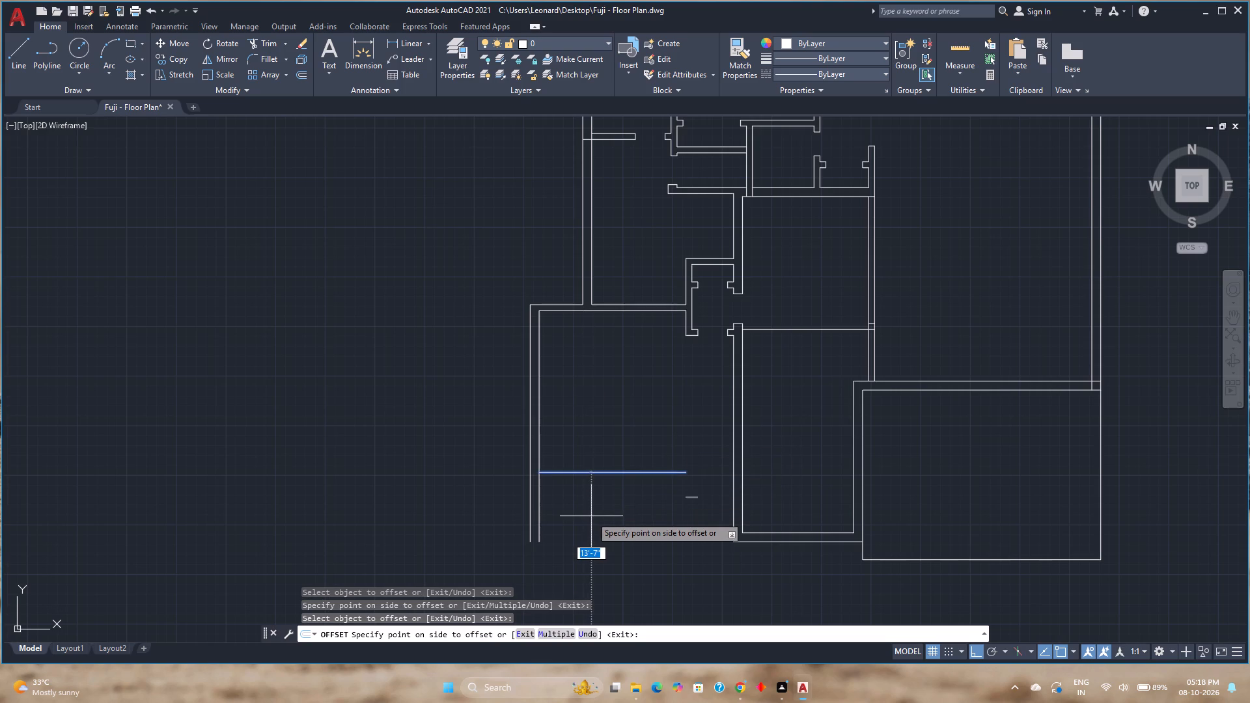
{"action": "key", "text": "9"}
{"action": "key", "text": "Return"}
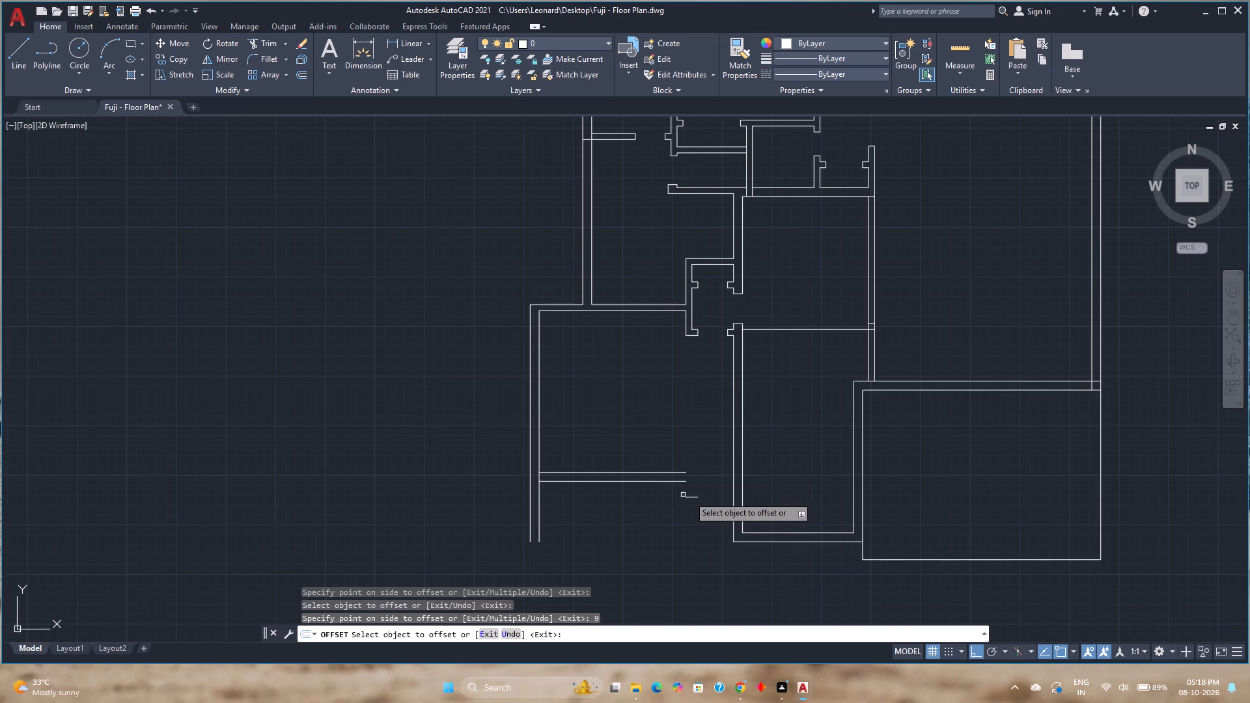
{"action": "left_click", "coordinate": [696, 498]}
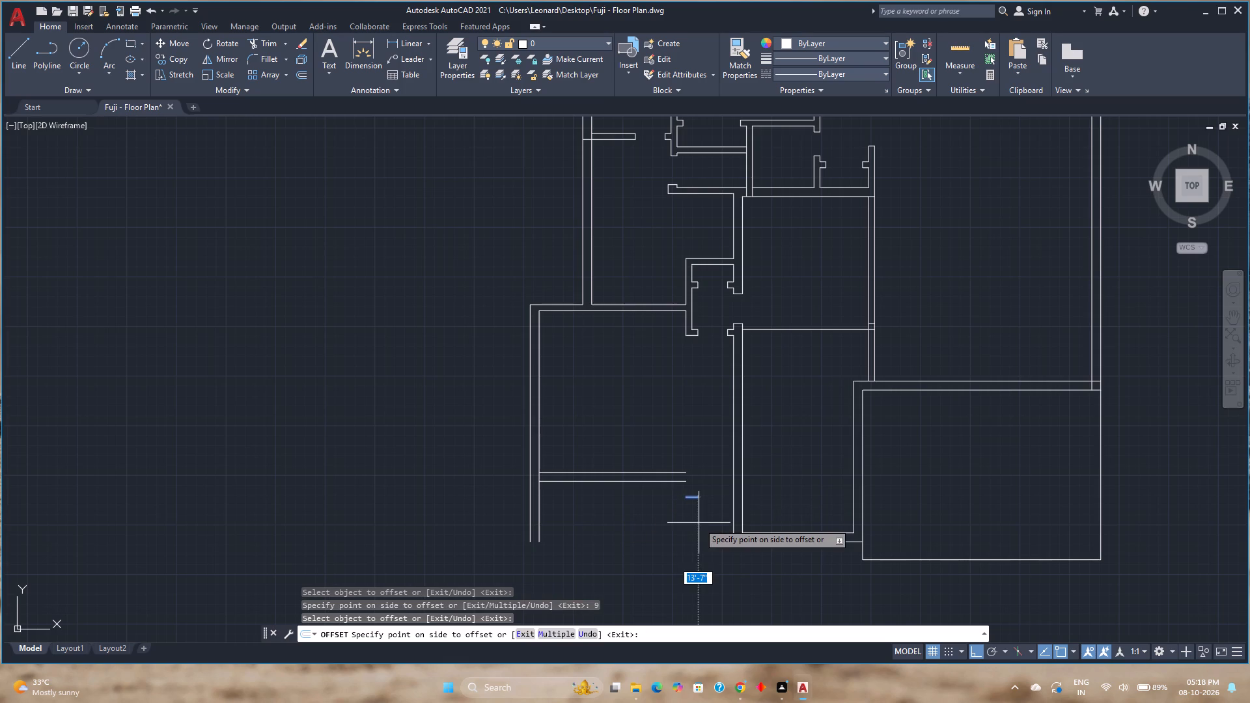
{"action": "key", "text": "9"}
{"action": "key", "text": "Return"}
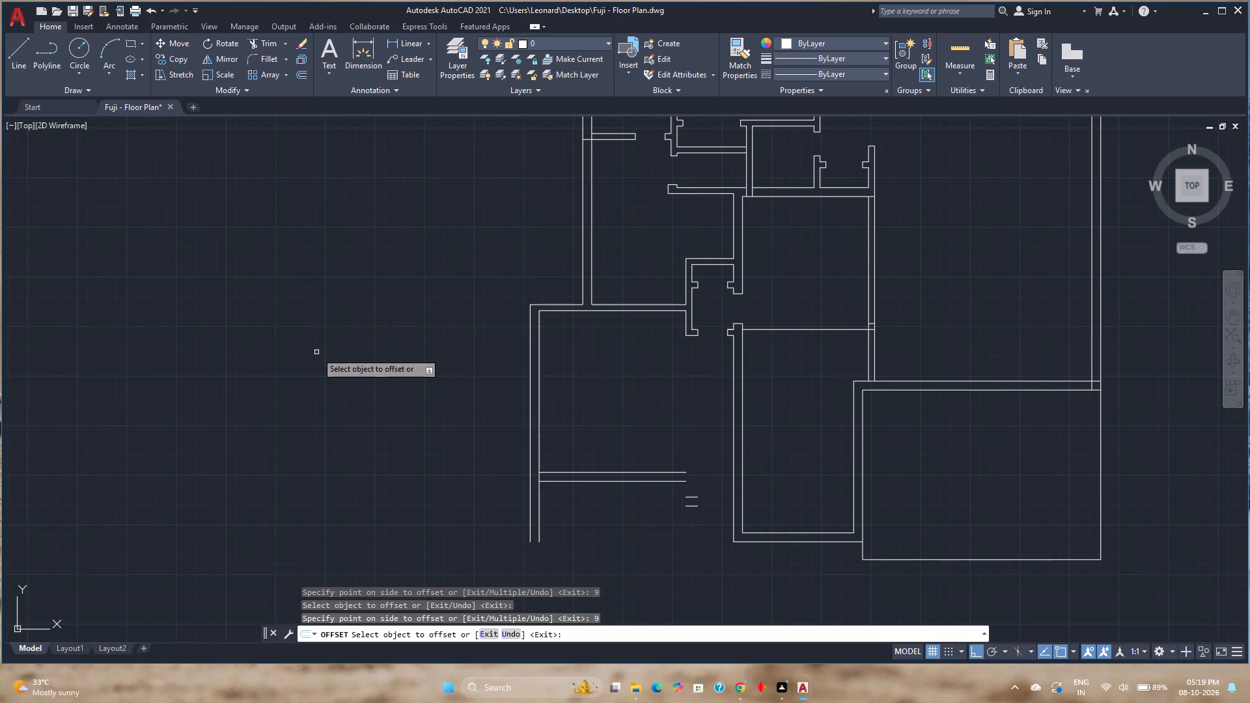
{"action": "key", "text": "Escape"}
Extend the southwest room's upper south wall line eastward to the south room's west wall.
{"action": "type", "text": "ex"}
{"action": "key", "text": "Return"}
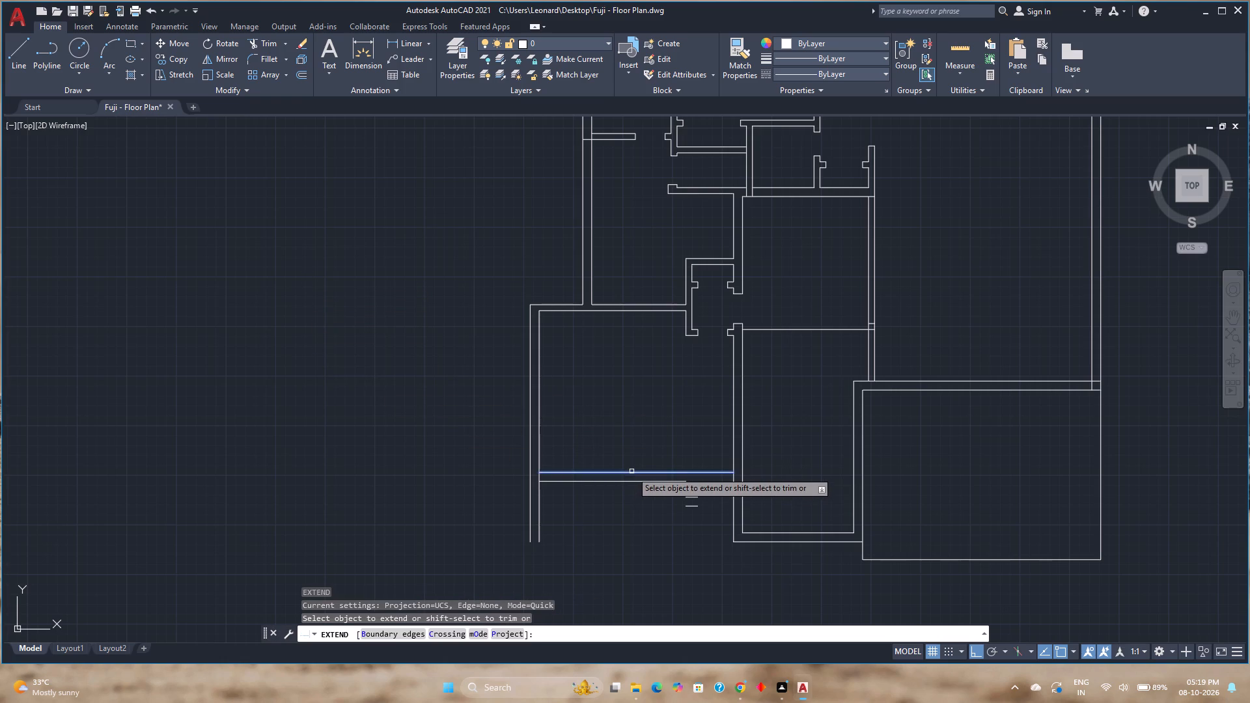
{"action": "left_click", "coordinate": [632, 471]}
{"action": "key", "text": "Escape"}
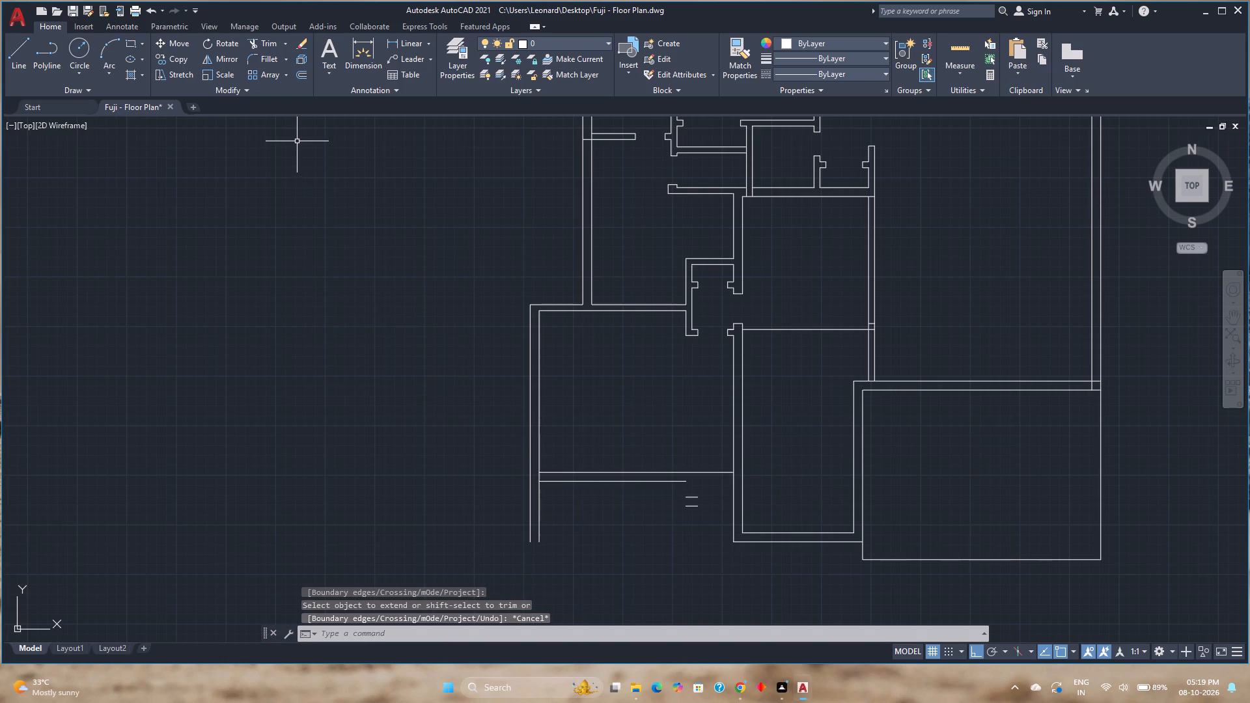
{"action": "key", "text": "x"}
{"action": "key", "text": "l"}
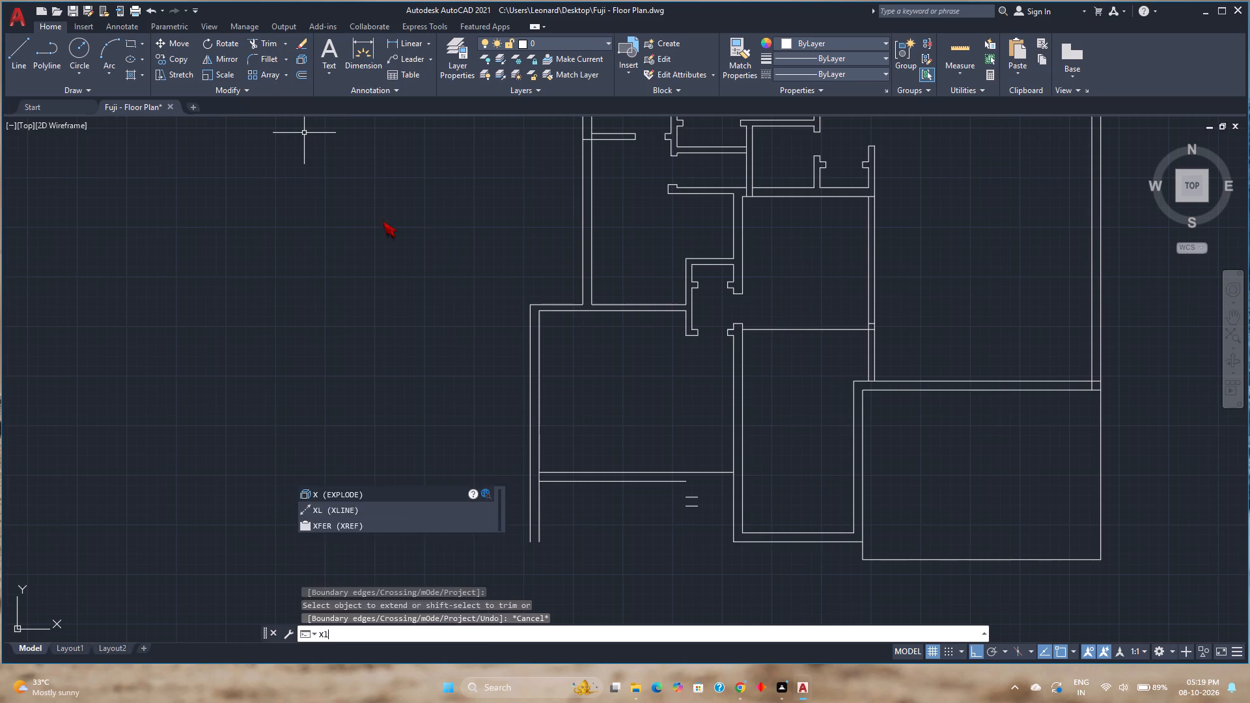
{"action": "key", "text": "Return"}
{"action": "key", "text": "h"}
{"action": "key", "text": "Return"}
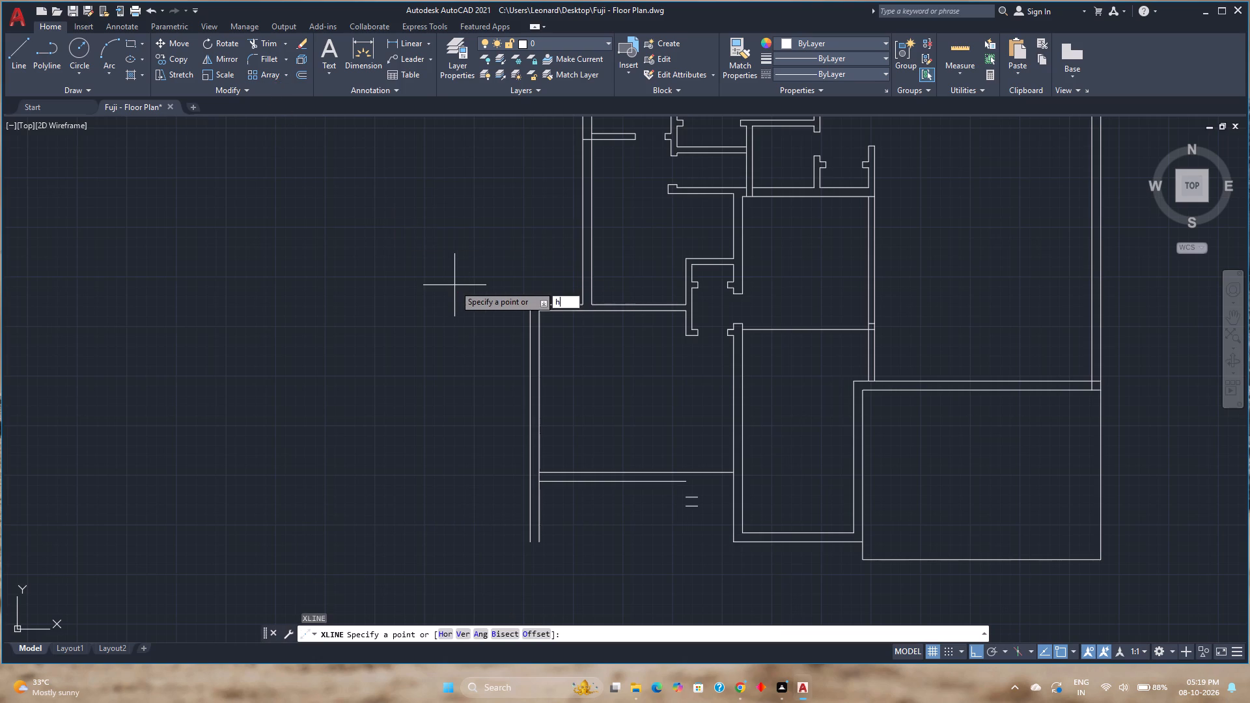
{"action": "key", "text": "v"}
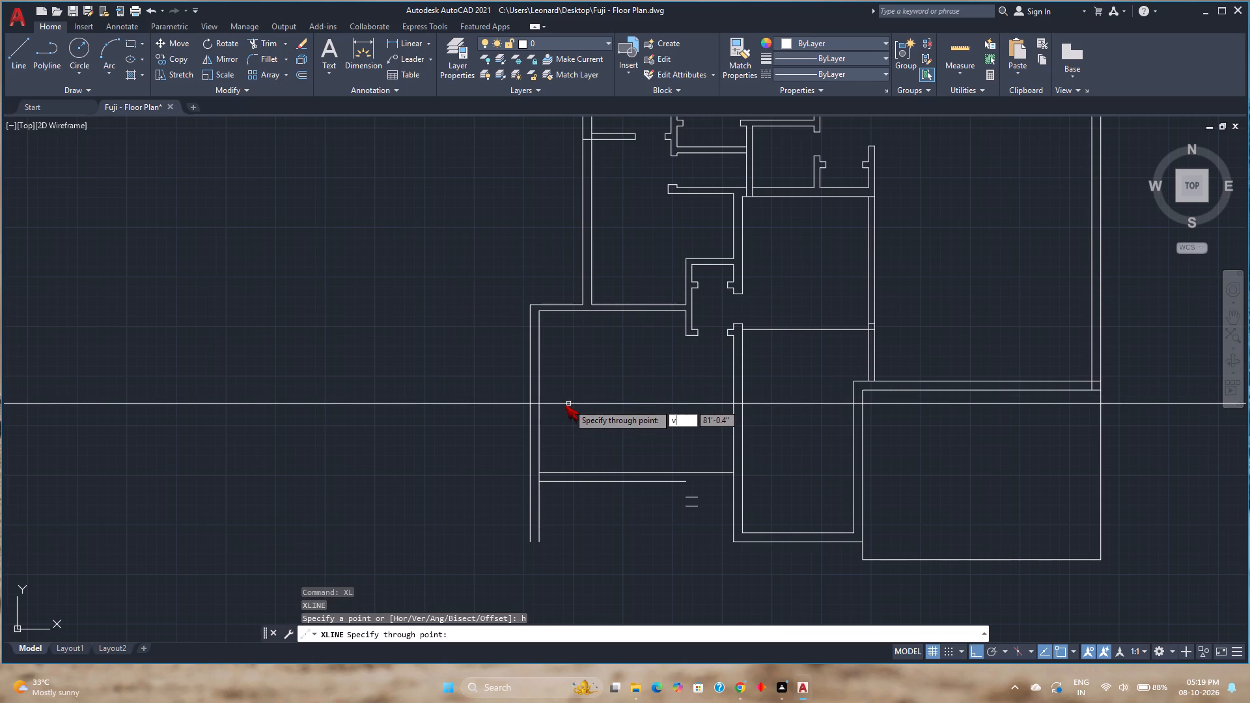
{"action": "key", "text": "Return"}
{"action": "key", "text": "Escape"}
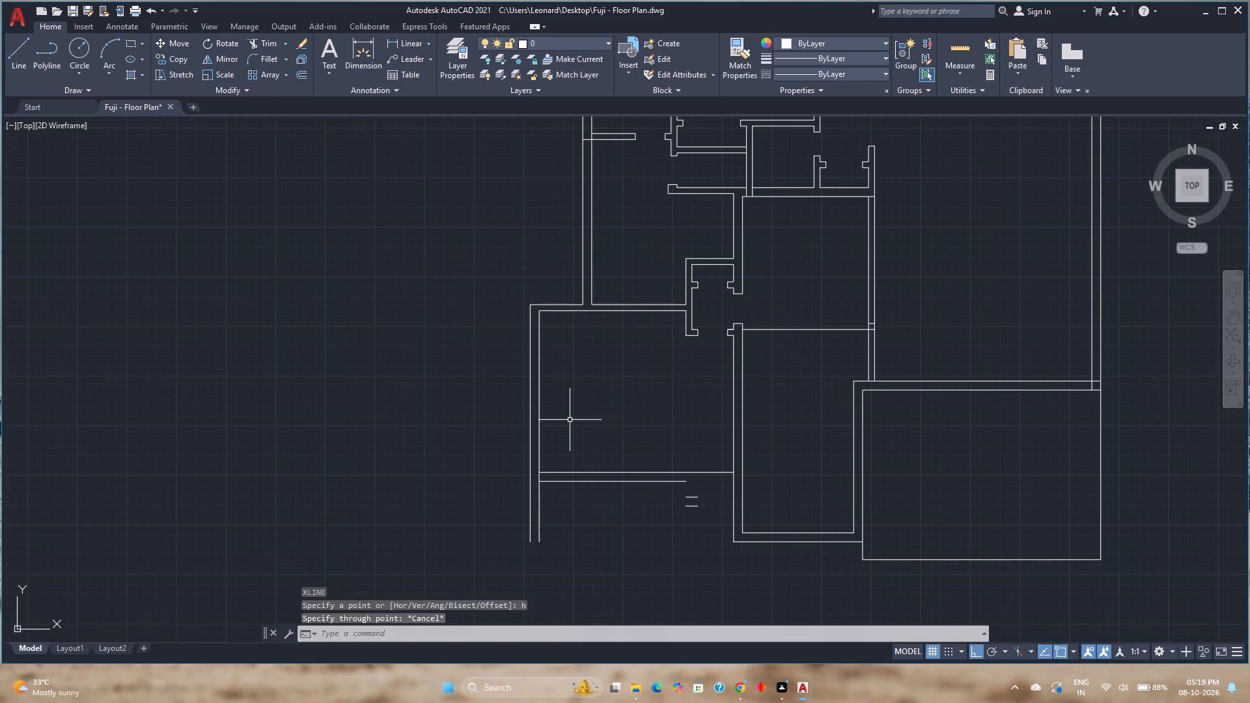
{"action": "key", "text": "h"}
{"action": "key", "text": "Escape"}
Draw a vertical construction line through the midpoint of the southwest room's upper south wall line.
{"action": "type", "text": "xl"}
{"action": "key", "text": "Return"}
{"action": "key", "text": "v"}
{"action": "key", "text": "Return"}
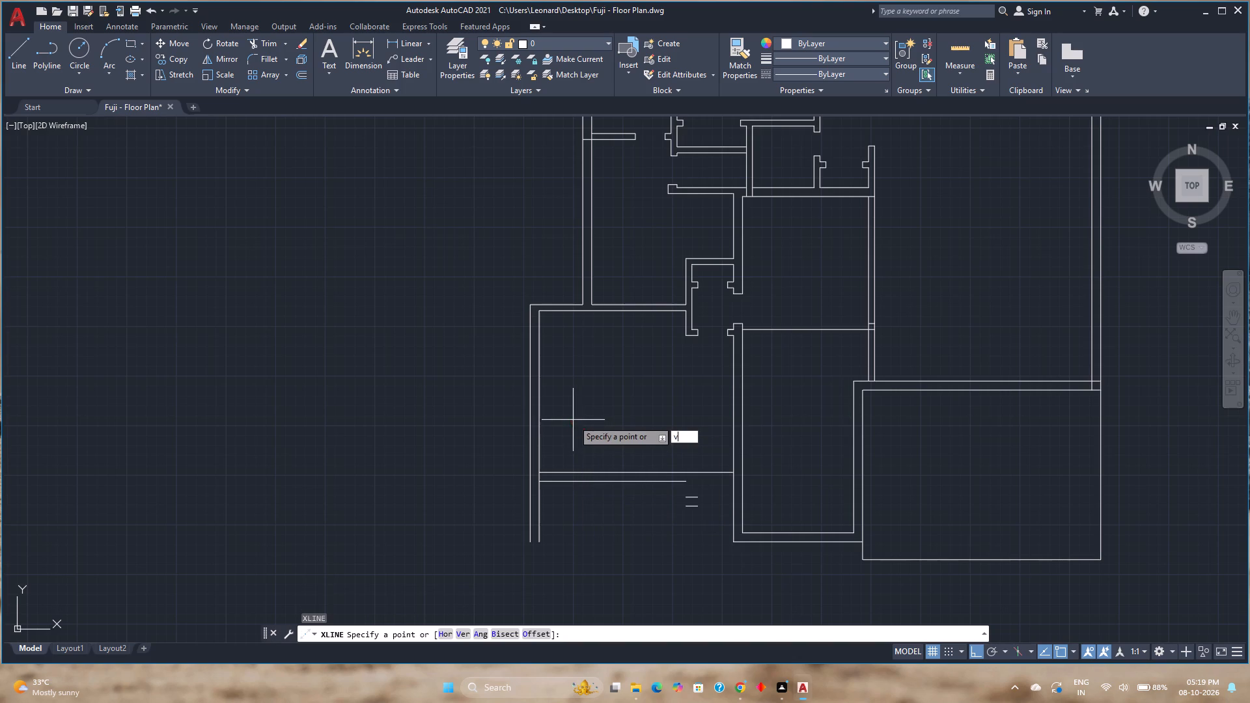
{"action": "left_click", "coordinate": [638, 470]}
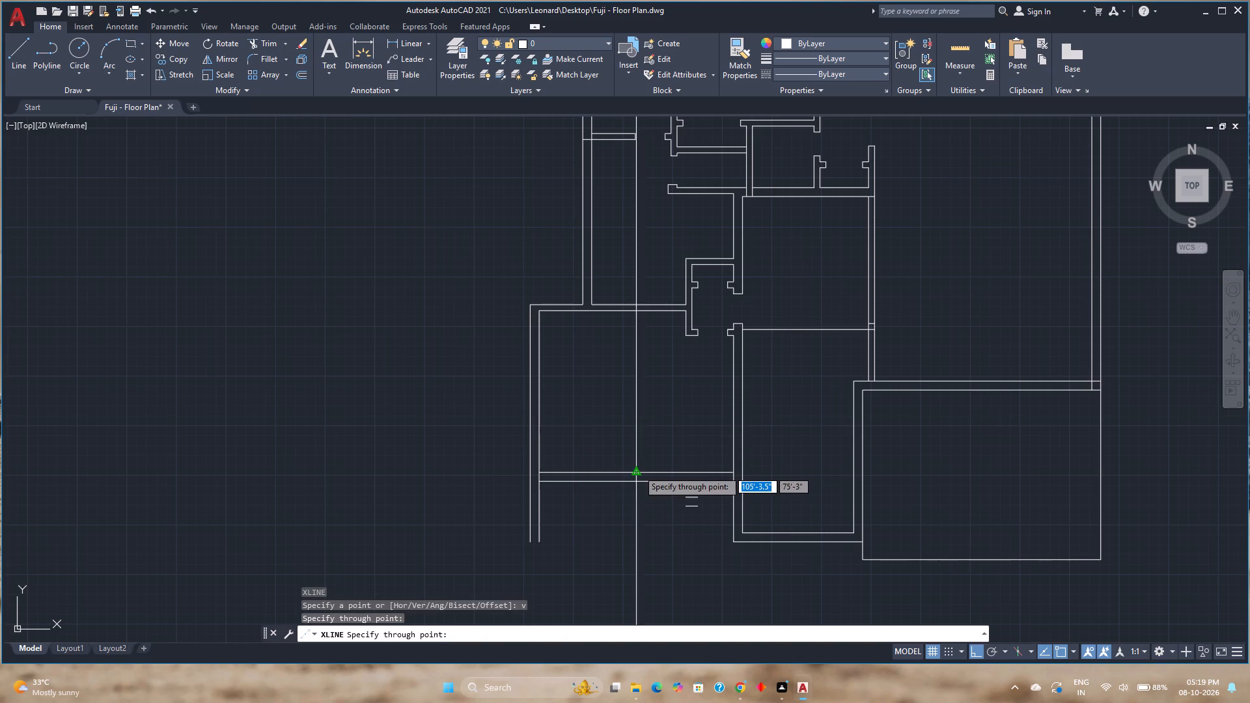
{"action": "key", "text": "Escape"}
Extend the two short lines westward to the vertical construction line and eastward to the south room's west wall.
{"action": "key", "text": "e"}
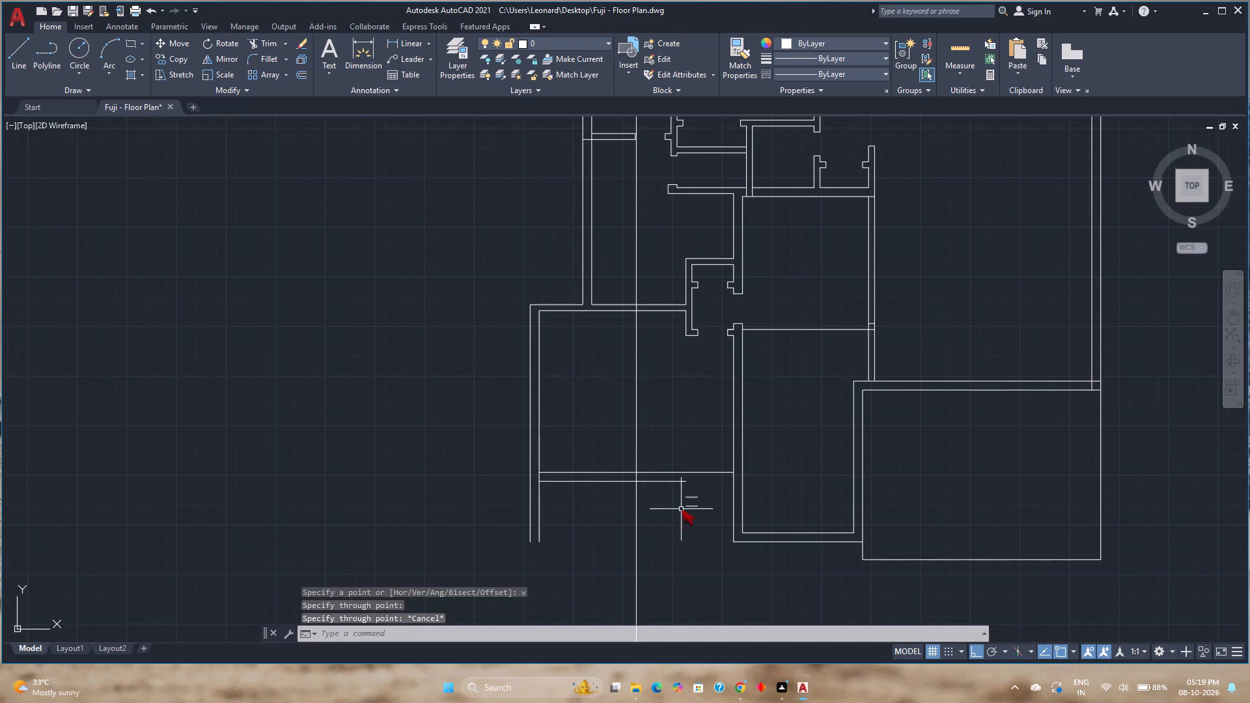
{"action": "key", "text": "x"}
{"action": "key", "text": "Return"}
{"action": "left_click", "coordinate": [687, 496]}
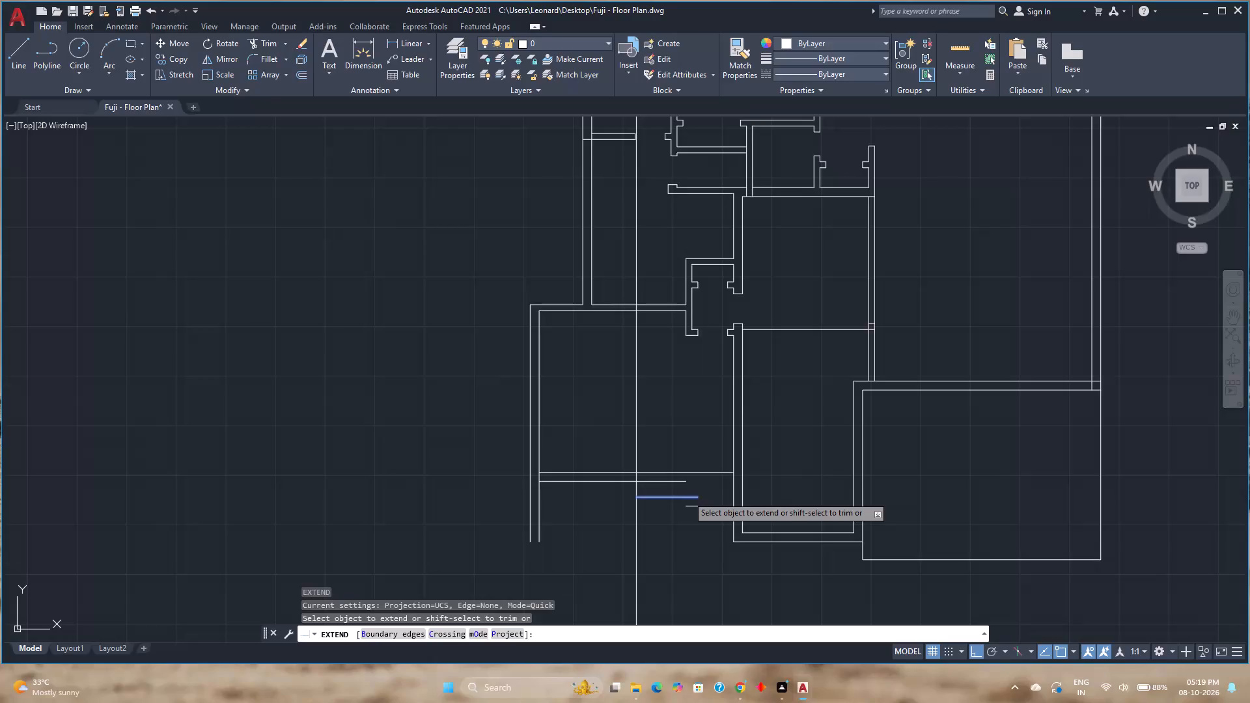
{"action": "left_click", "coordinate": [687, 508]}
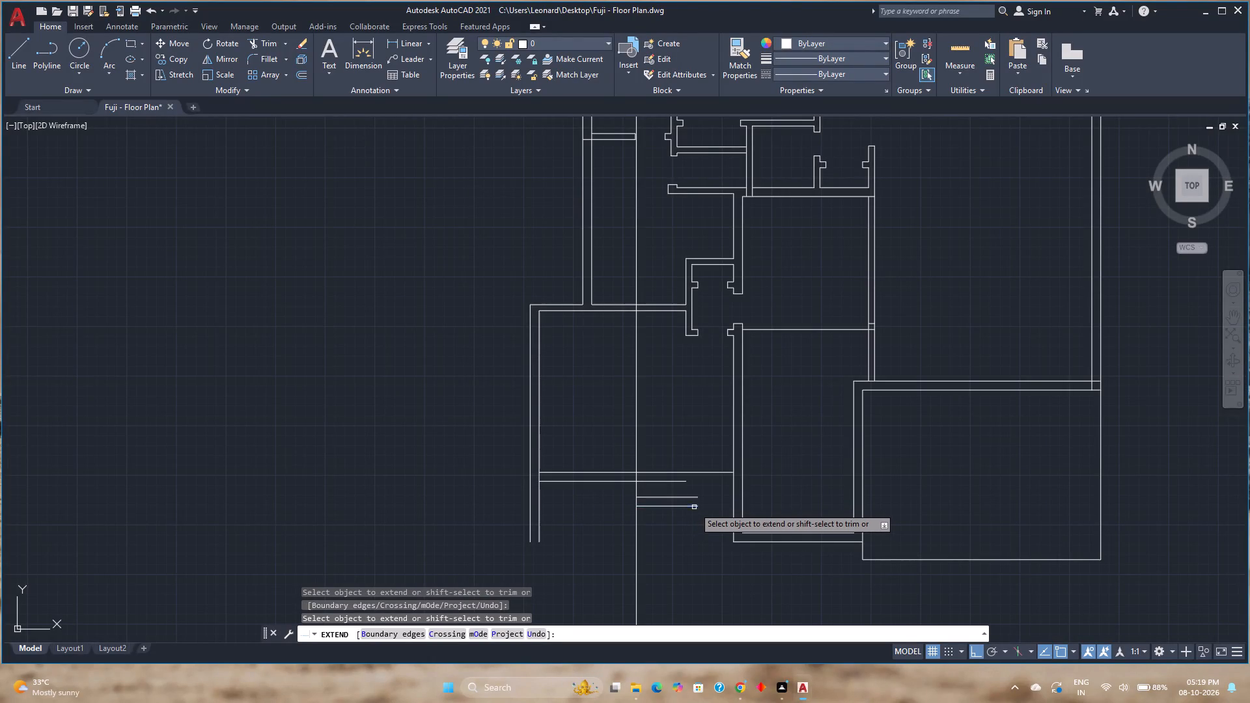
{"action": "left_click", "coordinate": [694, 506]}
{"action": "left_click", "coordinate": [693, 498]}
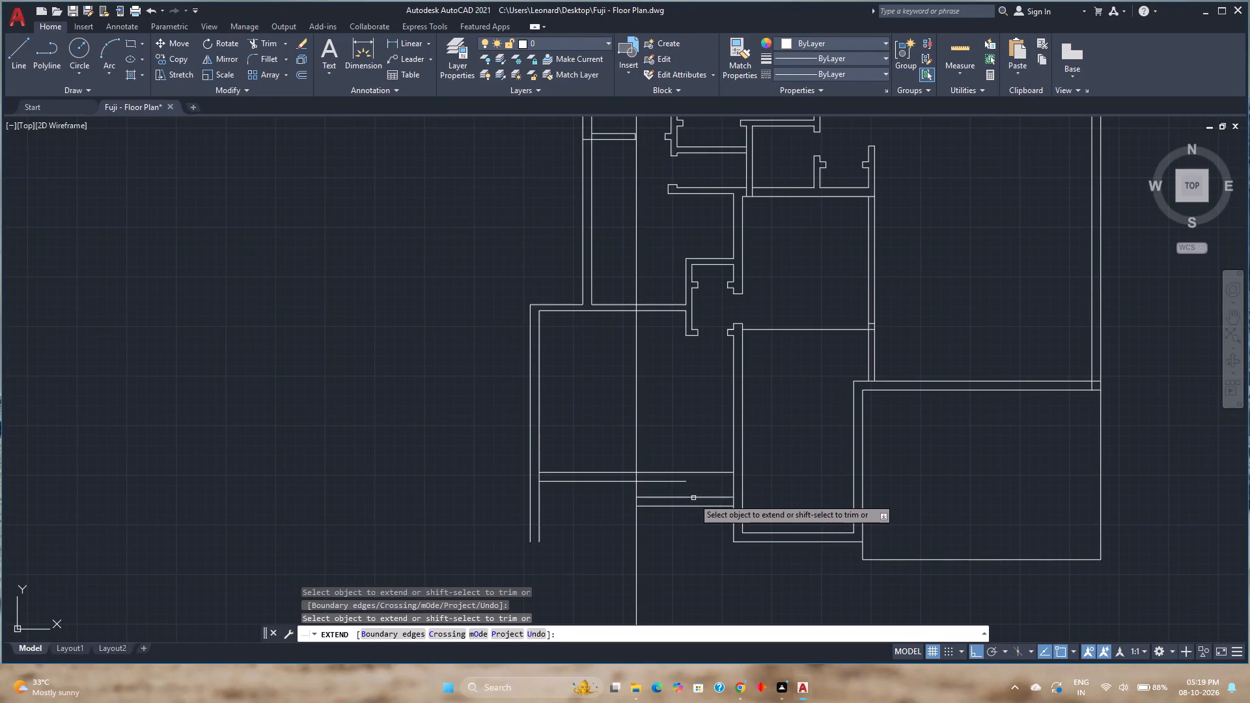
{"action": "key", "text": "Escape"}
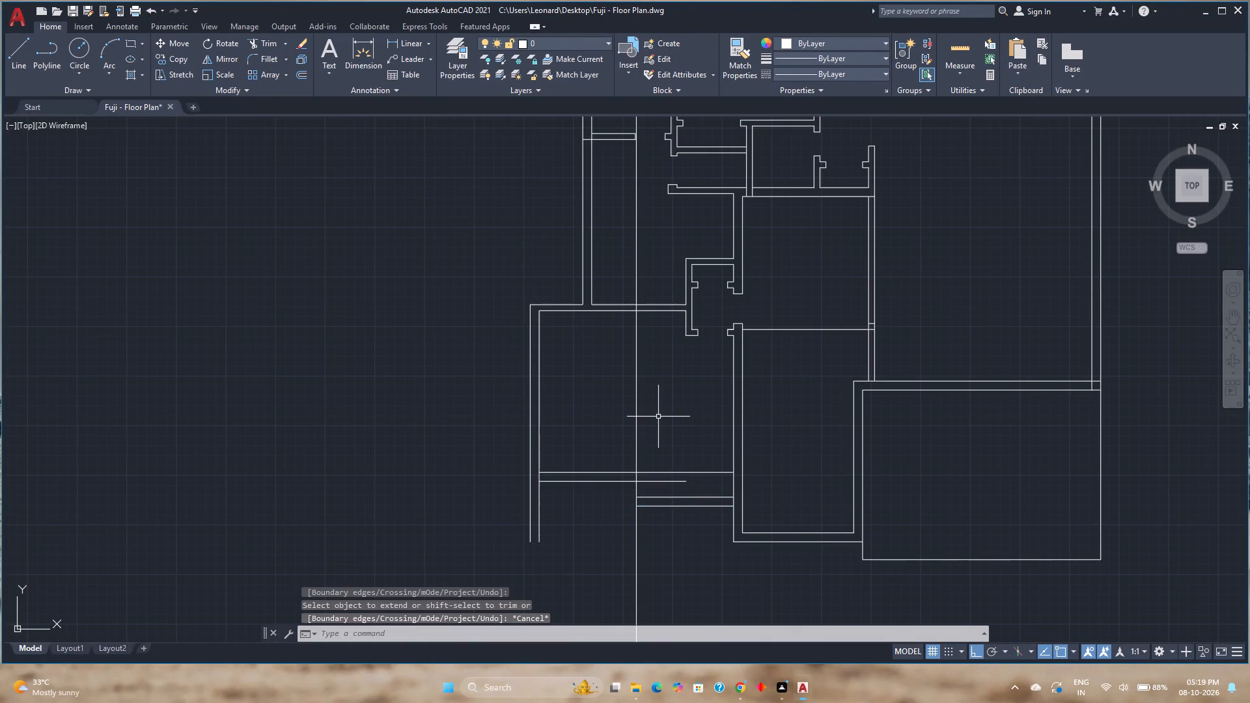
Delete the vertical construction line.
{"action": "left_click", "coordinate": [635, 425]}
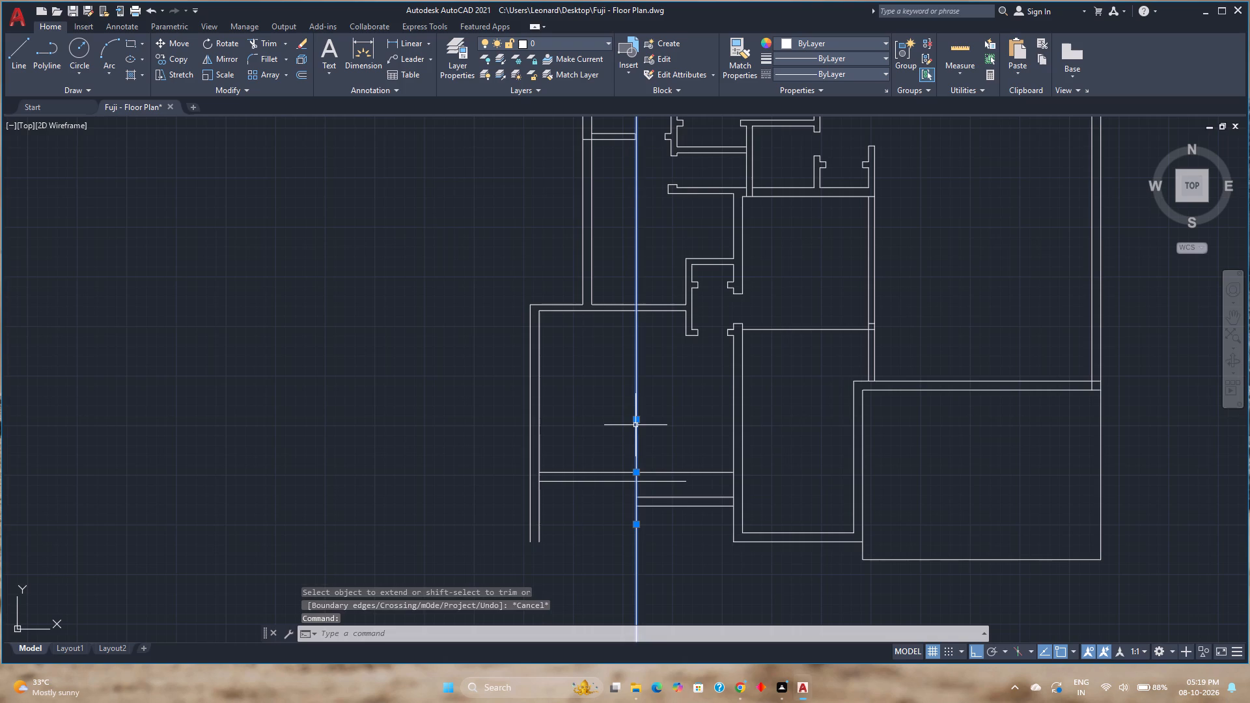
{"action": "key", "text": "Delete"}
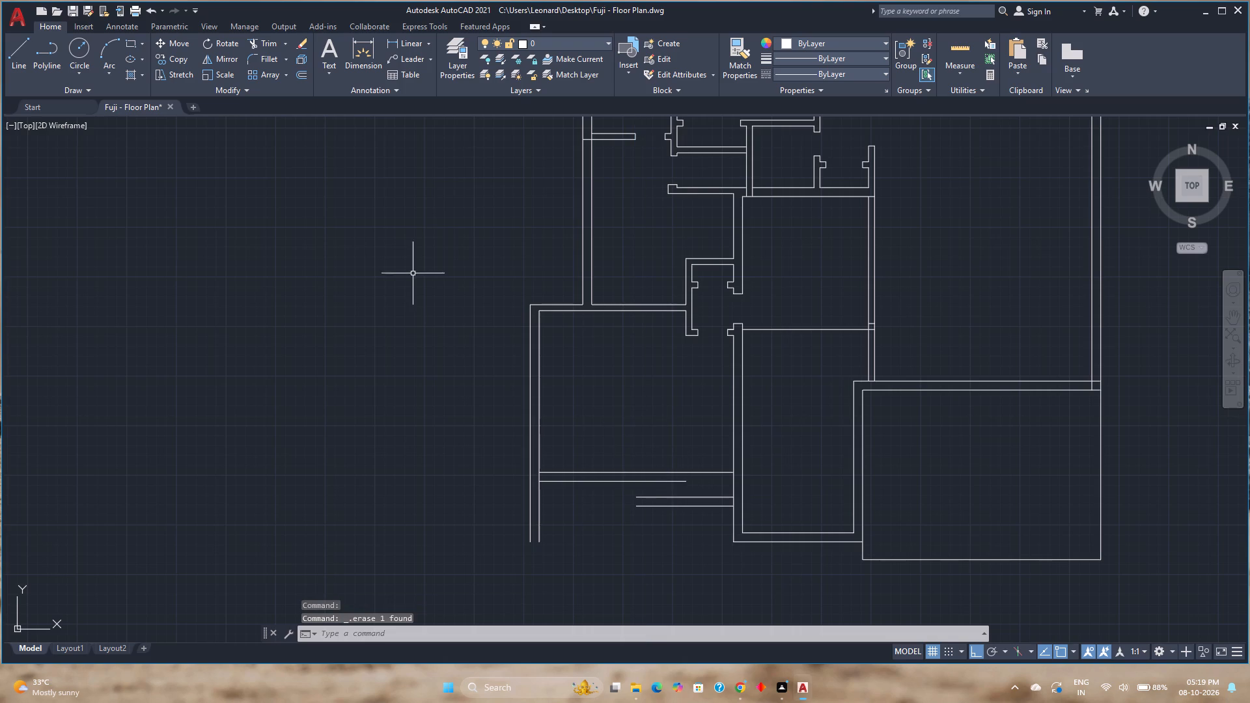
Draw a vertical line from the west end of the lowest extended line up to the upper south wall line's midpoint.
{"action": "left_click", "coordinate": [10, 67]}
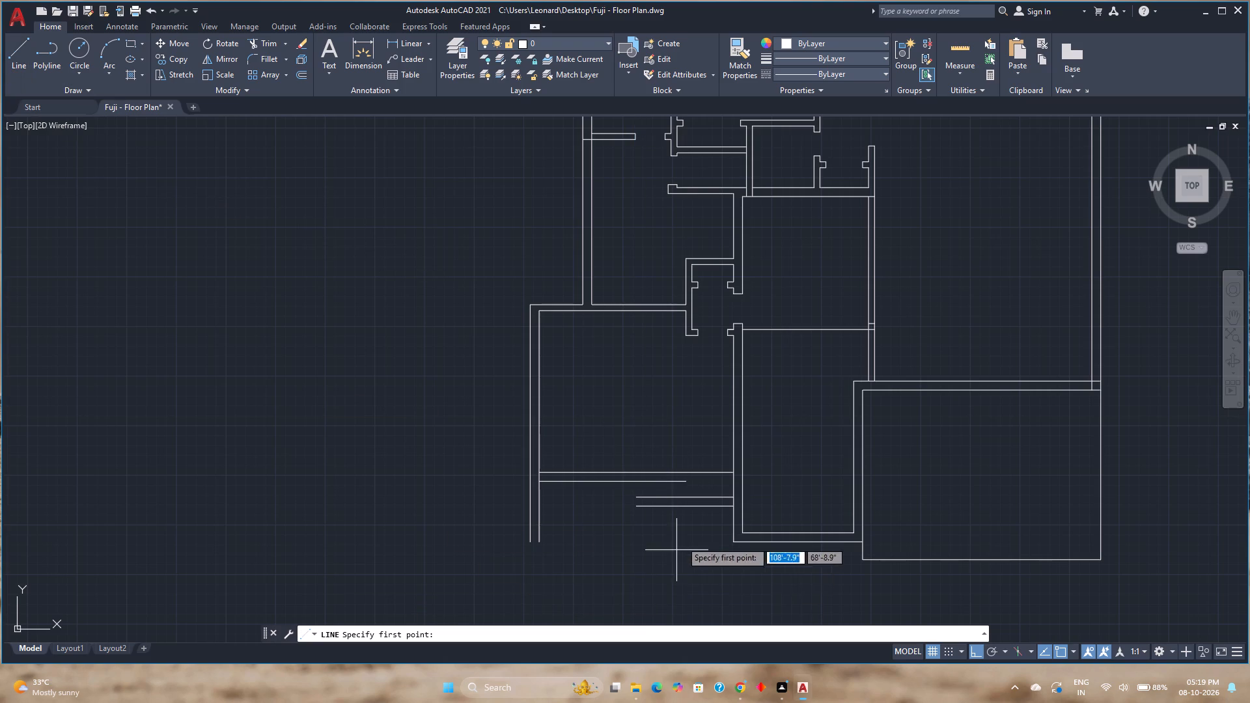
{"action": "left_click", "coordinate": [639, 504]}
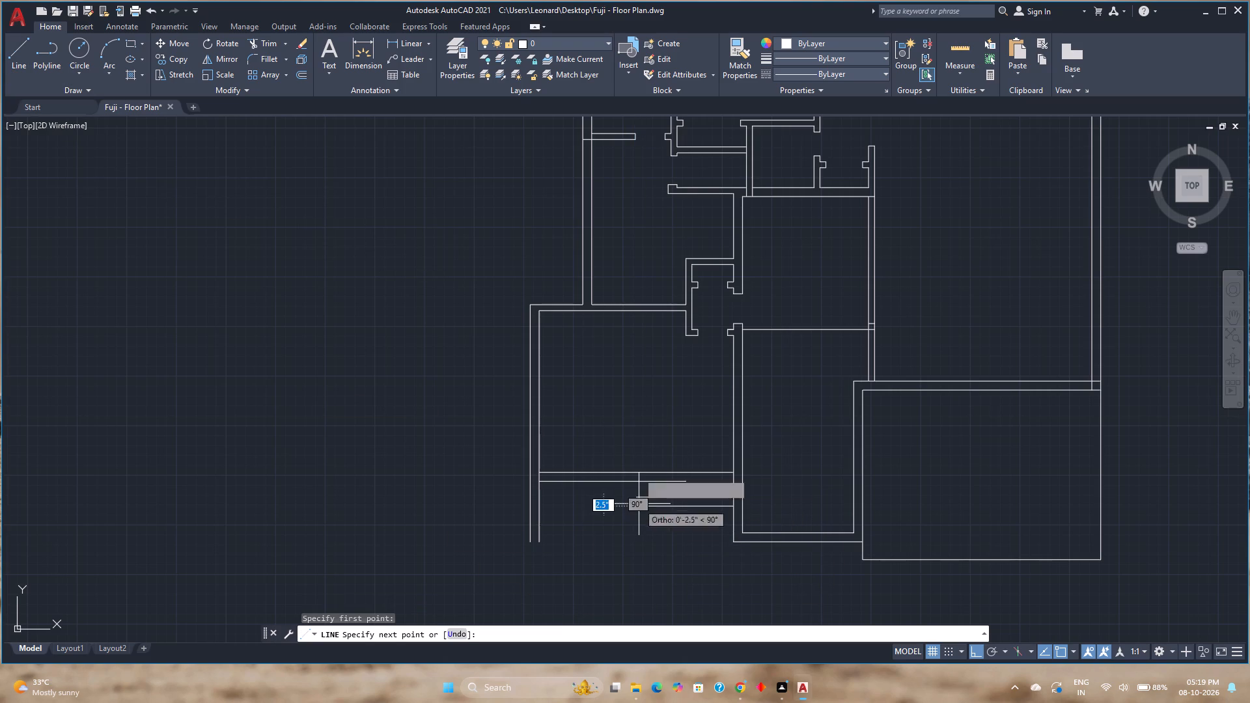
{"action": "left_click", "coordinate": [639, 470]}
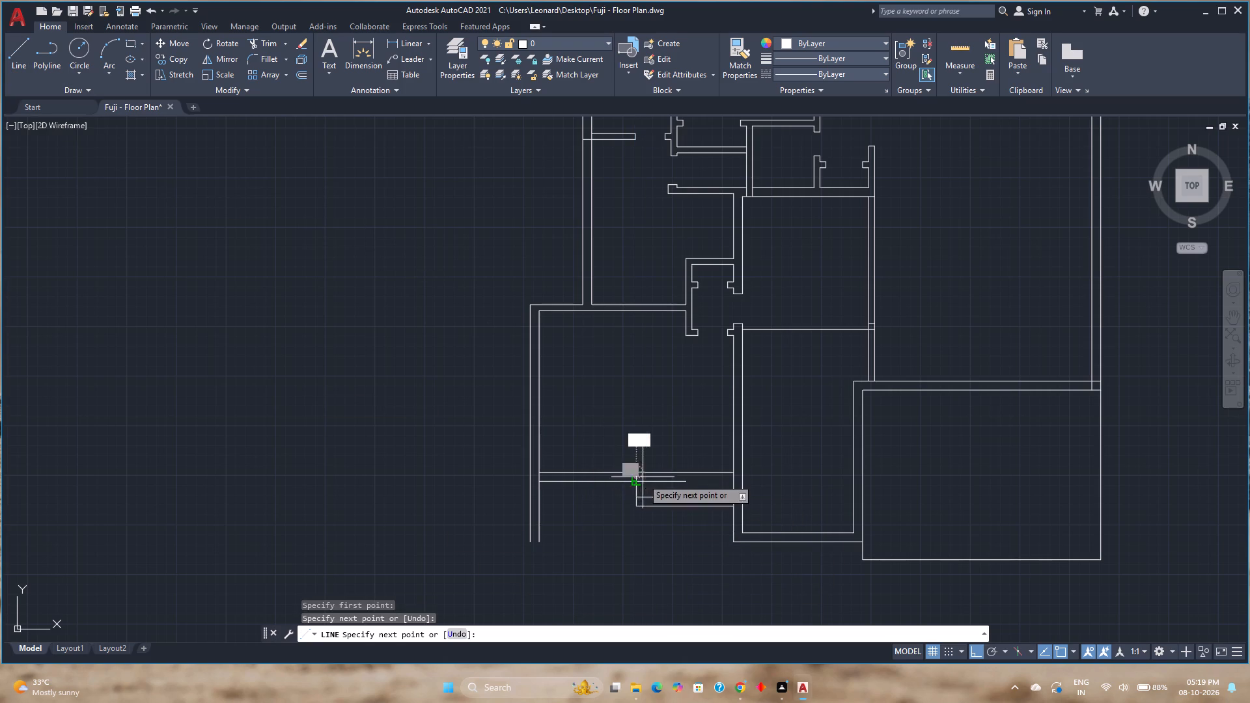
{"action": "key", "text": "Escape"}
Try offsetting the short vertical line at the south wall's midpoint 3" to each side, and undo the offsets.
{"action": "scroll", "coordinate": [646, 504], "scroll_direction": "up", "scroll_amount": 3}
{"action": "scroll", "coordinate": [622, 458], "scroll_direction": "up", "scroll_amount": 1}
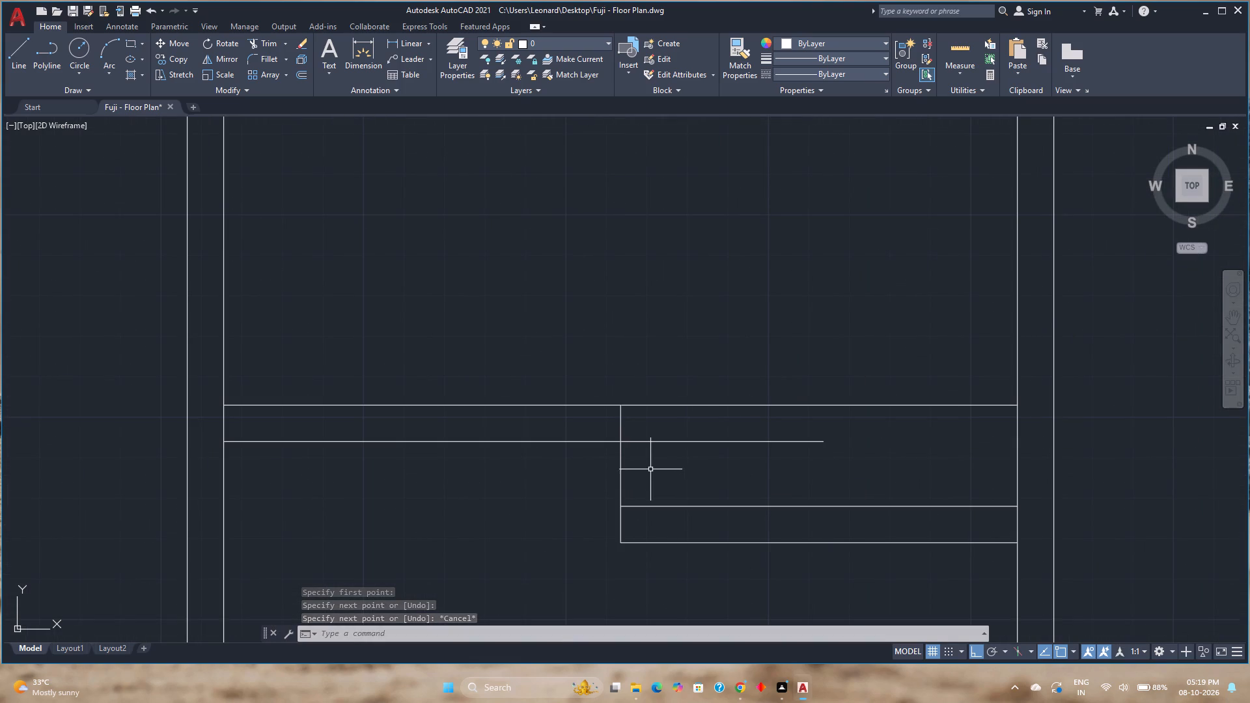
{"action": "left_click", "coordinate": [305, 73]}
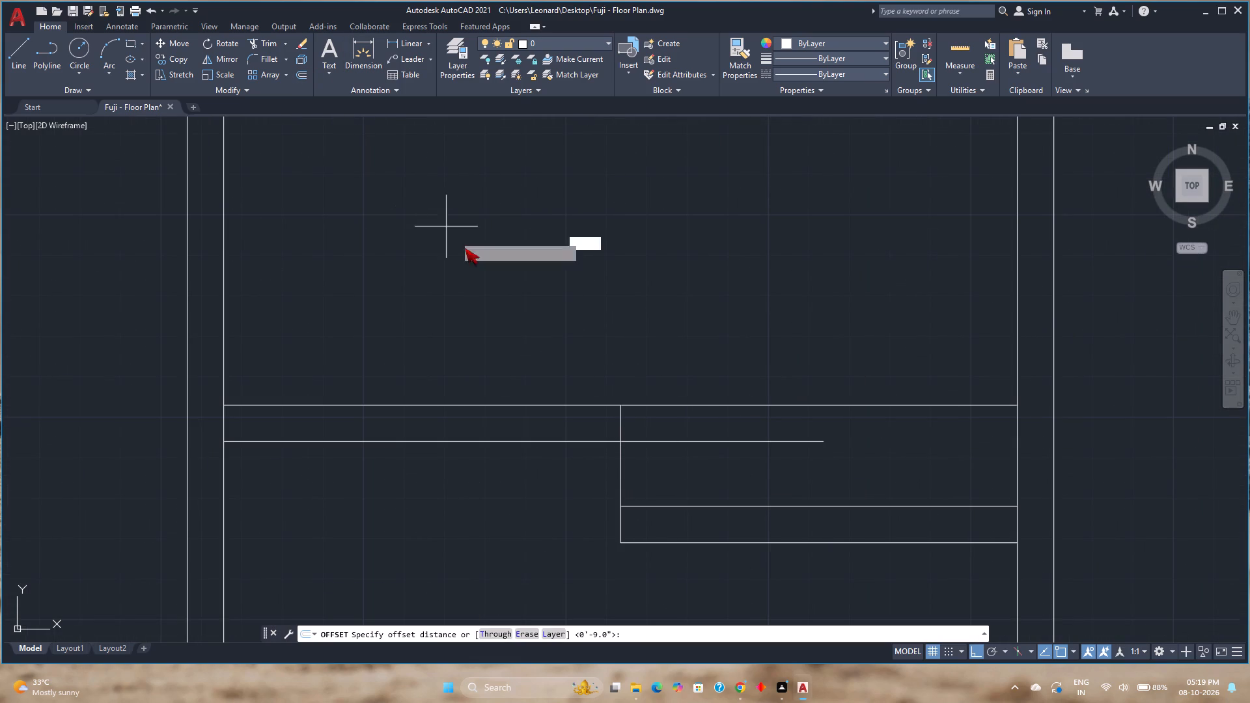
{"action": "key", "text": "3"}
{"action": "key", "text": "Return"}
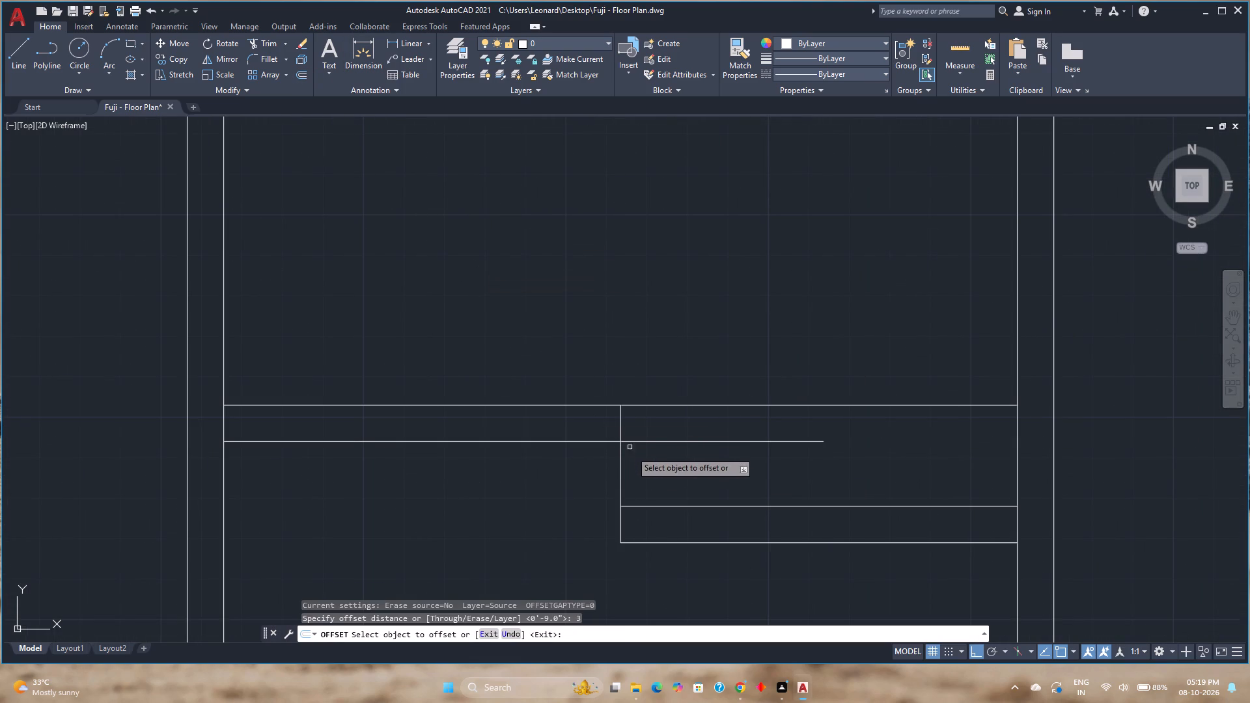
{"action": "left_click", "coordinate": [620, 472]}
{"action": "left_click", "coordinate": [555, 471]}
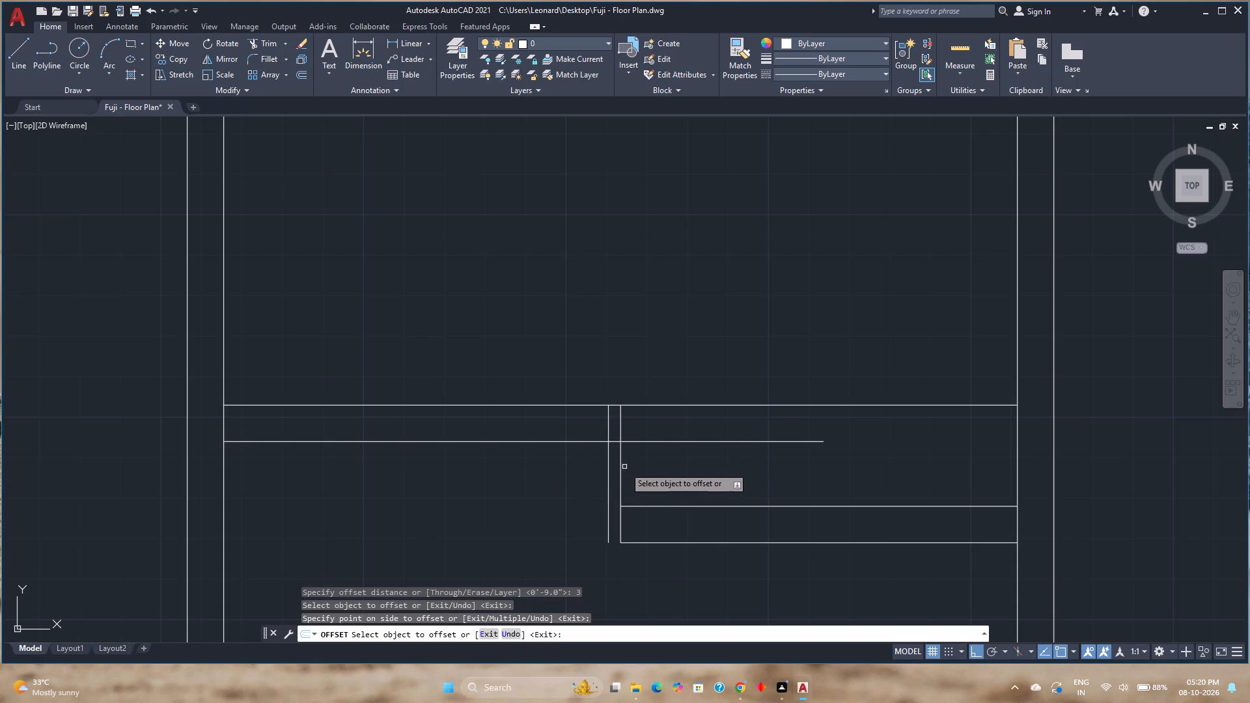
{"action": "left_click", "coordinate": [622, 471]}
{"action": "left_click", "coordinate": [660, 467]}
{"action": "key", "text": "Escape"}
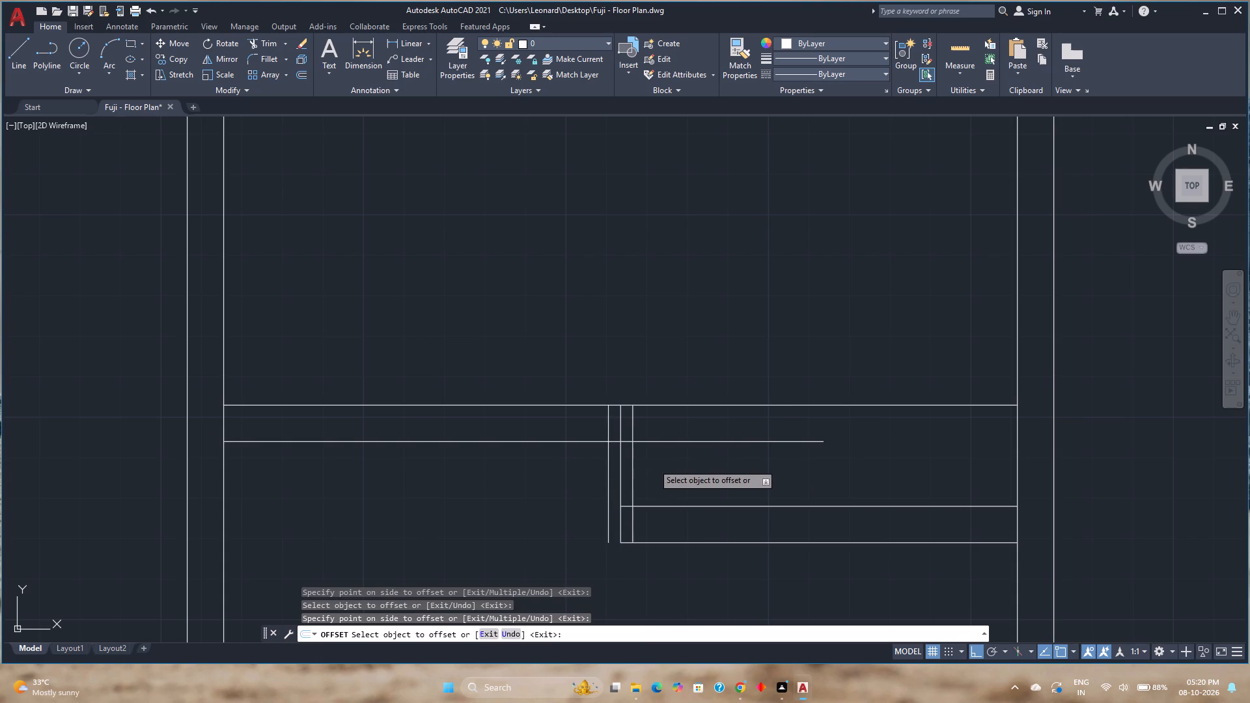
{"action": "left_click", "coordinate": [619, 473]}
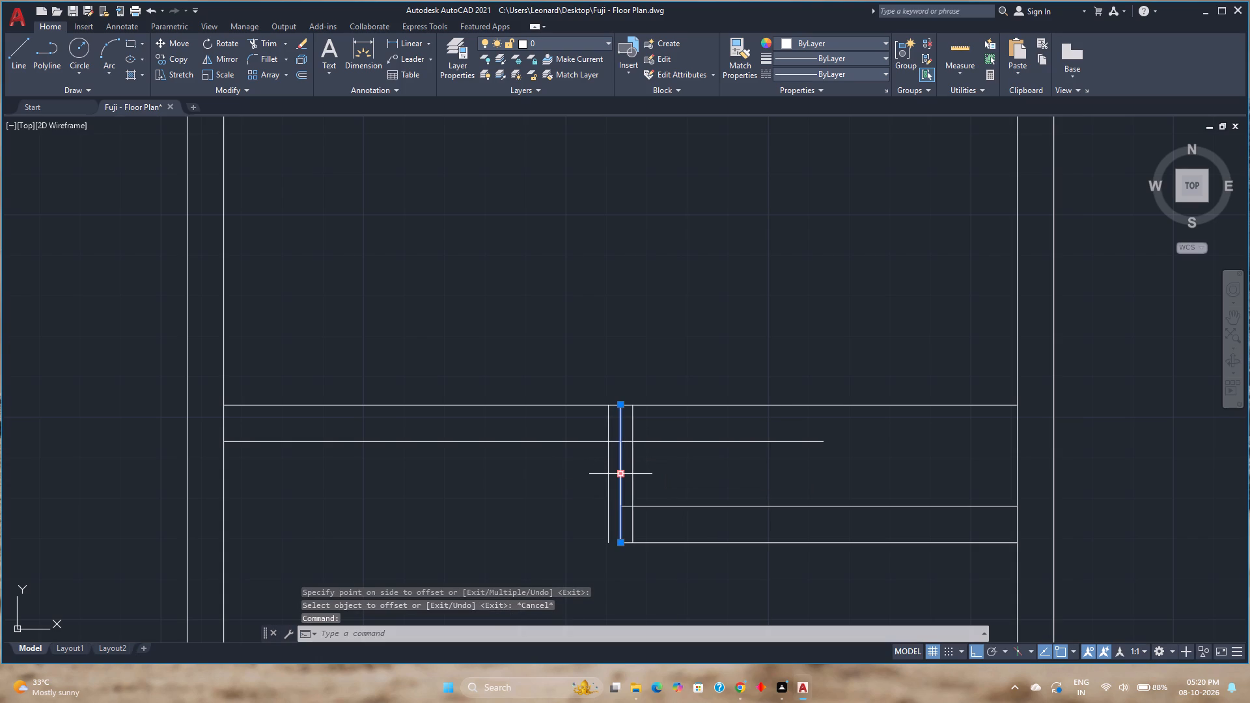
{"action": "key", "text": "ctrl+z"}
Offset the short vertical line at the south wall's midpoint 4.5" to both the west and the east.
{"action": "left_click", "coordinate": [299, 73]}
{"action": "type", "text": "4.5"}
{"action": "key", "text": "Return"}
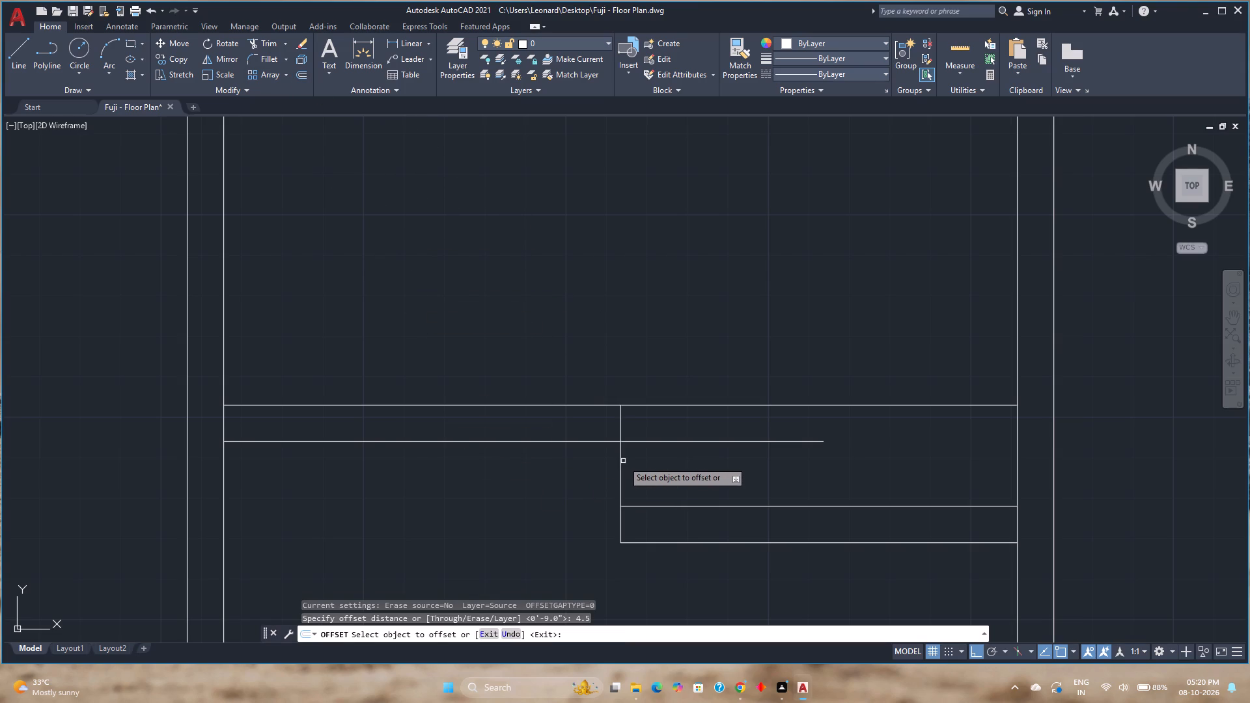
{"action": "left_click", "coordinate": [622, 461]}
{"action": "left_click", "coordinate": [583, 463]}
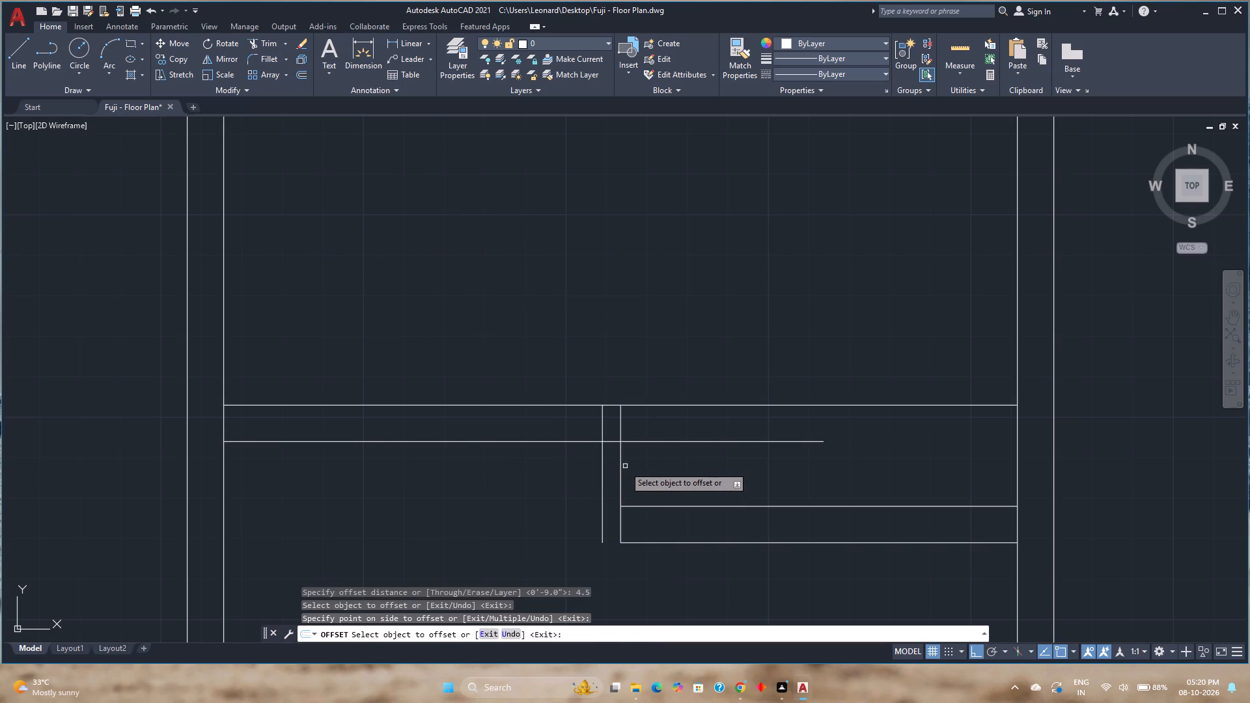
{"action": "left_click", "coordinate": [621, 468]}
{"action": "left_click", "coordinate": [667, 469]}
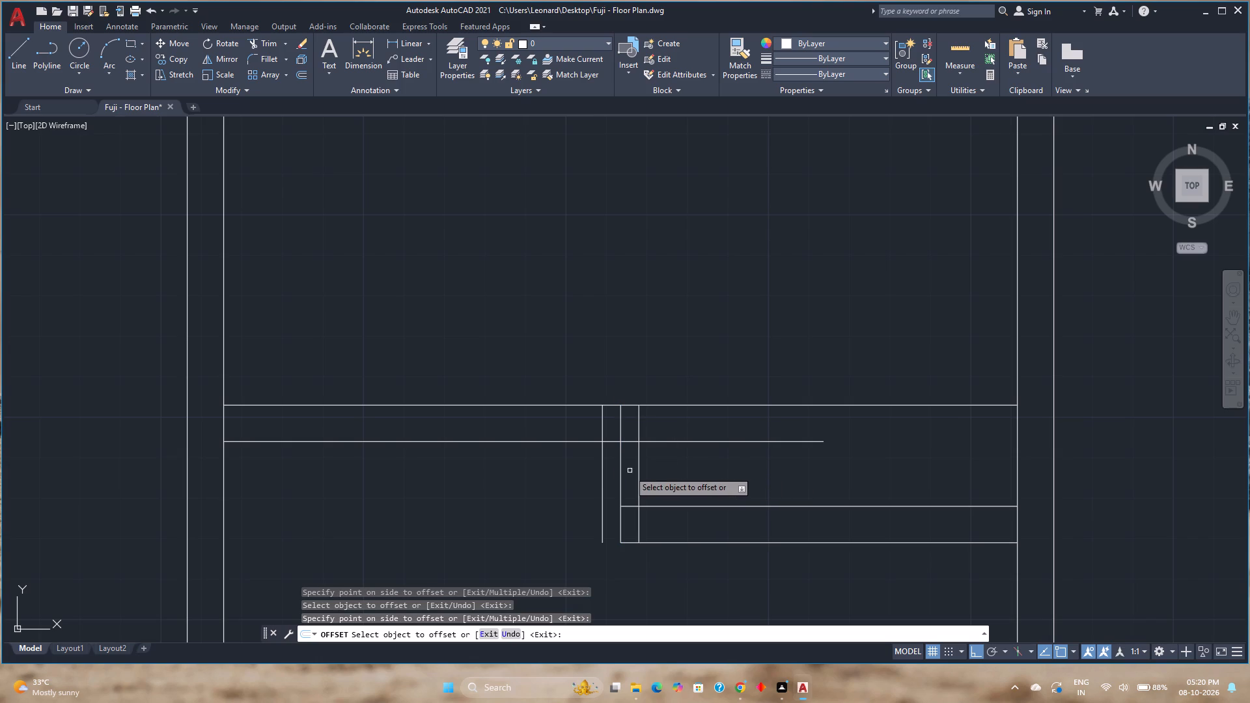
{"action": "key", "text": "Escape"}
Delete the original vertical line midway between the two 4.5" offset lines.
{"action": "left_click", "coordinate": [620, 468]}
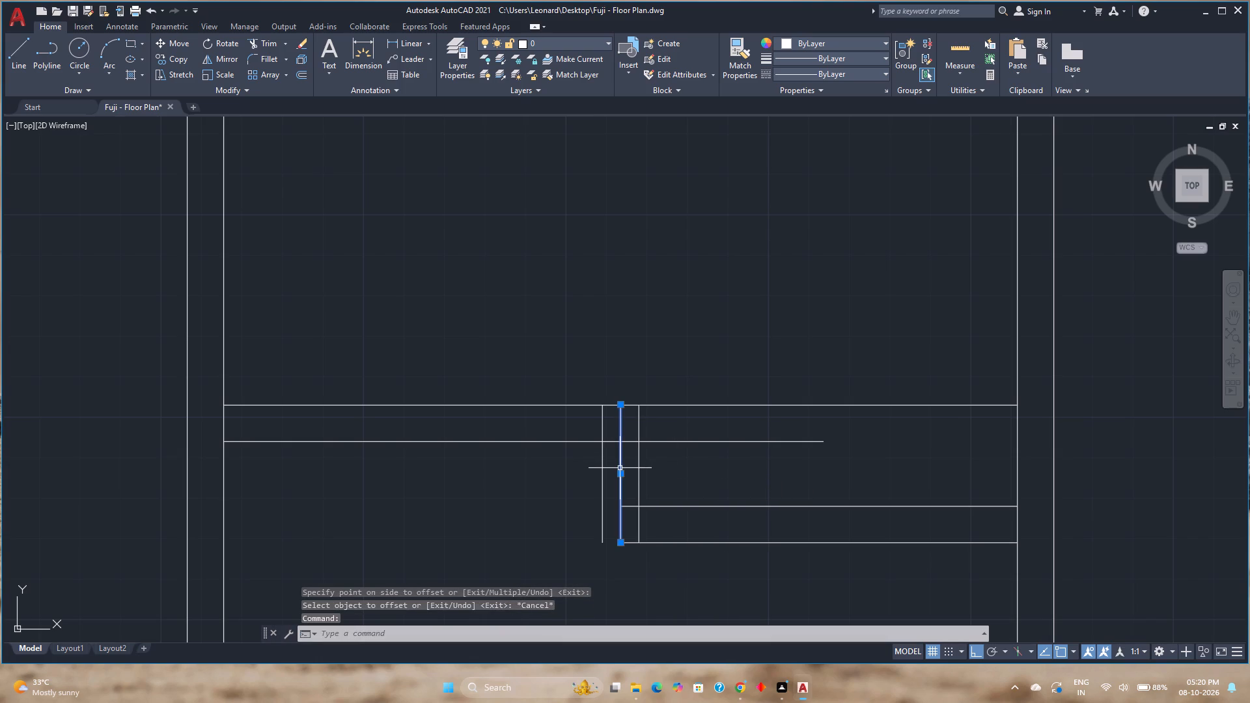
{"action": "key", "text": "Delete"}
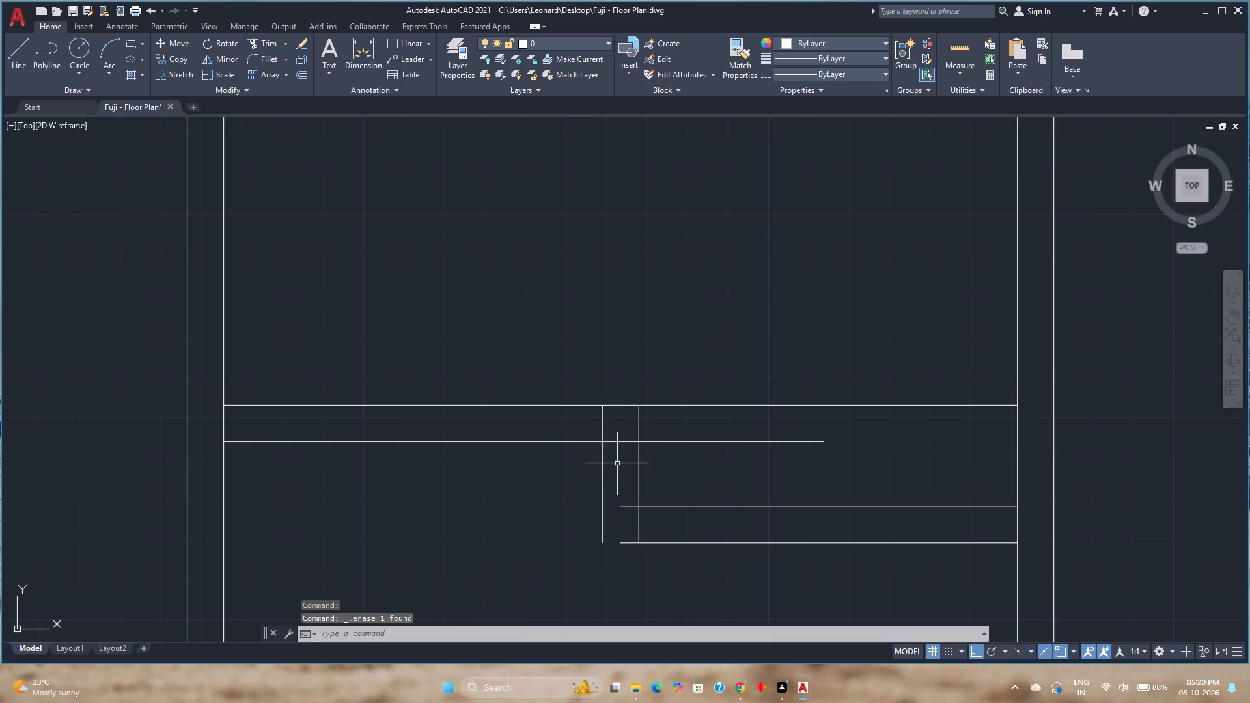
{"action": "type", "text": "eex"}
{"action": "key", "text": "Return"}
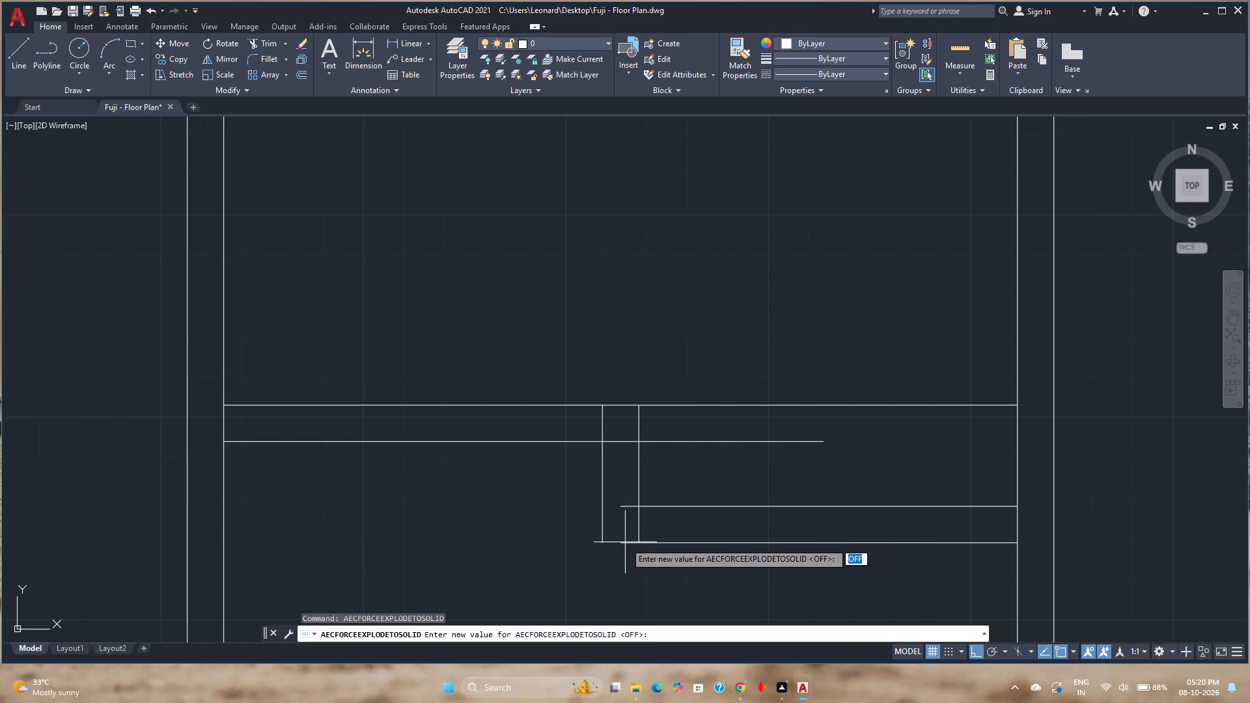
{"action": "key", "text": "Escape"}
Extend the lowest south wall line west to meet the western of the two short vertical step lines.
{"action": "key", "text": "e"}
{"action": "key", "text": "x"}
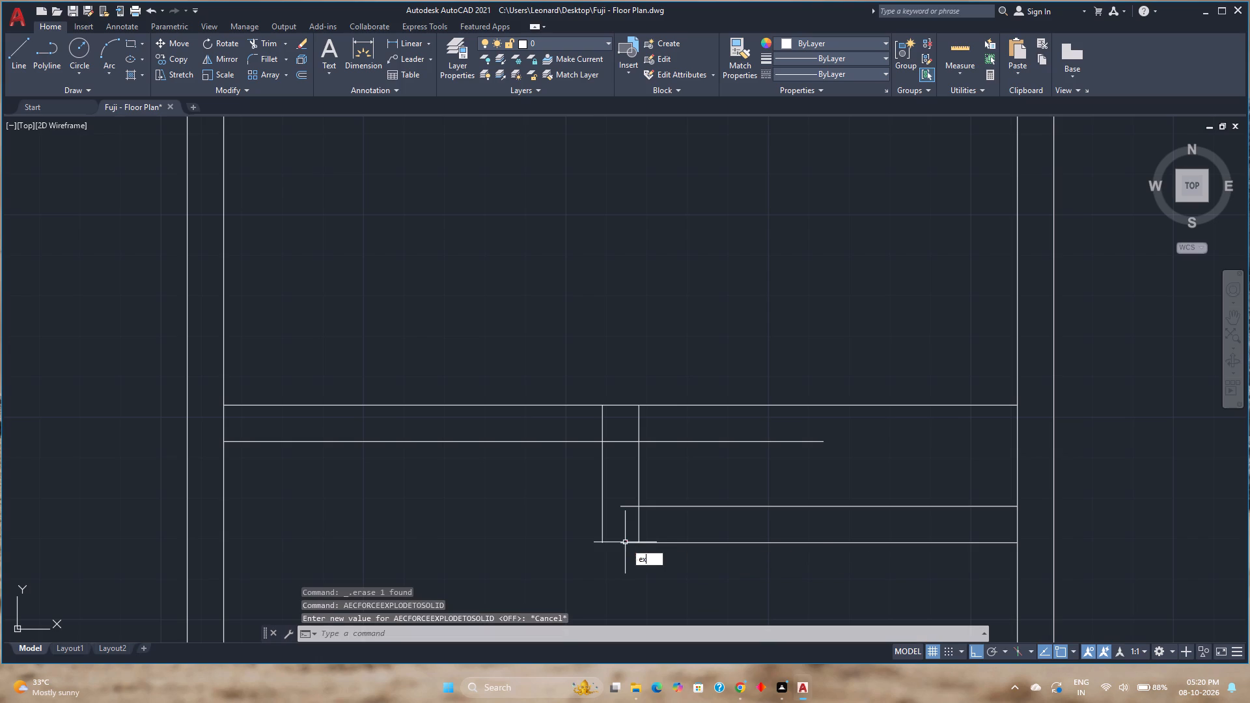
{"action": "key", "text": "Return"}
{"action": "left_click", "coordinate": [630, 542]}
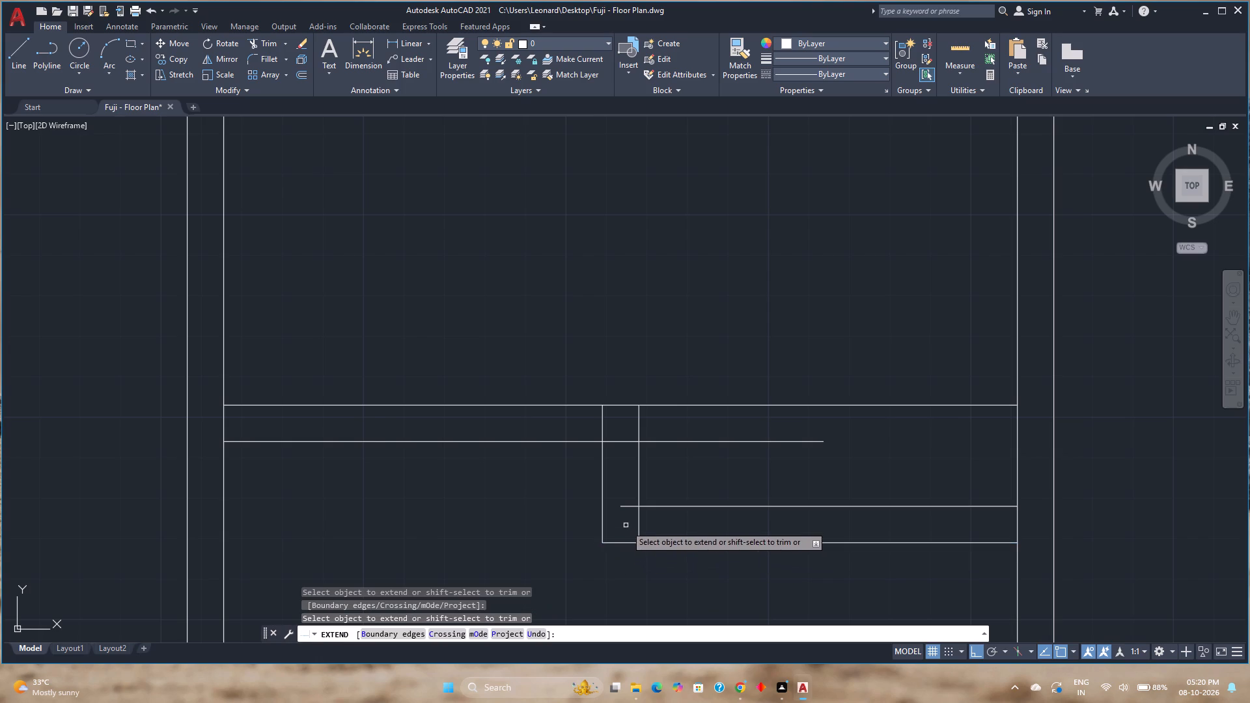
{"action": "key", "text": "Escape"}
Trim both upper wall lines east of the step, the horizontal stubs between its vertical lines, and the western vertical's top stub.
{"action": "type", "text": "tr"}
{"action": "key", "text": "Return"}
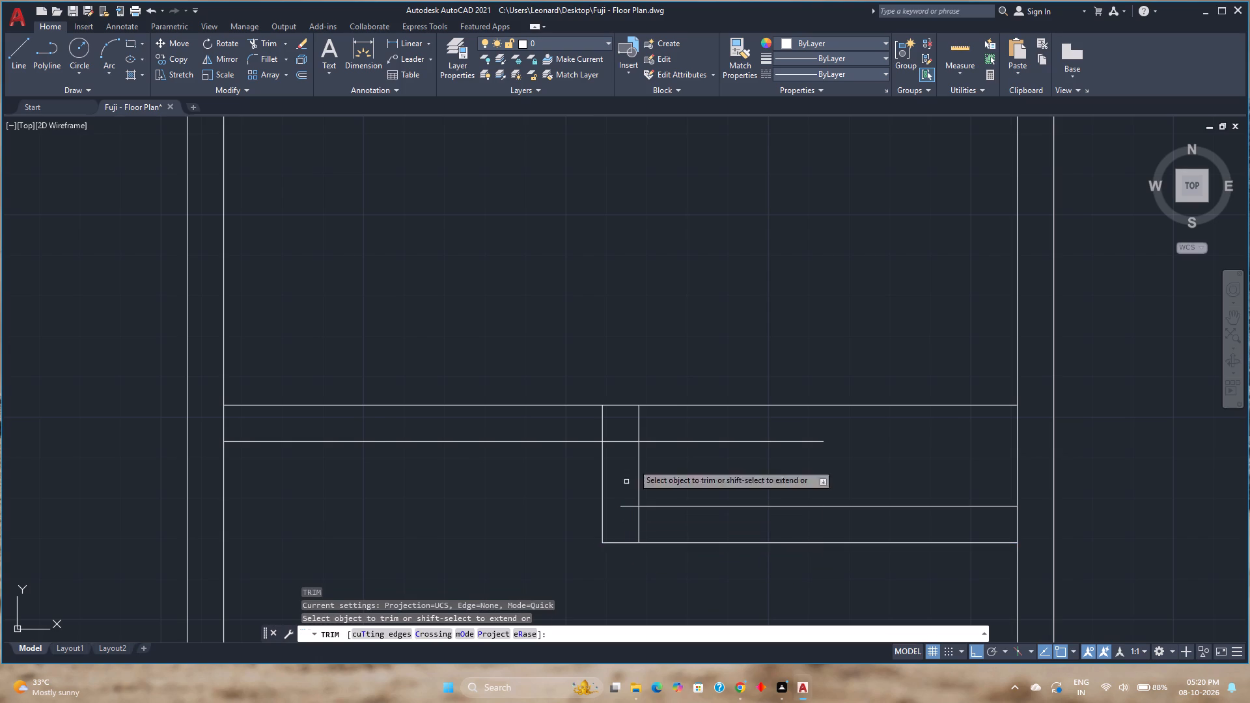
{"action": "left_click", "coordinate": [681, 387]}
{"action": "left_click", "coordinate": [684, 491]}
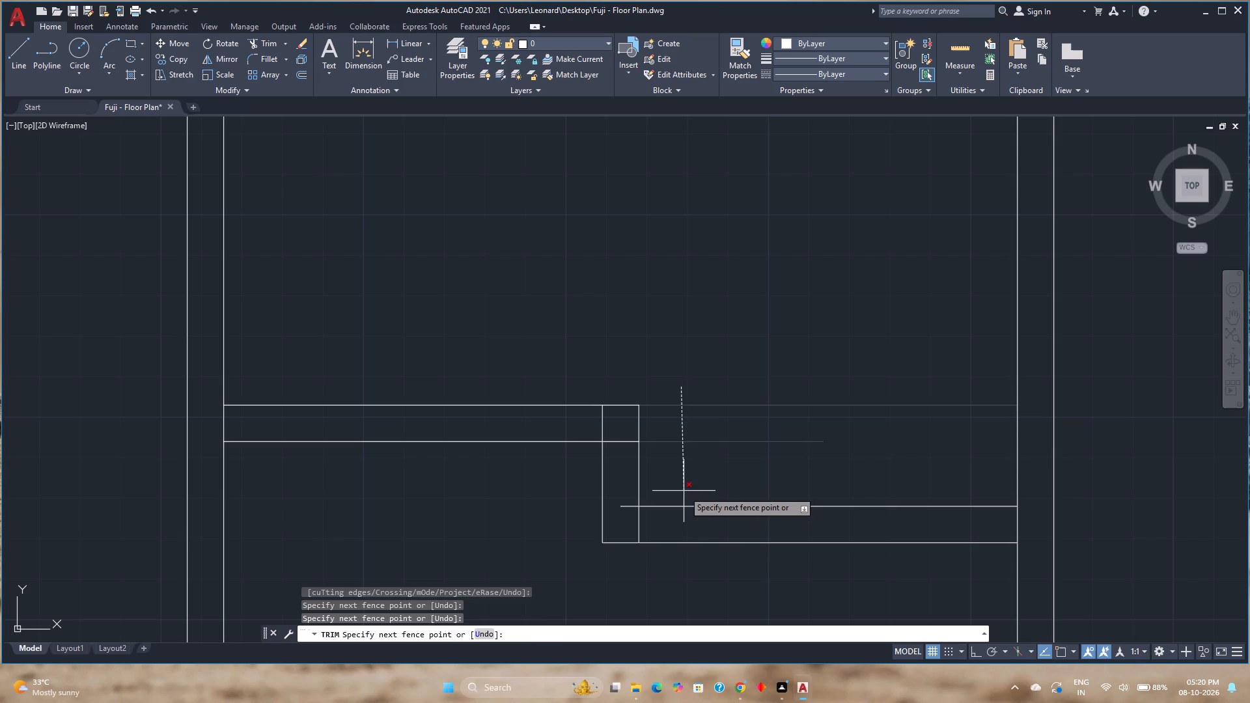
{"action": "left_click", "coordinate": [622, 435]}
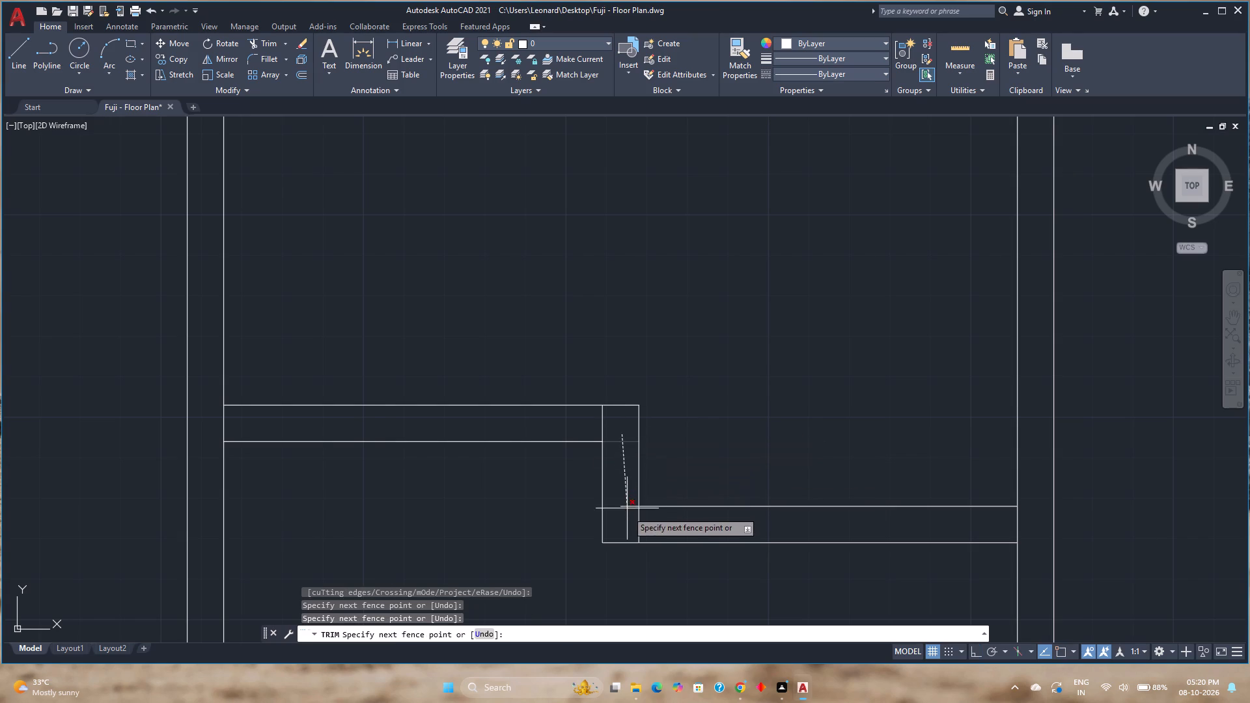
{"action": "left_click", "coordinate": [627, 516]}
{"action": "left_click", "coordinate": [598, 428]}
{"action": "left_click", "coordinate": [612, 428]}
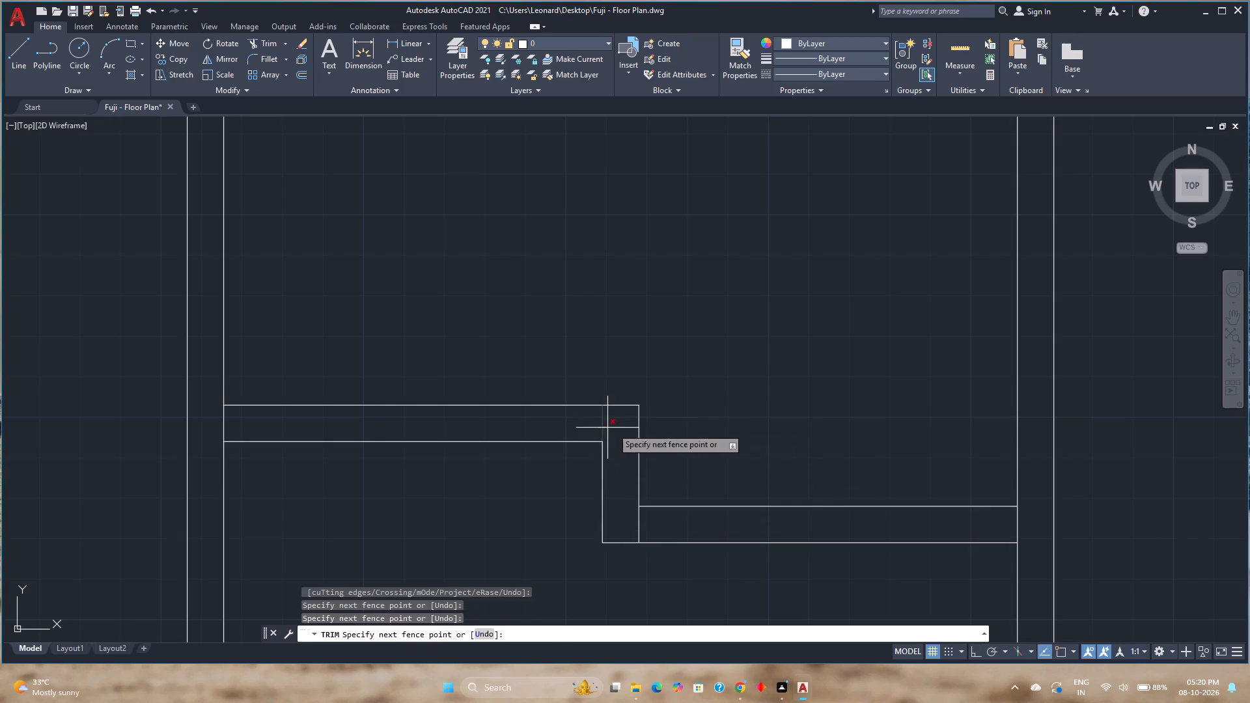
{"action": "scroll", "coordinate": [270, 419], "scroll_direction": "down", "scroll_amount": 1}
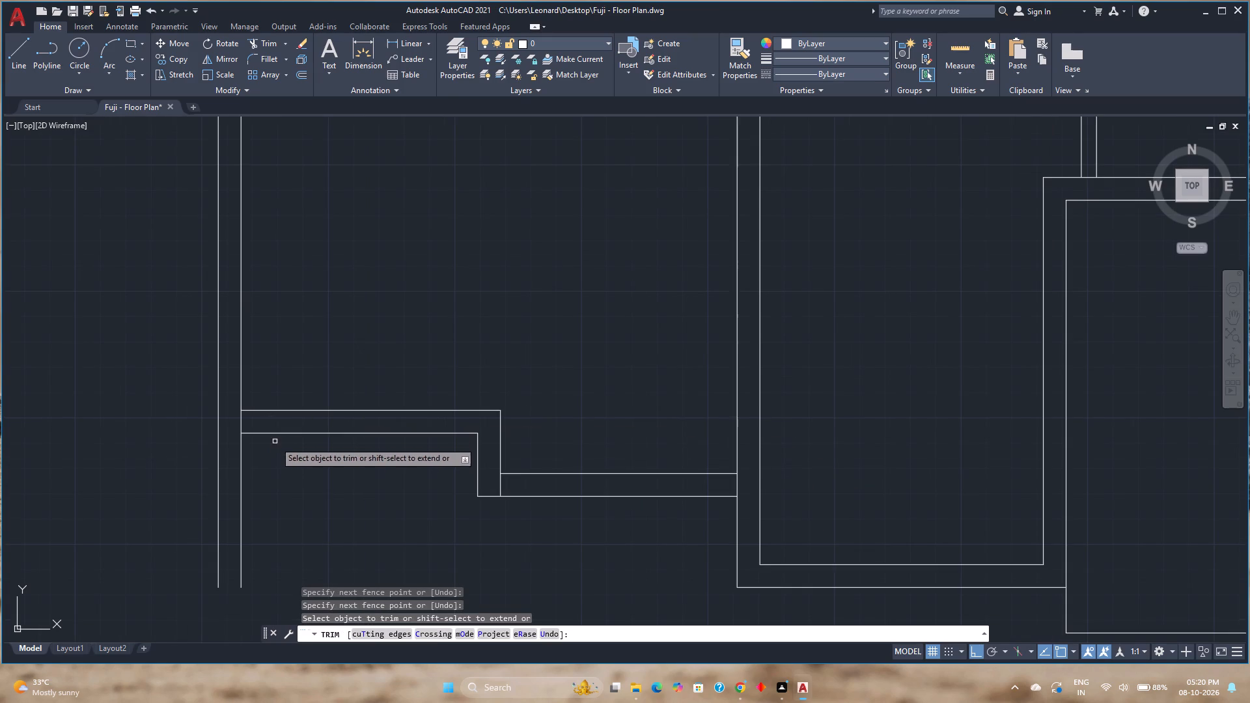
{"action": "key", "text": "Escape"}
Stretch the west end of the south wall's outer line to the west wall's outer line.
{"action": "left_click", "coordinate": [279, 434]}
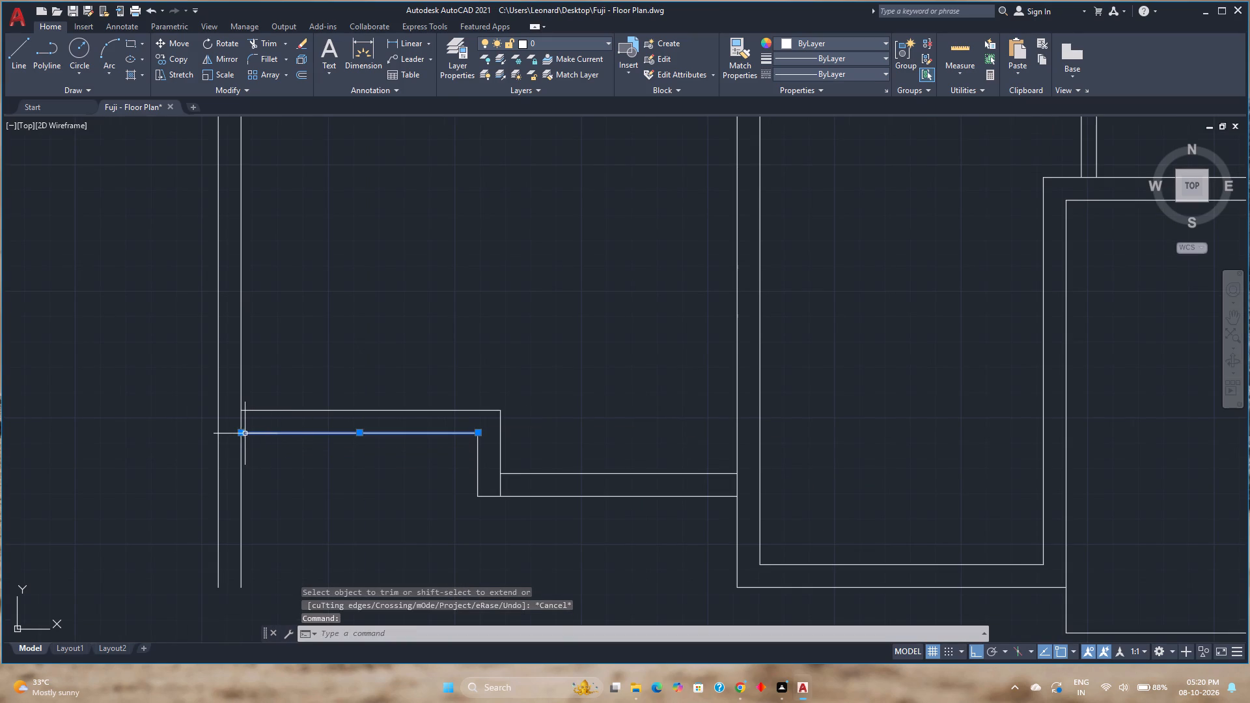
{"action": "left_click", "coordinate": [243, 434]}
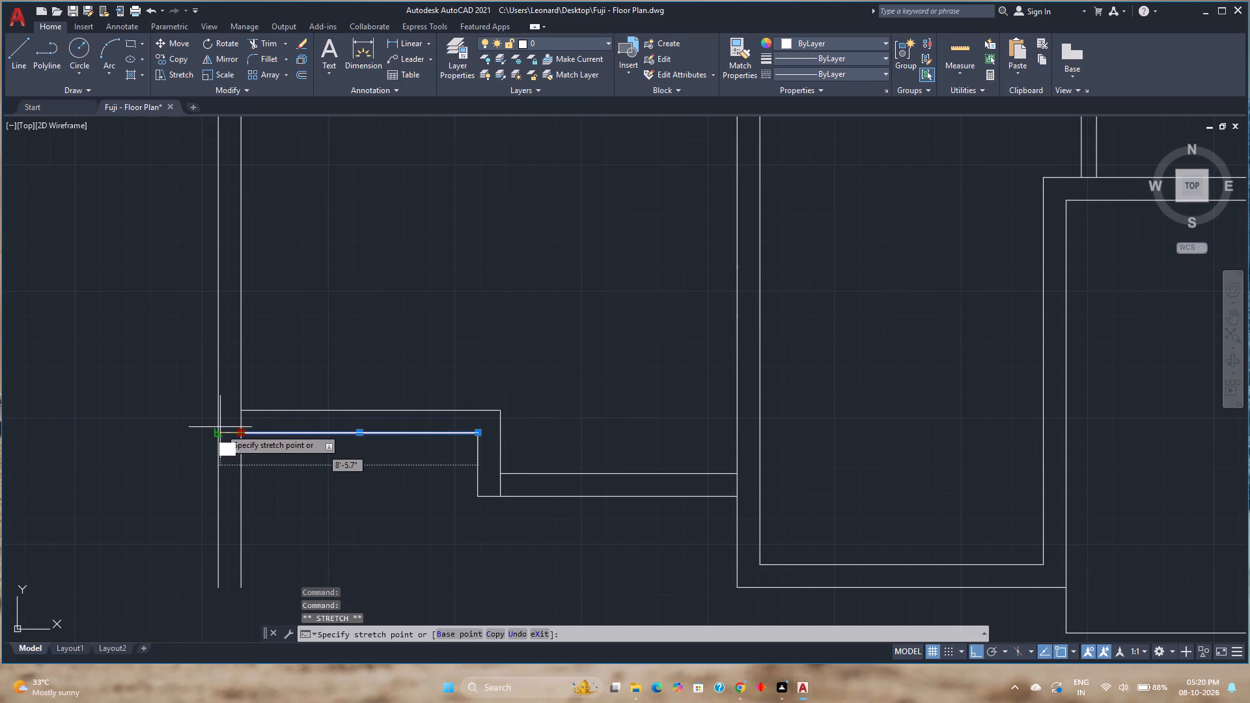
{"action": "left_click", "coordinate": [220, 430]}
{"action": "key", "text": "Escape"}
Trim both west wall lines below the south wall and the inner line's stub inside the southwest corner.
{"action": "key", "text": "t"}
{"action": "key", "text": "r"}
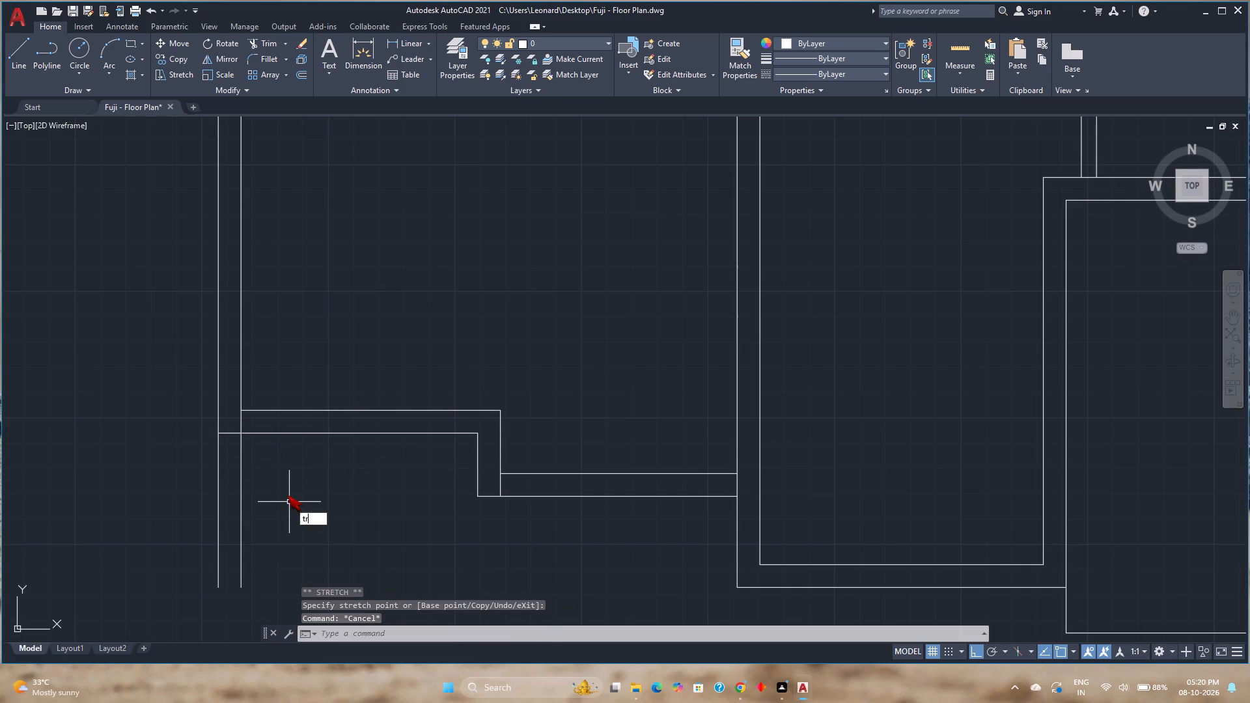
{"action": "key", "text": "Return"}
{"action": "left_click", "coordinate": [288, 495]}
{"action": "left_click", "coordinate": [191, 488]}
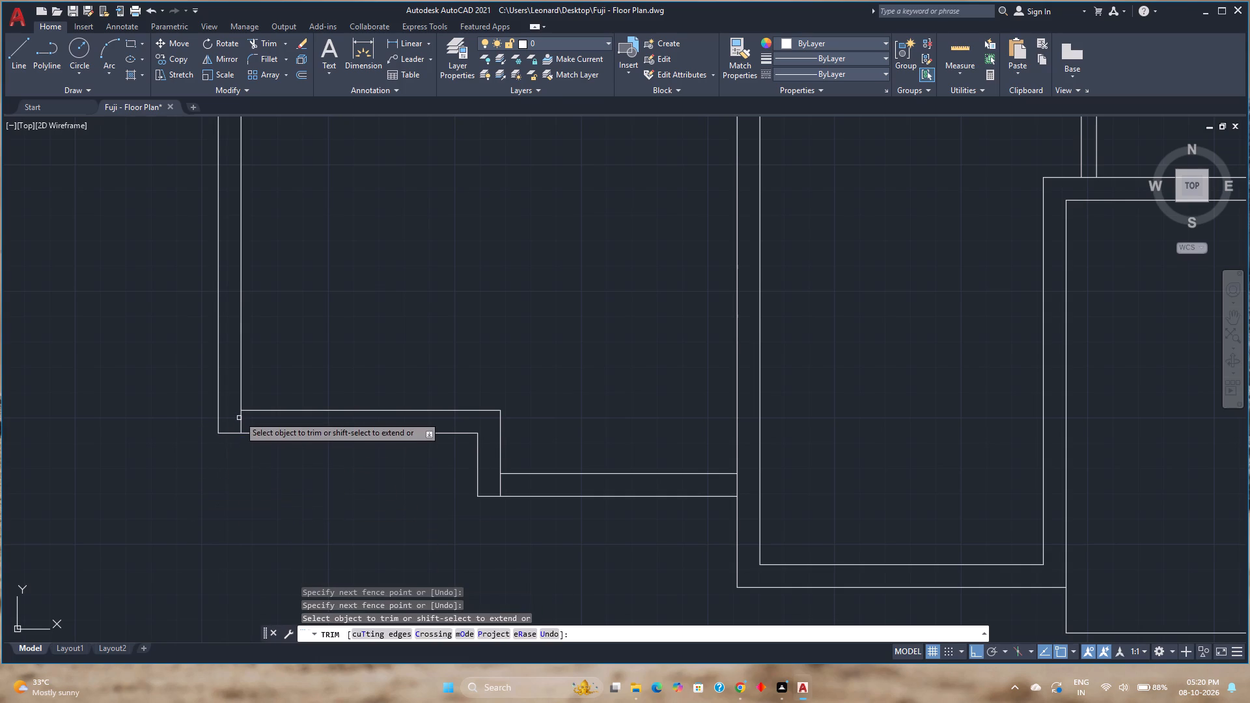
{"action": "left_click", "coordinate": [238, 420]}
{"action": "left_click", "coordinate": [253, 423]}
Trim the step's eastern vertical line where it crosses the lower south wall segment.
{"action": "scroll", "coordinate": [359, 335], "scroll_direction": "down", "scroll_amount": 3}
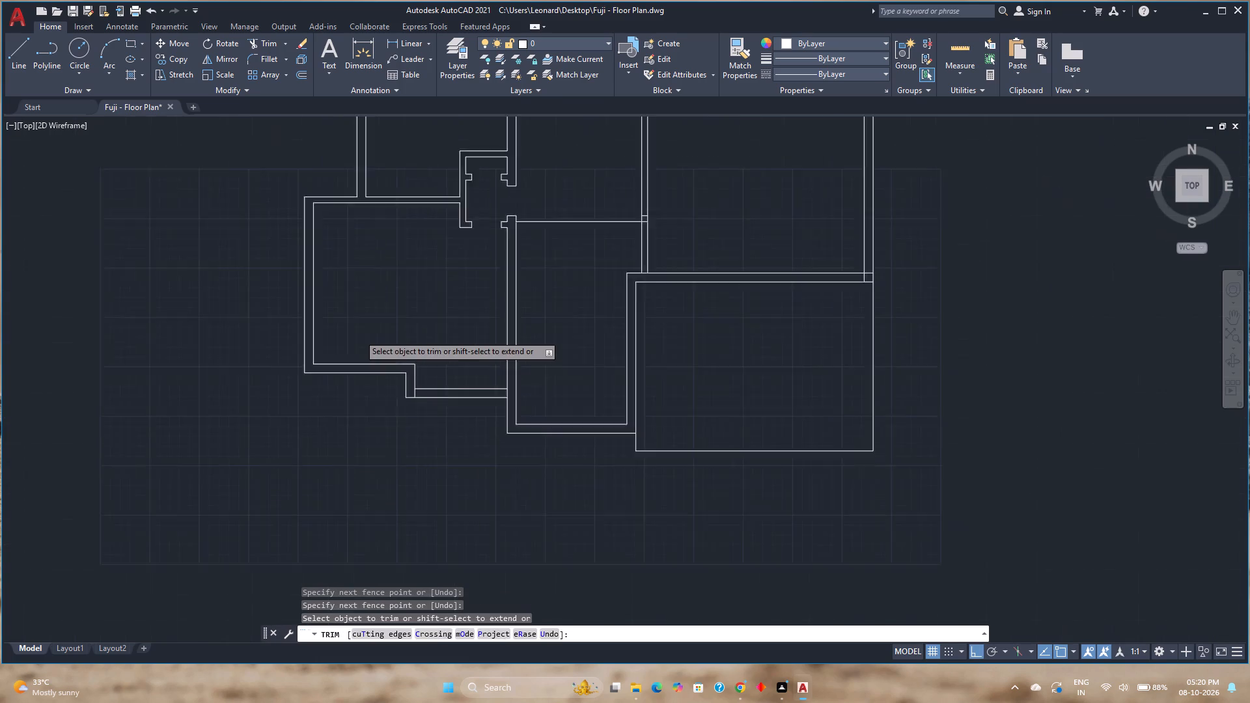
{"action": "middle_click_drag", "start_coordinate": [359, 335], "coordinate": [318, 397]}
{"action": "scroll", "coordinate": [359, 454], "scroll_direction": "up", "scroll_amount": 4}
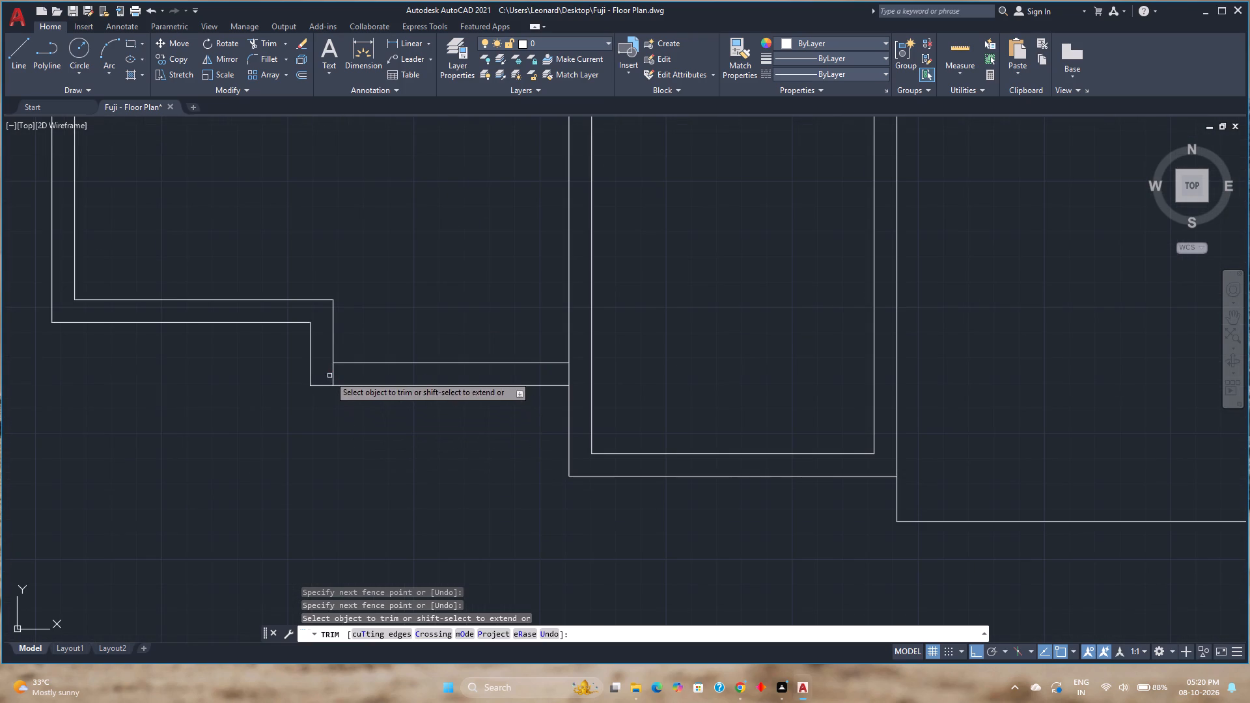
{"action": "left_click", "coordinate": [329, 375]}
{"action": "left_click", "coordinate": [339, 377]}
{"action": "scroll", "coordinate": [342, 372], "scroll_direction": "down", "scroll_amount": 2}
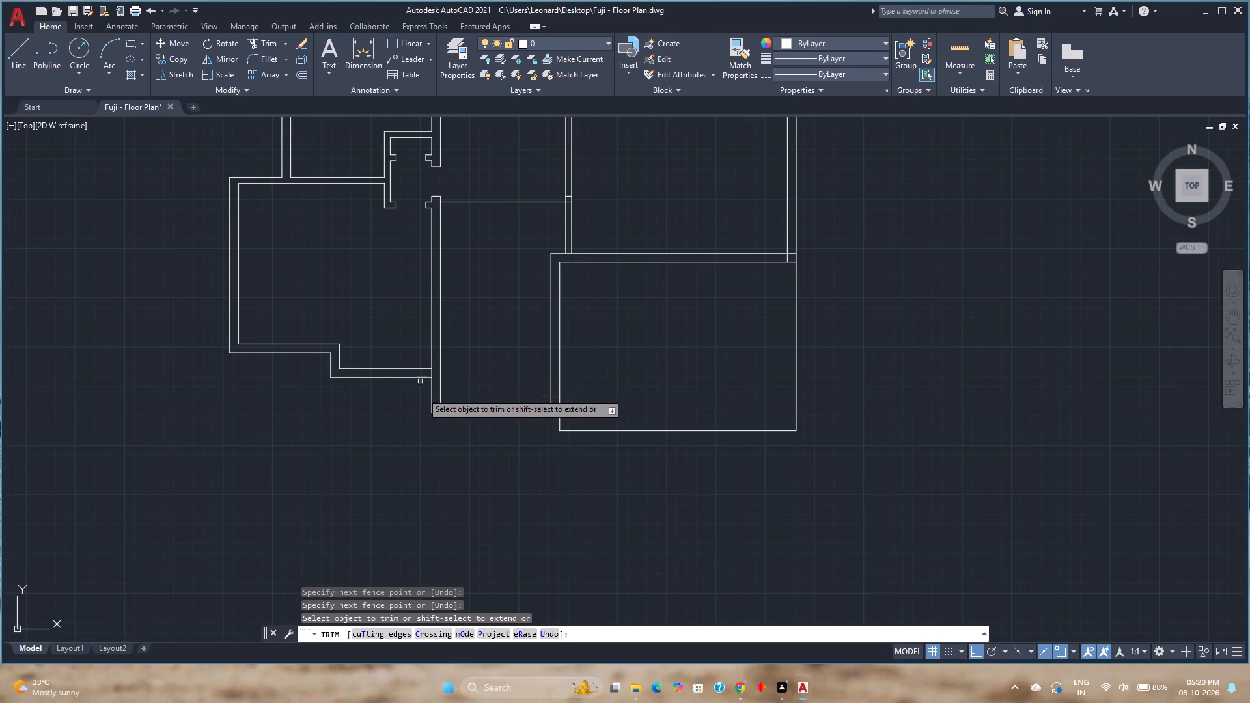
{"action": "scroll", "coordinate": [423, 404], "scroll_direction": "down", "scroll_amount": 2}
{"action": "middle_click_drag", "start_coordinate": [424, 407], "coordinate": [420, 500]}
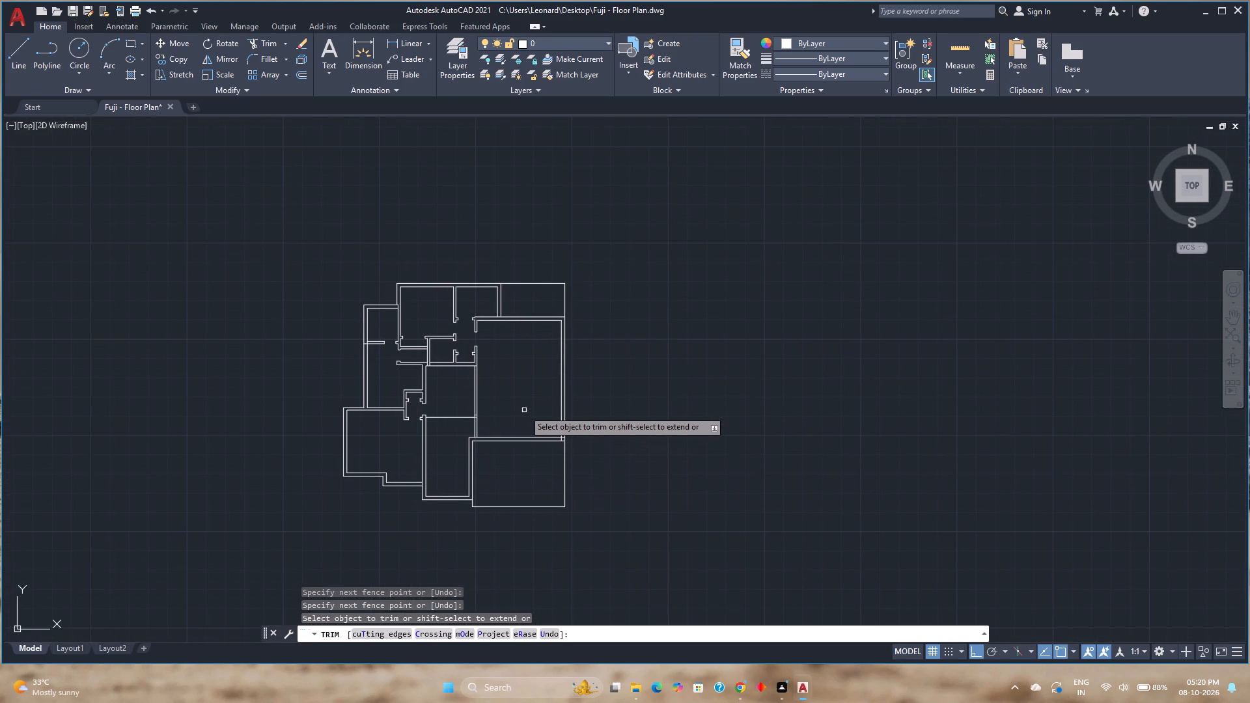
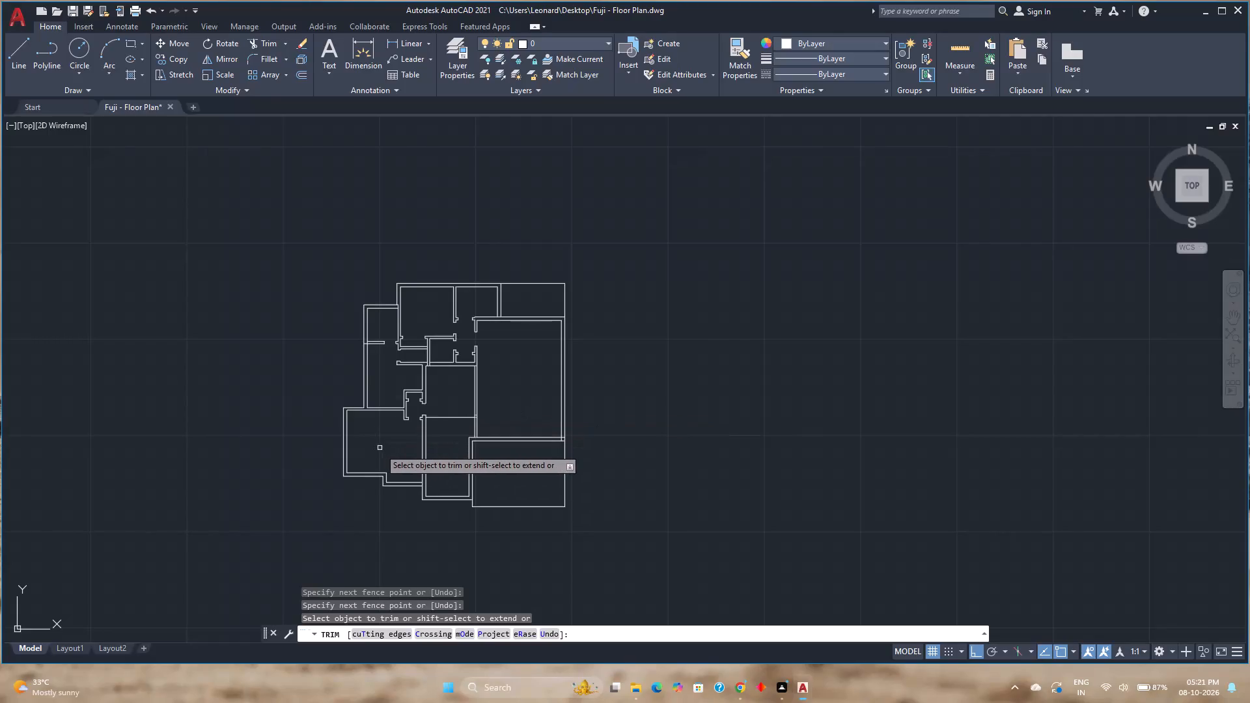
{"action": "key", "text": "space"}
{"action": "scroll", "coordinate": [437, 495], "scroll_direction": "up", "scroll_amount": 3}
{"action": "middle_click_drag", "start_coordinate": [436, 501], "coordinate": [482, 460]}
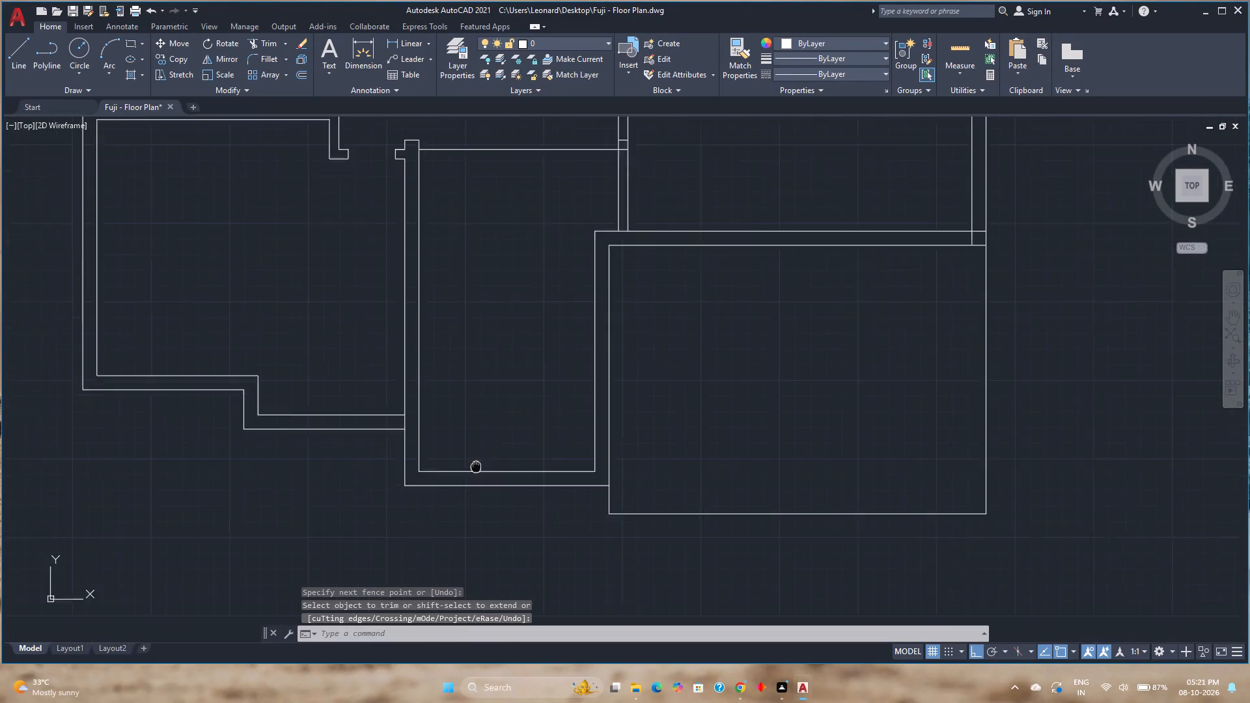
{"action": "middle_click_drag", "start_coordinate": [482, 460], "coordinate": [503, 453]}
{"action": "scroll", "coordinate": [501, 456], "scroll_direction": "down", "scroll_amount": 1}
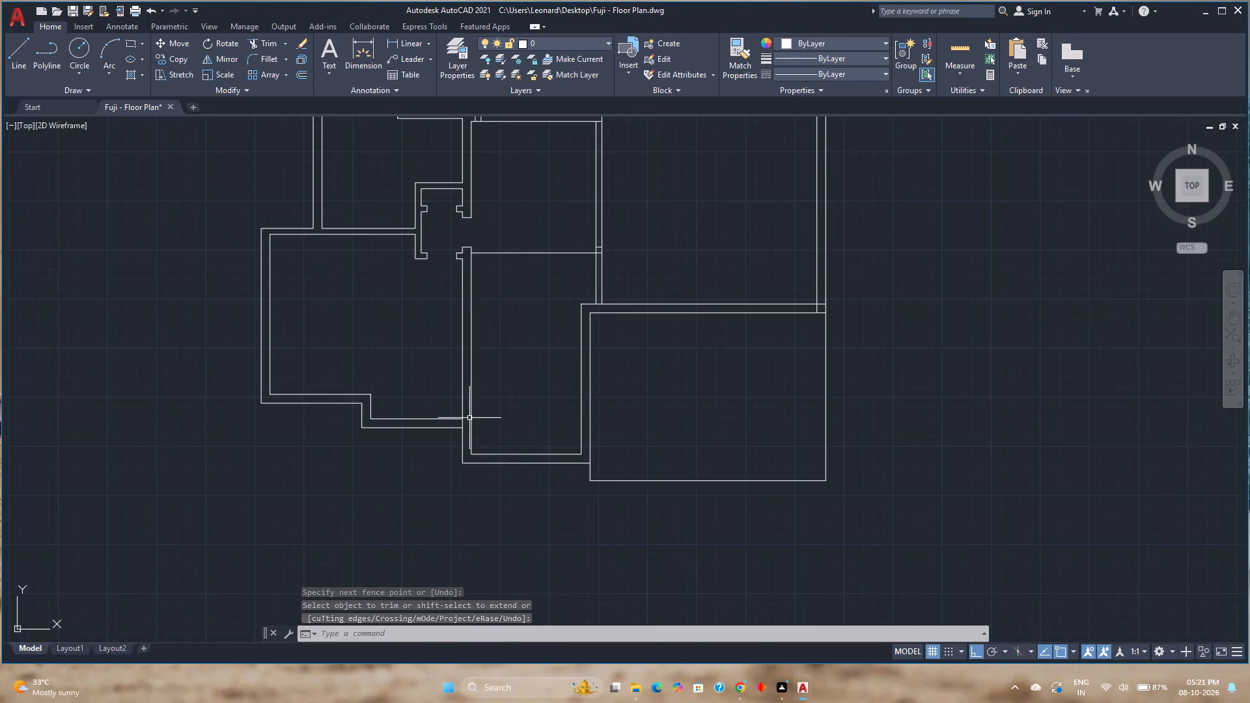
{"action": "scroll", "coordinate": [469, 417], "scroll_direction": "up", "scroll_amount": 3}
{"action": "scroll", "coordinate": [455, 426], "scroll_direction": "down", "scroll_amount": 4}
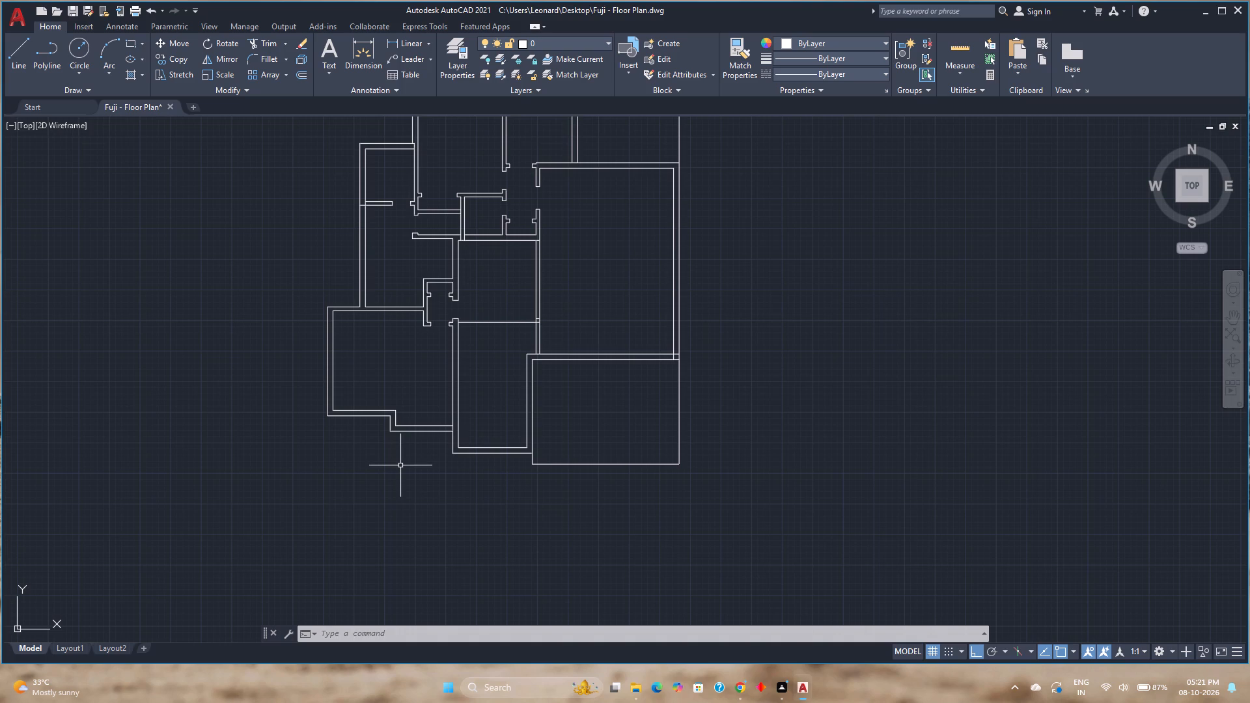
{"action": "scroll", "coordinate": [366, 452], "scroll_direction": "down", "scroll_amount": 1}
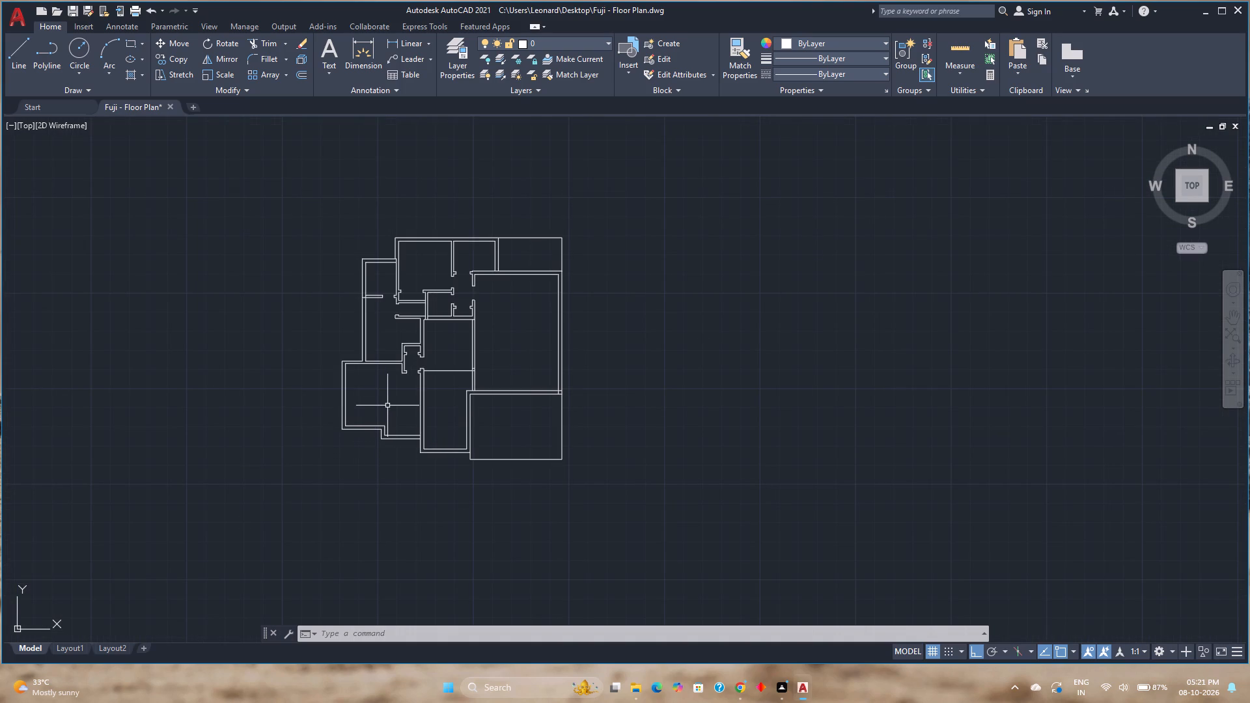
Draw a short line across the thickness of the southwest room's top wall, at its corner beside the small closet.
{"action": "scroll", "coordinate": [395, 348], "scroll_direction": "up", "scroll_amount": 3}
{"action": "scroll", "coordinate": [395, 415], "scroll_direction": "up", "scroll_amount": 3}
{"action": "middle_click_drag", "start_coordinate": [395, 413], "coordinate": [378, 456]}
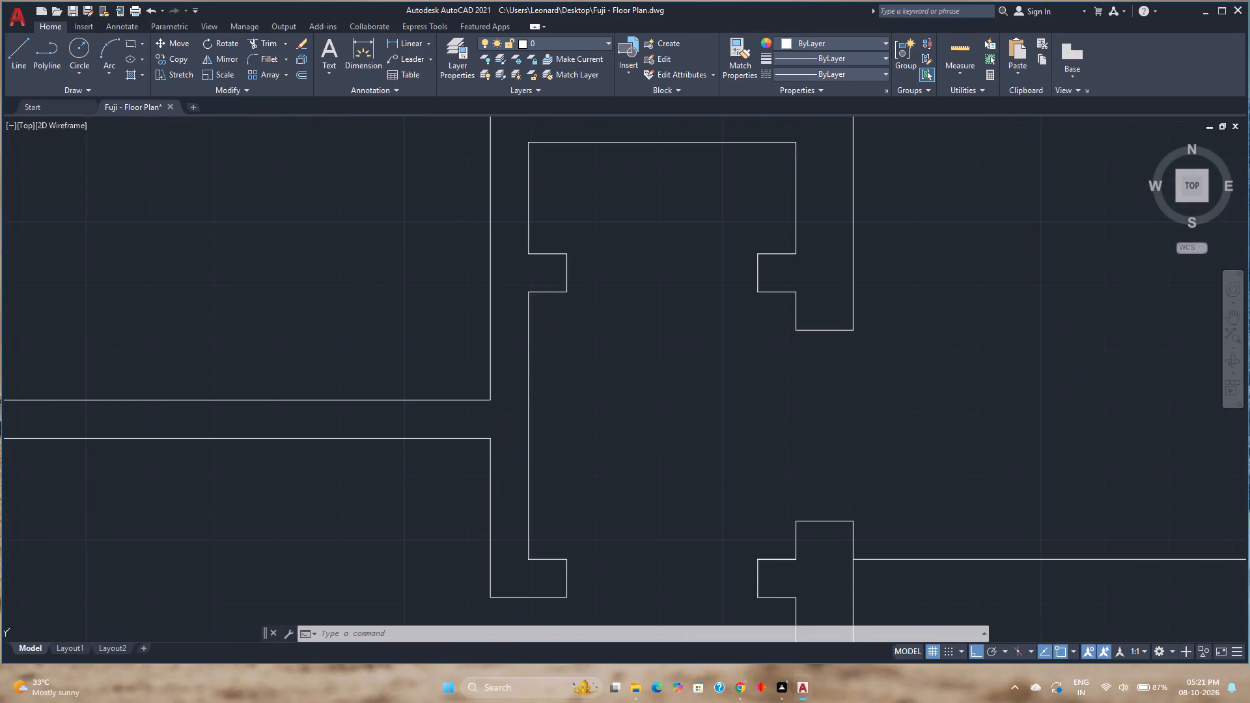
{"action": "left_click", "coordinate": [20, 63]}
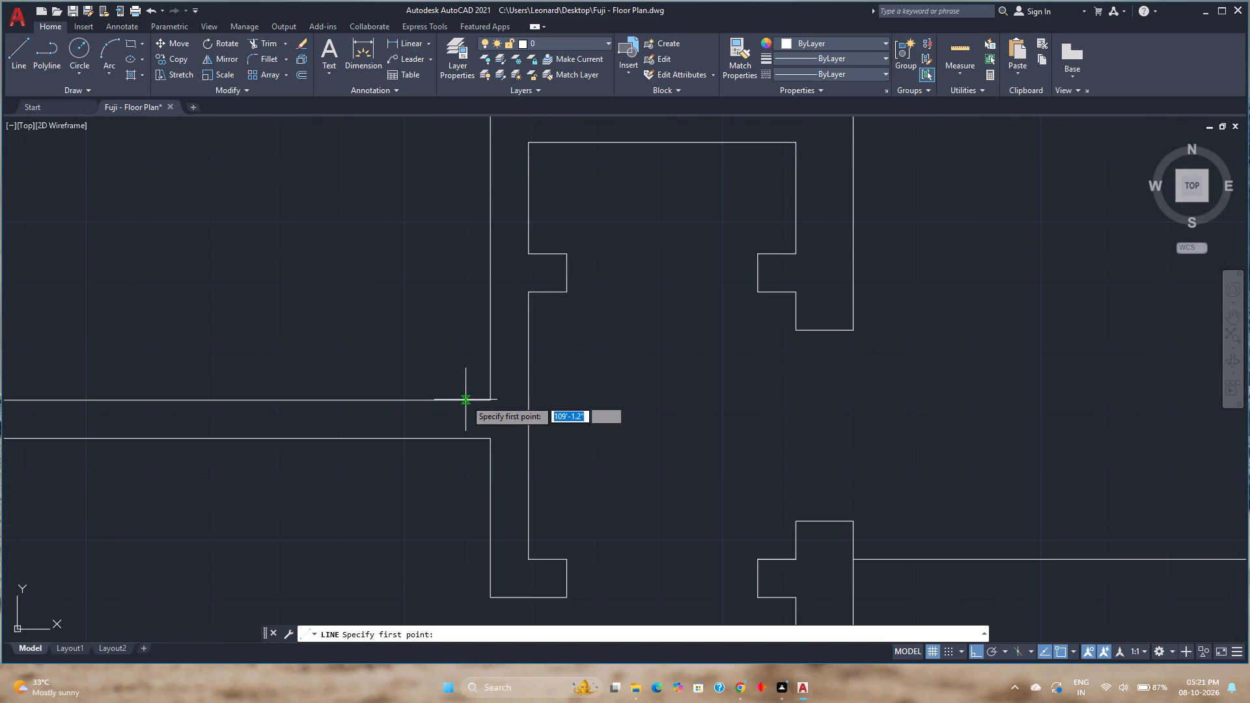
{"action": "left_click", "coordinate": [489, 400]}
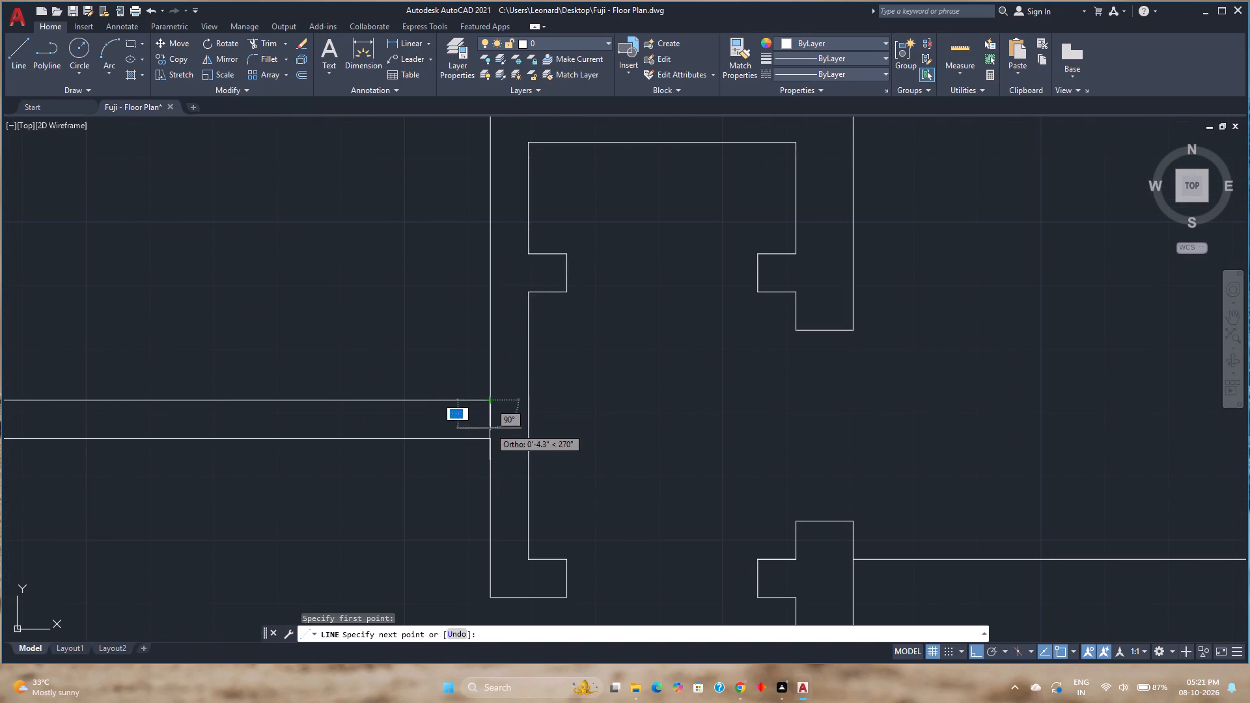
{"action": "left_click", "coordinate": [489, 436]}
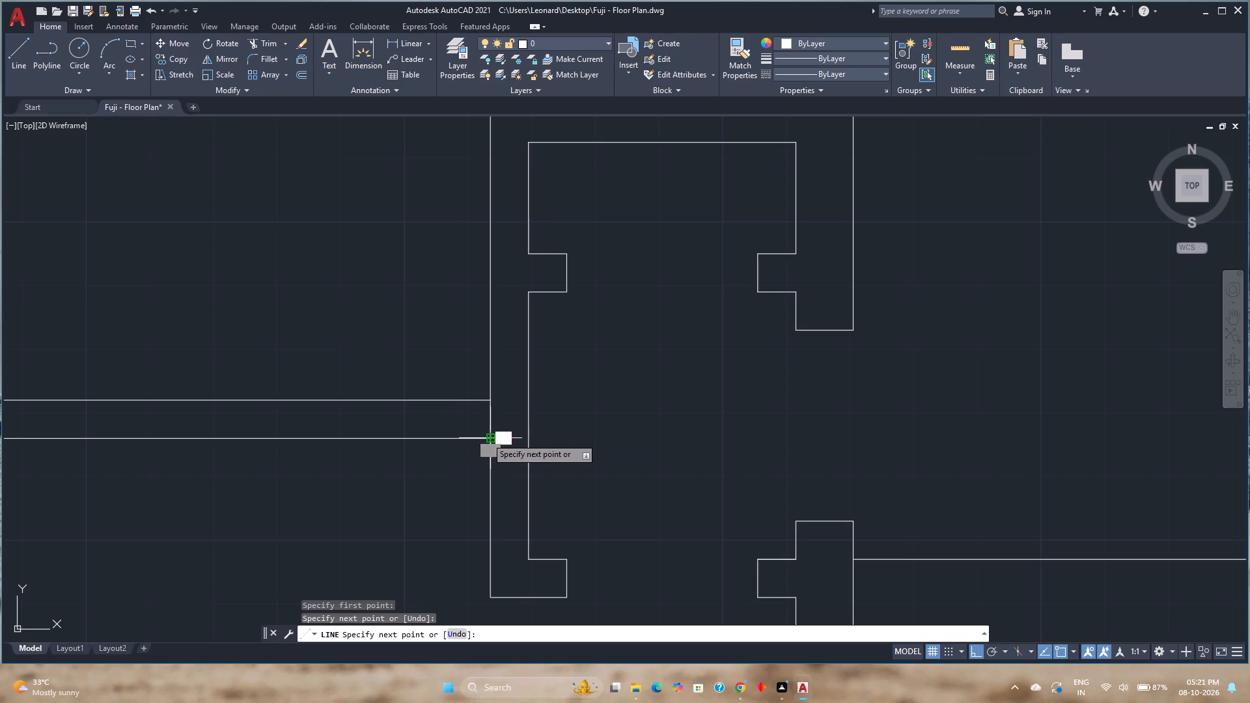
{"action": "key", "text": "Escape"}
Move the short cross line 1' west along the wall, away from the closet corner.
{"action": "left_click", "coordinate": [490, 420]}
{"action": "key", "text": "m"}
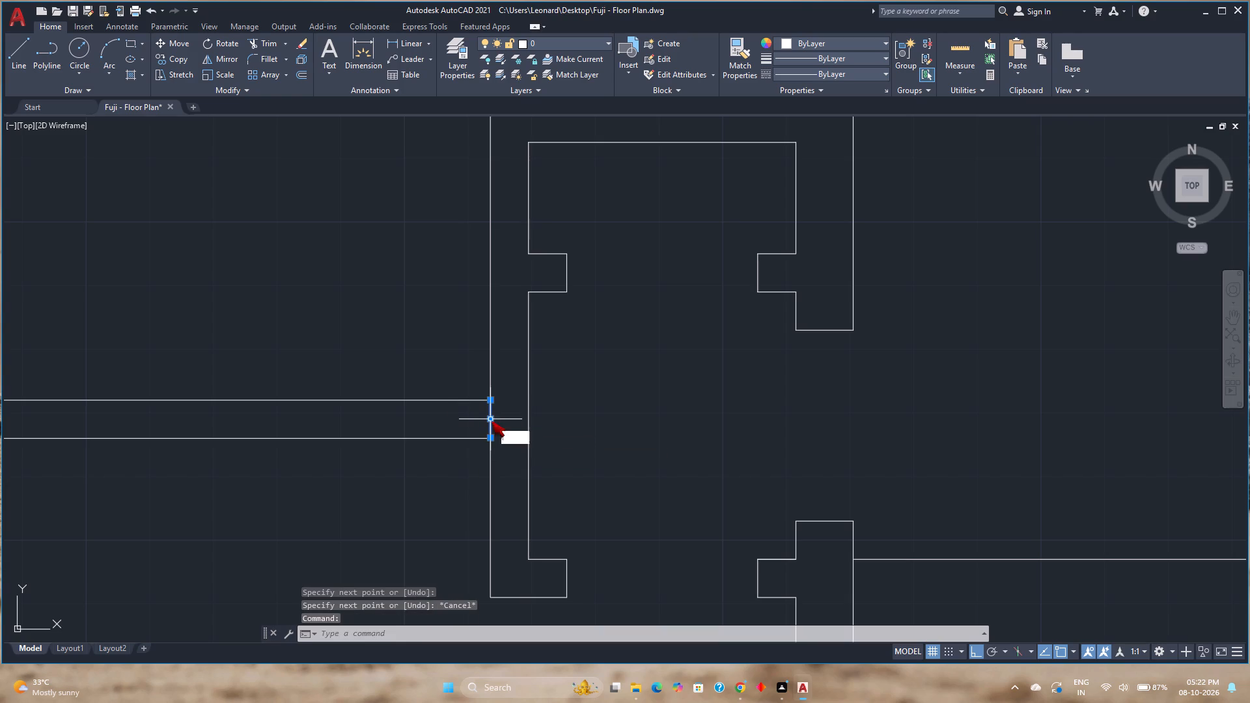
{"action": "key", "text": "Return"}
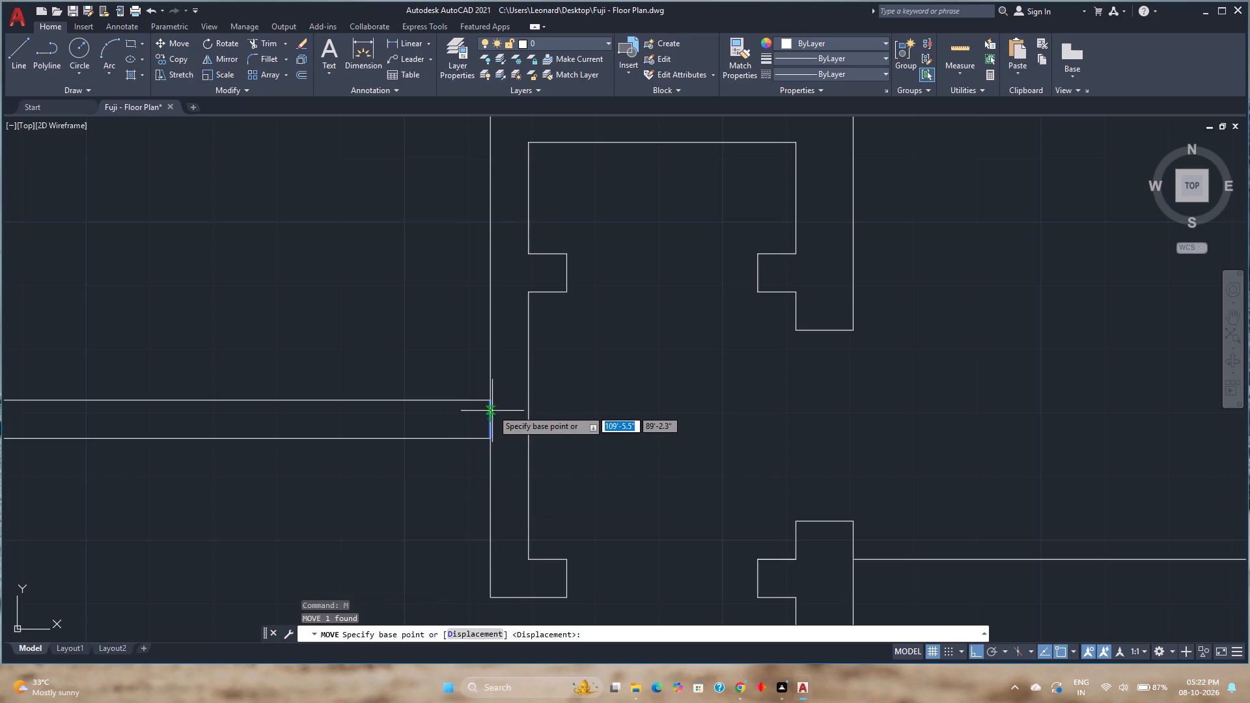
{"action": "left_click", "coordinate": [488, 403]}
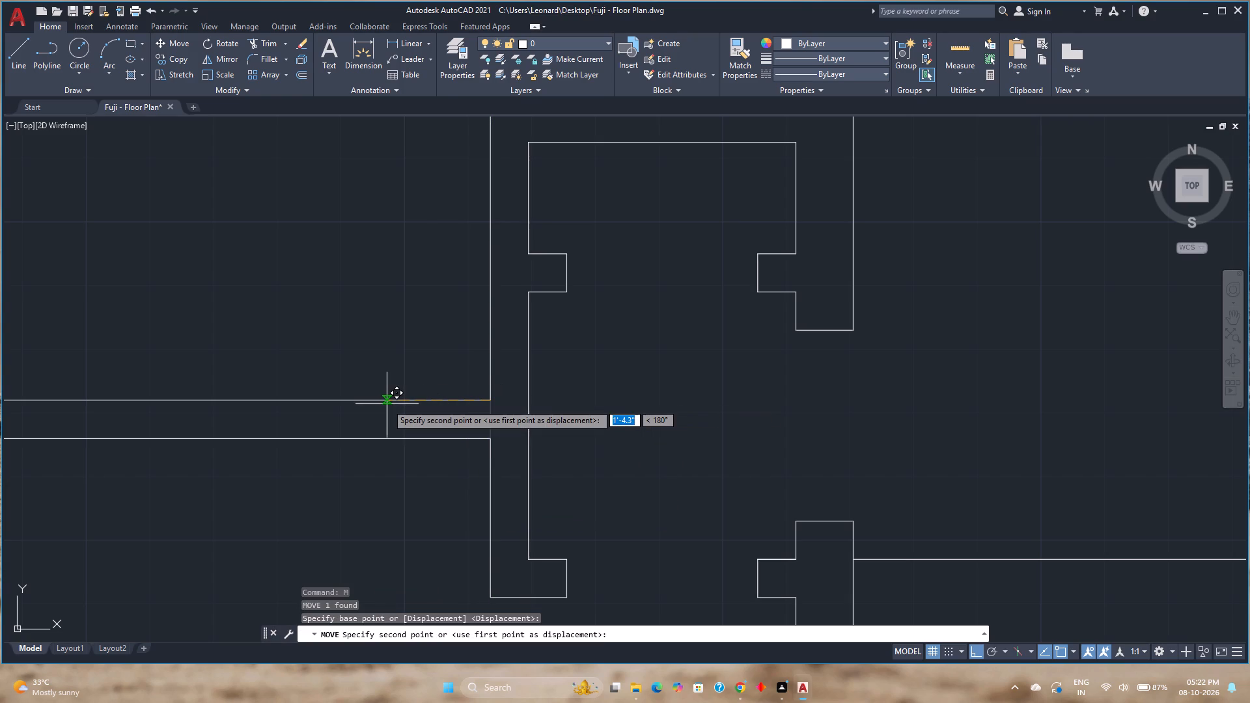
{"action": "key", "text": "1"}
{"action": "key", "text": "apostrophe"}
{"action": "key", "text": "Return"}
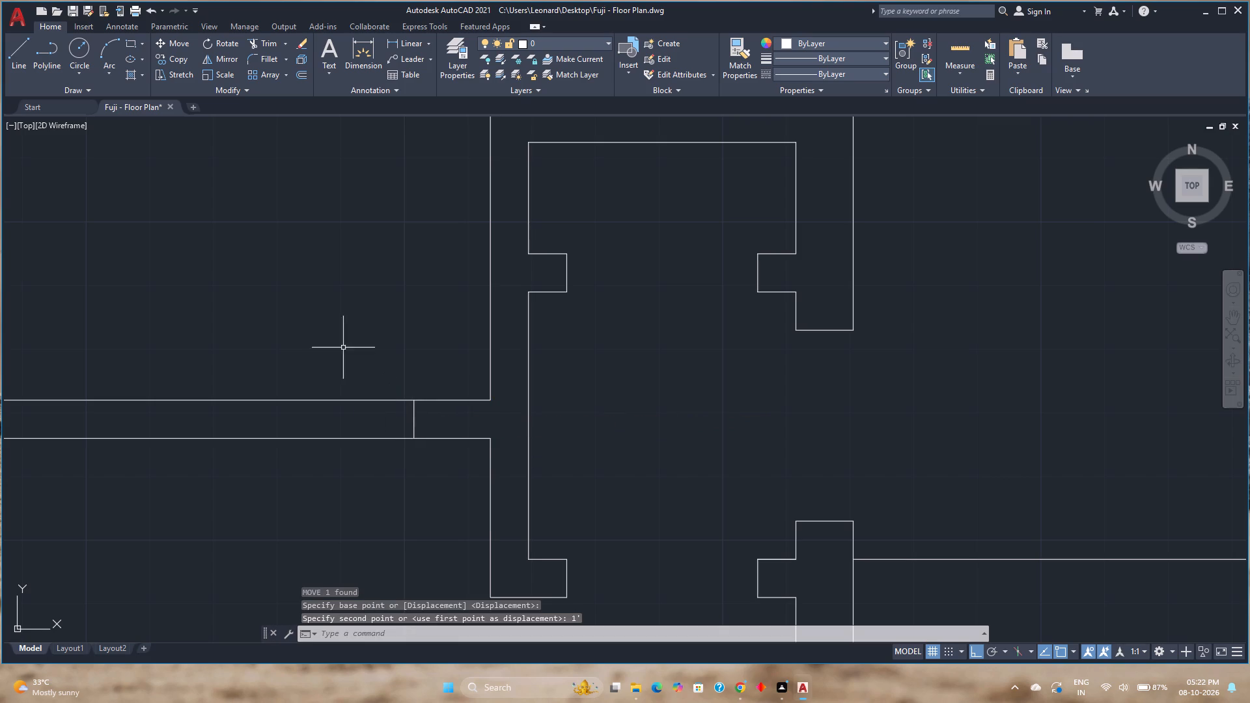
Offset the short cross line 2'6 to the west to mark the other side of the door opening.
{"action": "left_click", "coordinate": [302, 72]}
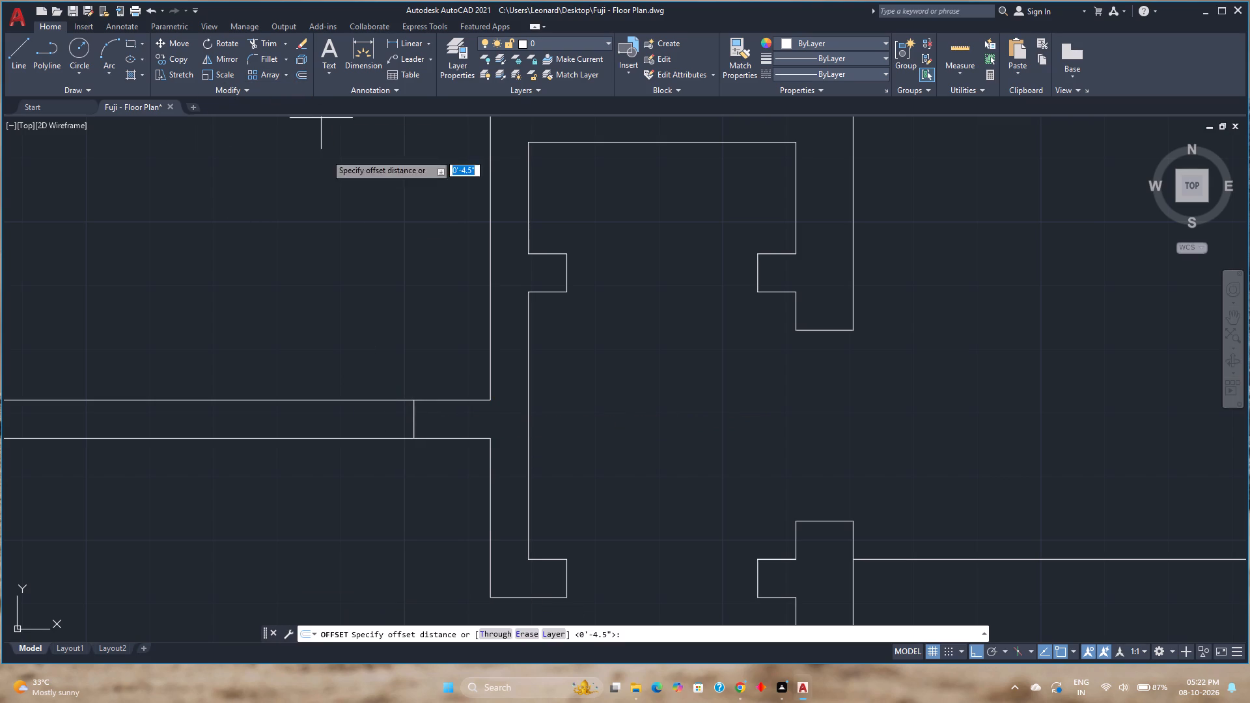
{"action": "key", "text": "2"}
{"action": "key", "text": "apostrophe"}
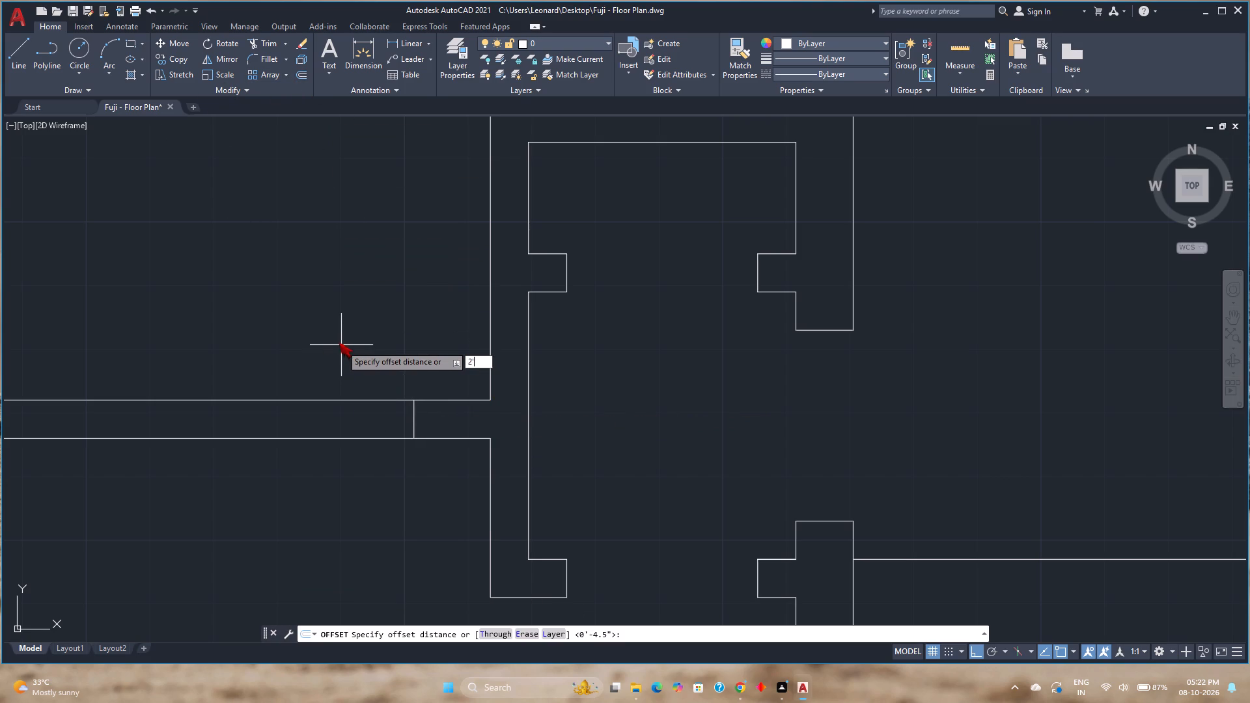
{"action": "key", "text": "6"}
{"action": "key", "text": "Return"}
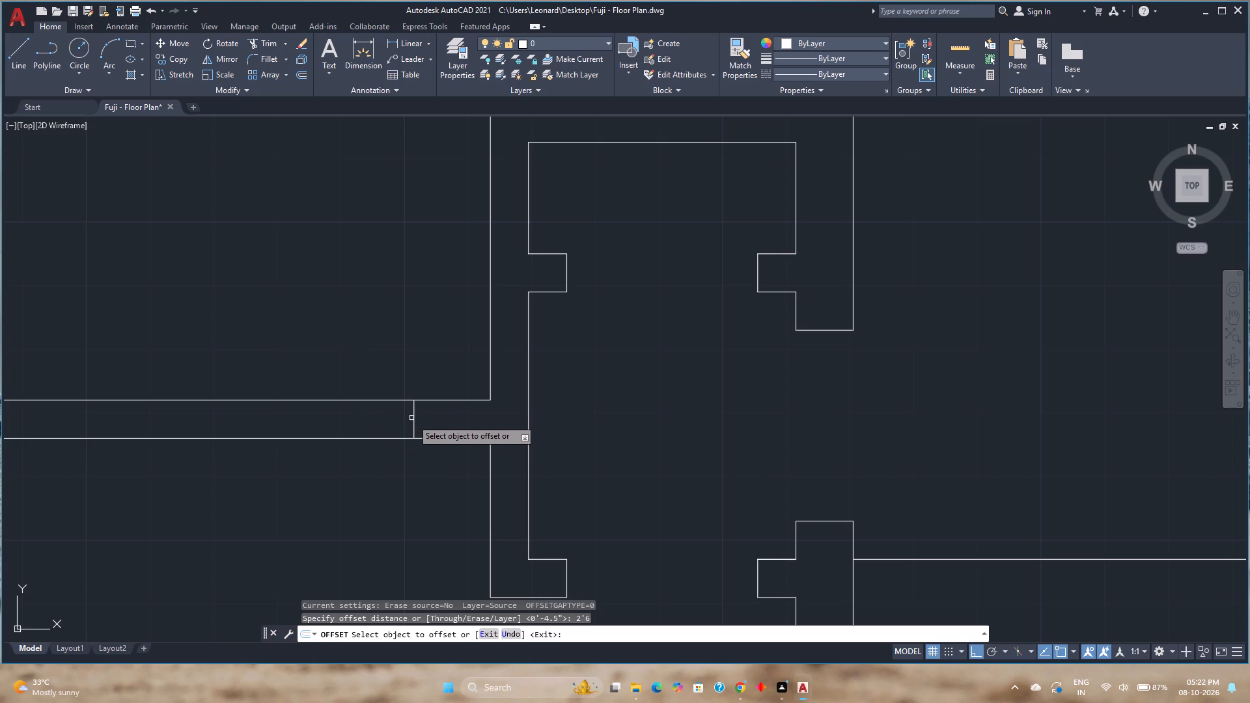
{"action": "left_click", "coordinate": [415, 420]}
{"action": "left_click", "coordinate": [283, 417]}
{"action": "key", "text": "Escape"}
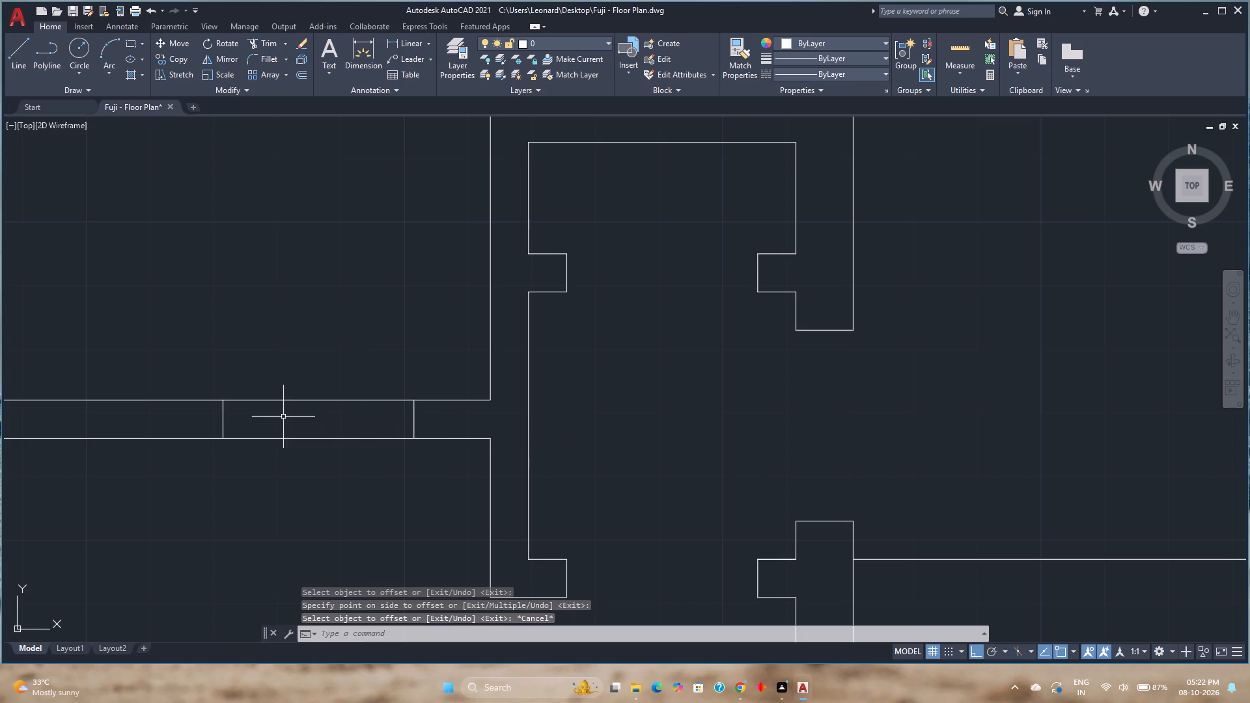
Trim both wall faces between the two cross lines to cut the door opening in the southwest room's top wall.
{"action": "type", "text": "tr"}
{"action": "key", "text": "Return"}
{"action": "left_click", "coordinate": [296, 361]}
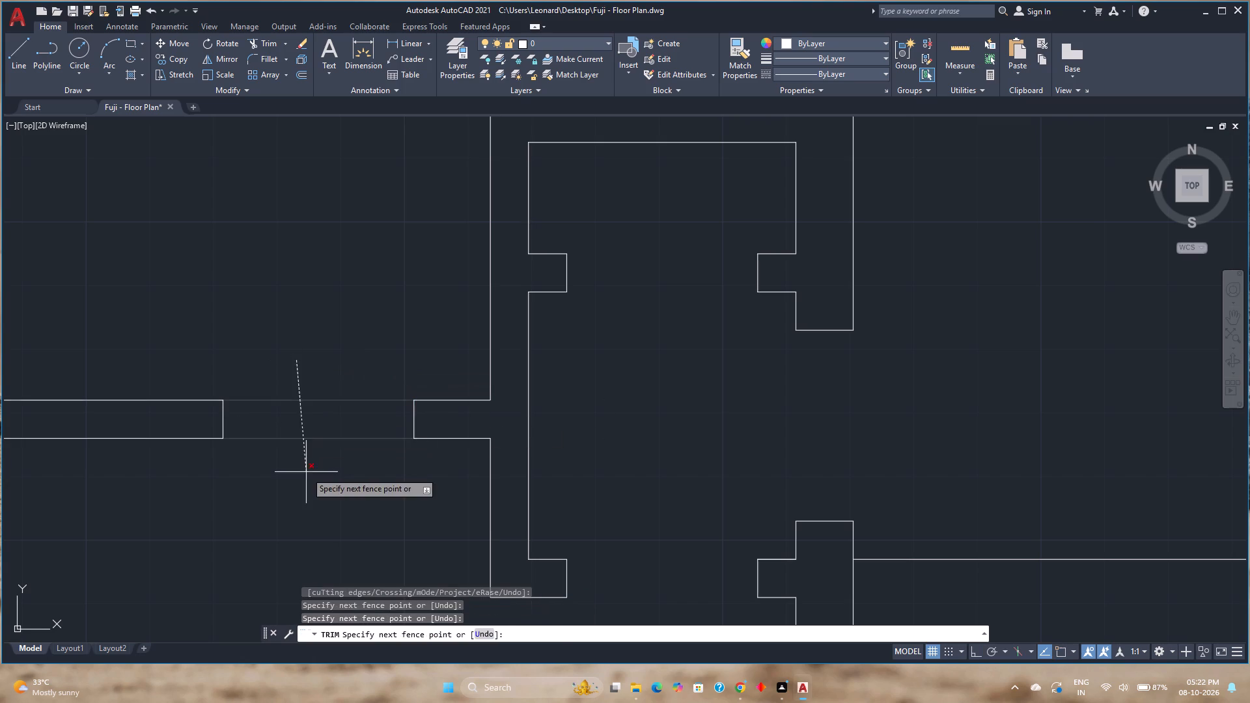
{"action": "left_click", "coordinate": [306, 472]}
{"action": "key", "text": "Escape"}
Trim the overlapping lines where the short horizontal partition meets the west exterior wall, so the two walls join cleanly.
{"action": "scroll", "coordinate": [316, 435], "scroll_direction": "down", "scroll_amount": 3}
{"action": "middle_click_drag", "start_coordinate": [316, 435], "coordinate": [344, 380]}
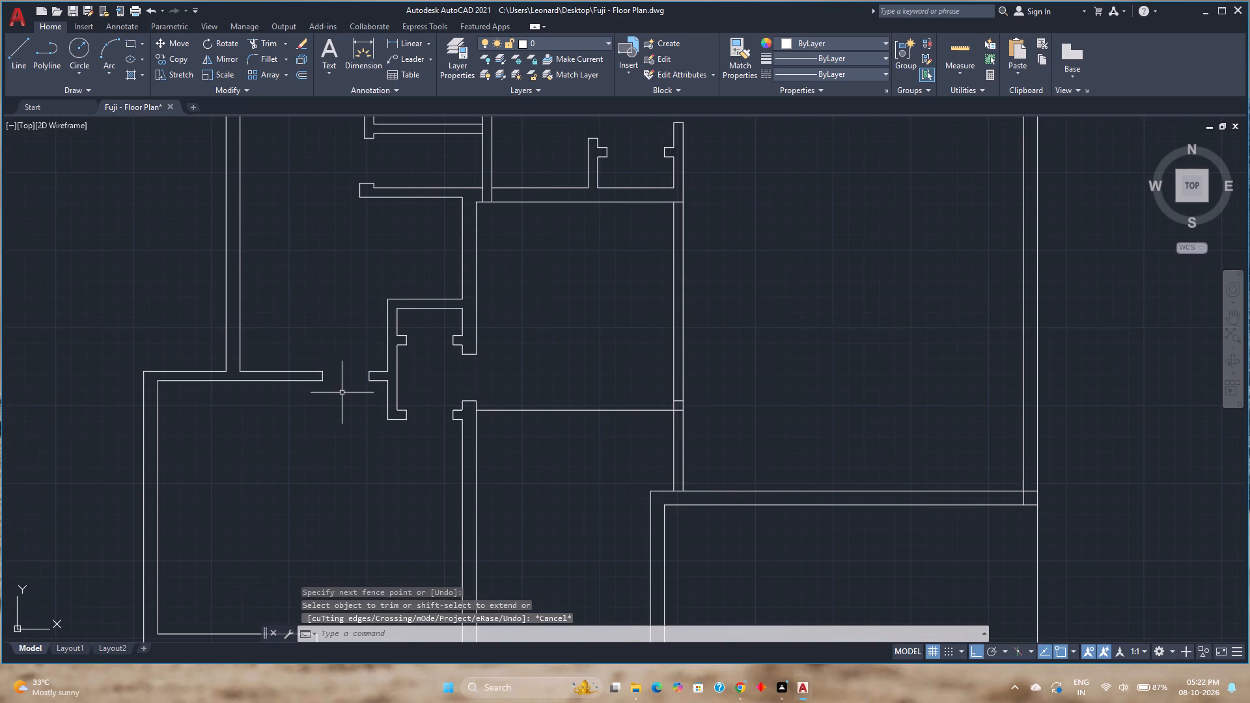
{"action": "scroll", "coordinate": [323, 426], "scroll_direction": "down", "scroll_amount": 2}
{"action": "middle_click_drag", "start_coordinate": [329, 426], "coordinate": [329, 400]}
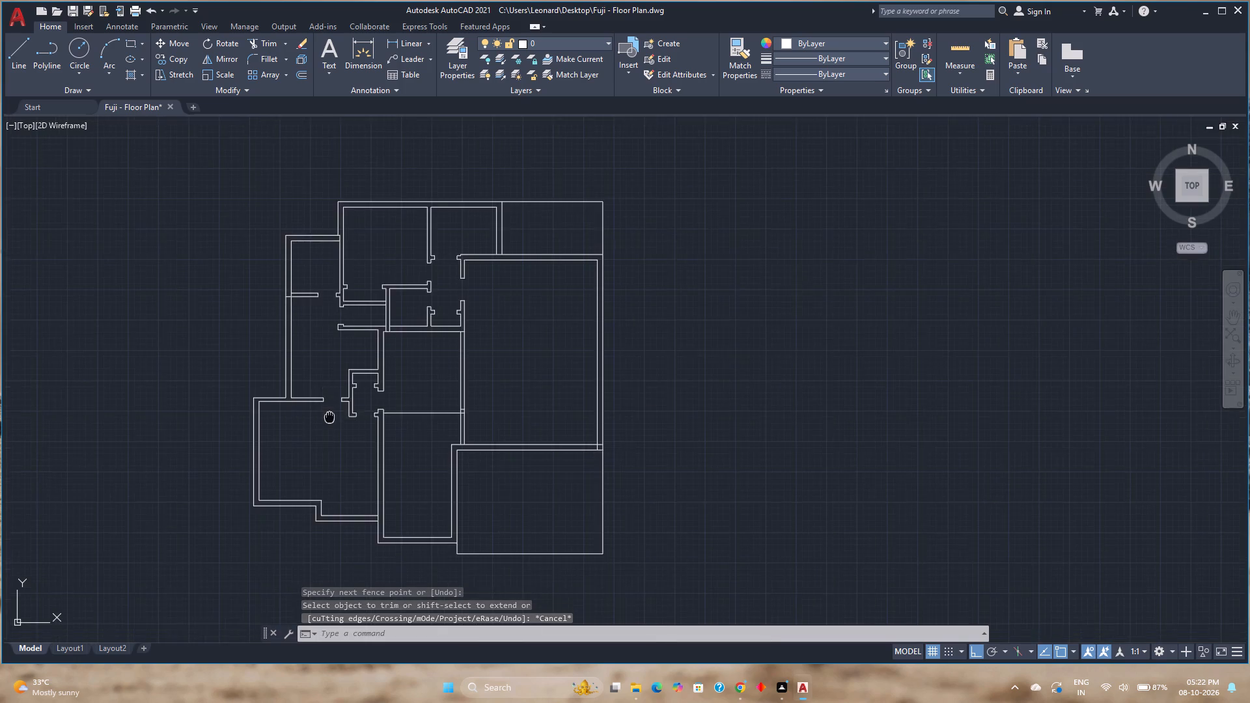
{"action": "middle_click_drag", "start_coordinate": [329, 400], "coordinate": [329, 365]}
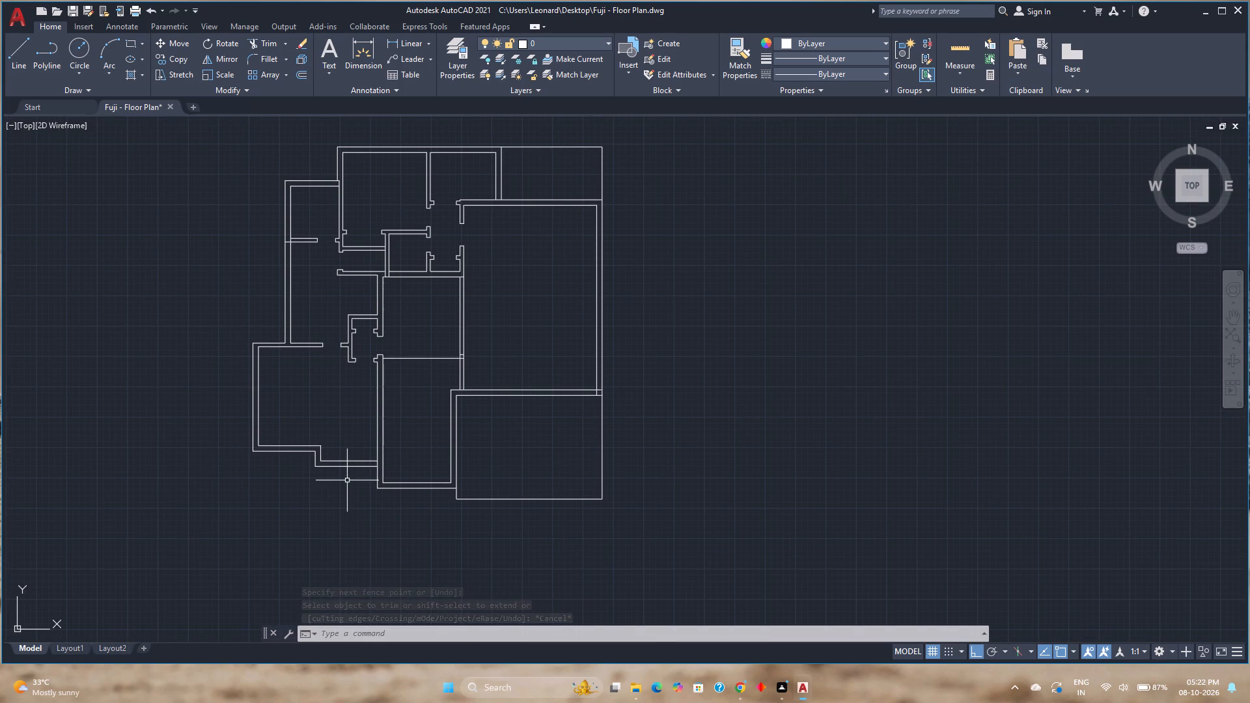
{"action": "scroll", "coordinate": [278, 199], "scroll_direction": "up", "scroll_amount": 2}
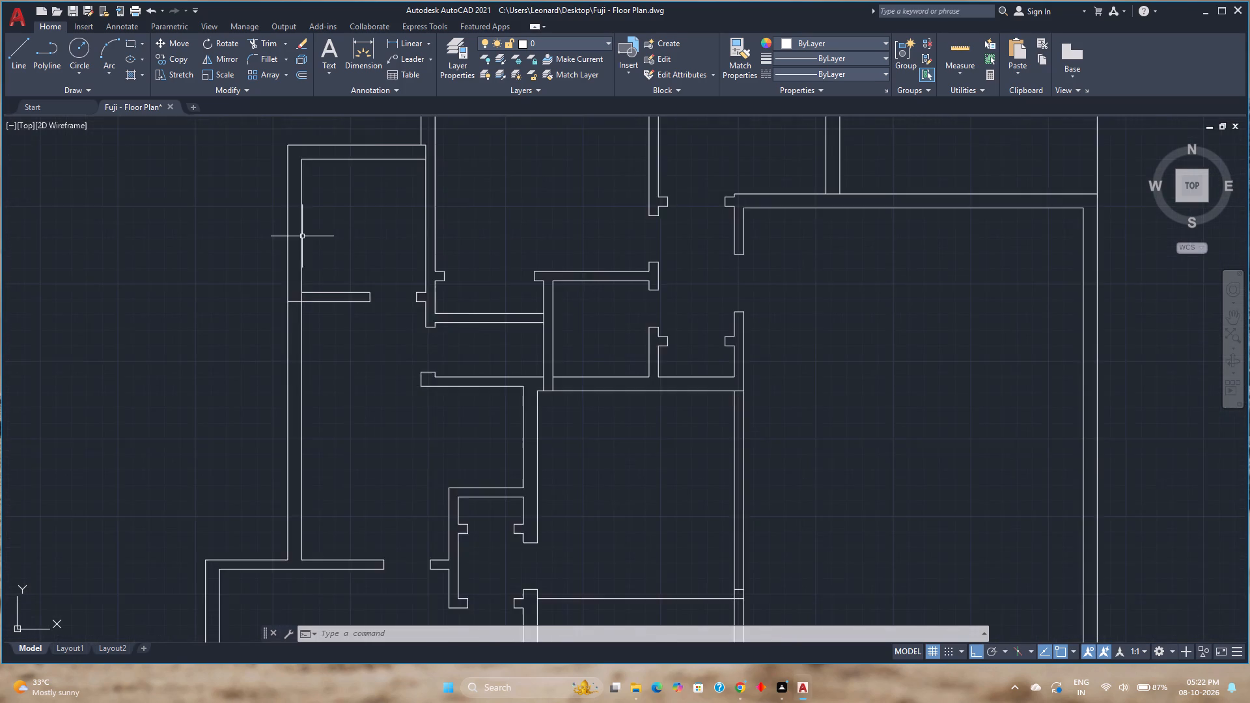
{"action": "scroll", "coordinate": [309, 268], "scroll_direction": "up", "scroll_amount": 2}
{"action": "key", "text": "t"}
{"action": "key", "text": "r"}
{"action": "key", "text": "Return"}
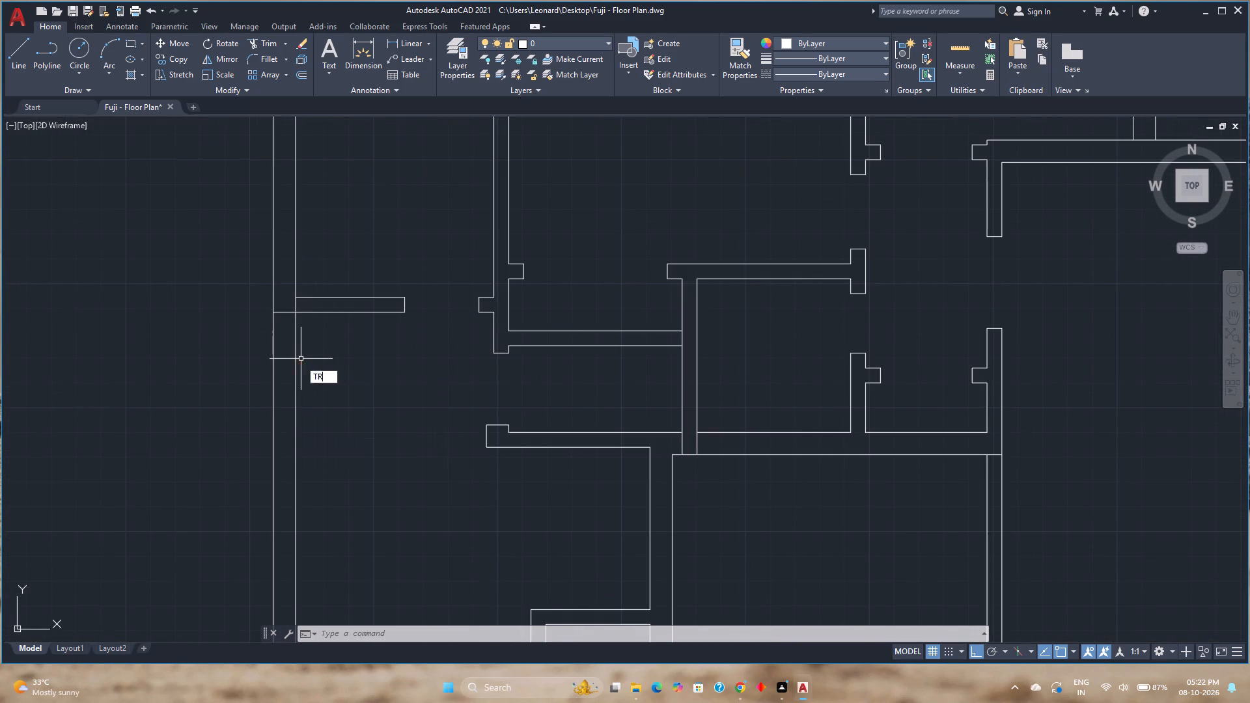
{"action": "scroll", "coordinate": [316, 290], "scroll_direction": "up", "scroll_amount": 5}
{"action": "left_click_drag", "start_coordinate": [182, 395], "coordinate": [192, 378]}
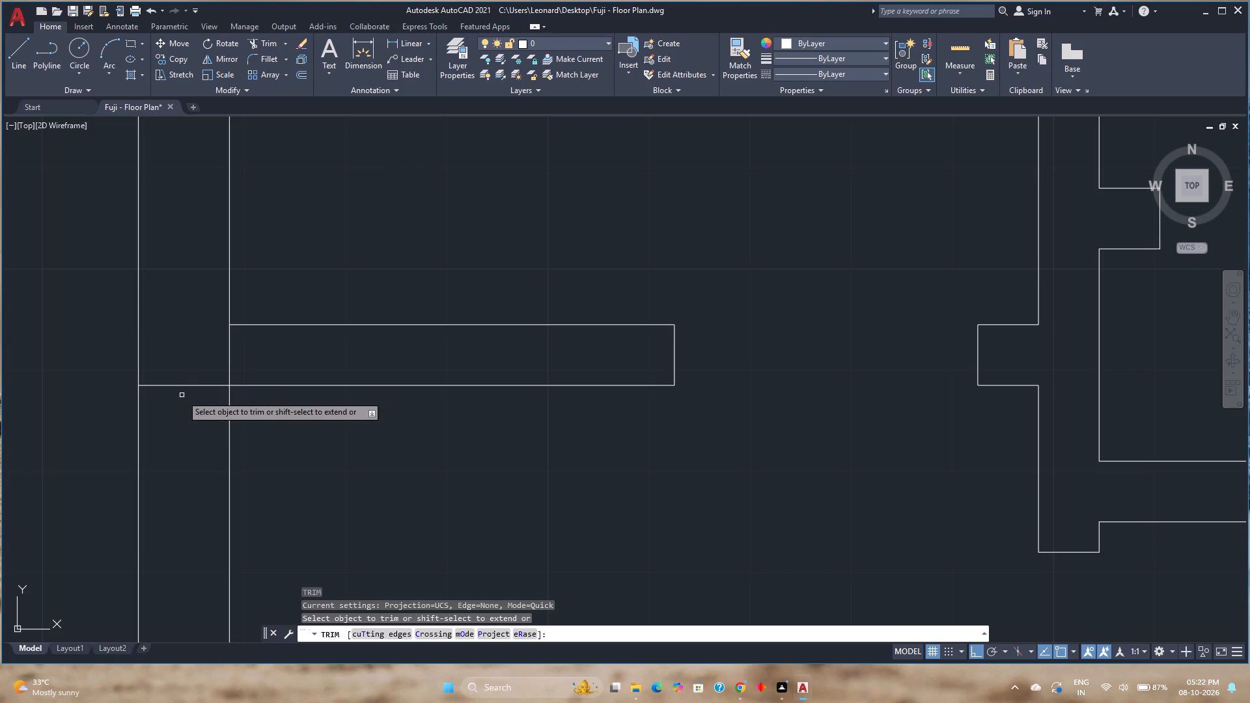
{"action": "left_click_drag", "start_coordinate": [192, 378], "coordinate": [262, 350]}
{"action": "key", "text": "Escape"}
Trim away both faces of the vertical wall between the central room and the large east room, down to the short wall end.
{"action": "scroll", "coordinate": [261, 351], "scroll_direction": "down", "scroll_amount": 4}
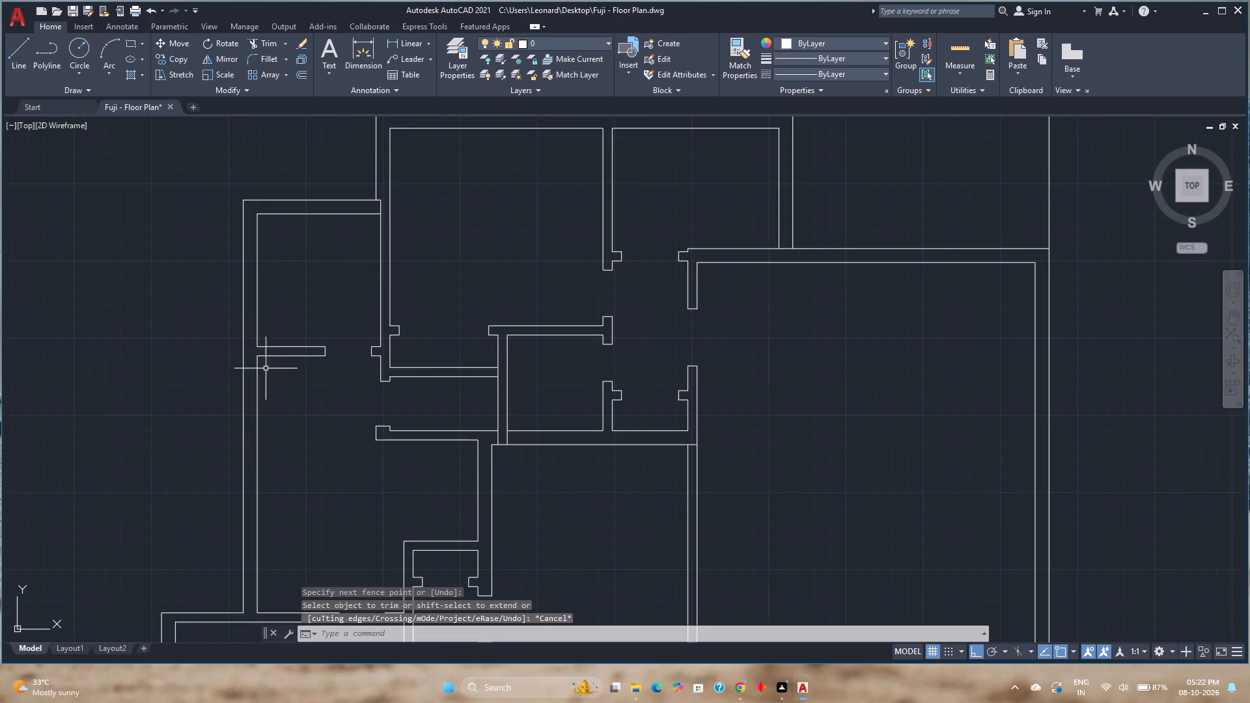
{"action": "scroll", "coordinate": [299, 429], "scroll_direction": "down", "scroll_amount": 2}
{"action": "middle_click_drag", "start_coordinate": [299, 428], "coordinate": [279, 354]}
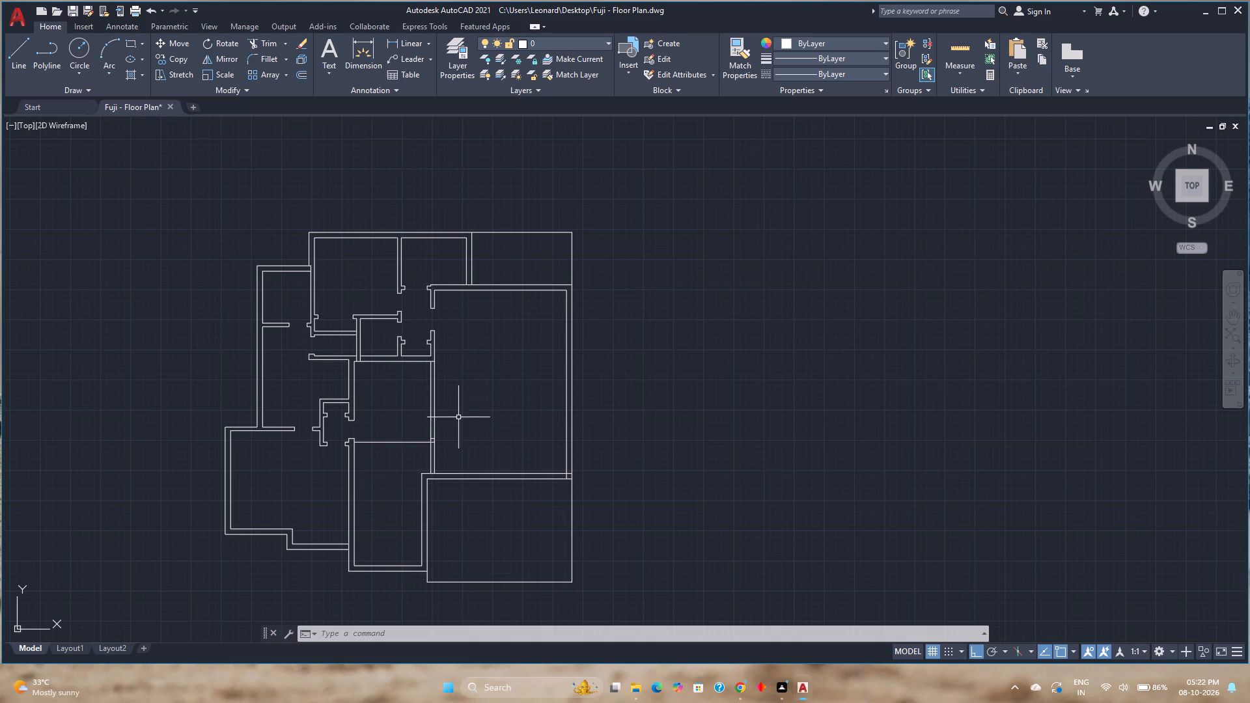
{"action": "scroll", "coordinate": [441, 443], "scroll_direction": "up", "scroll_amount": 1}
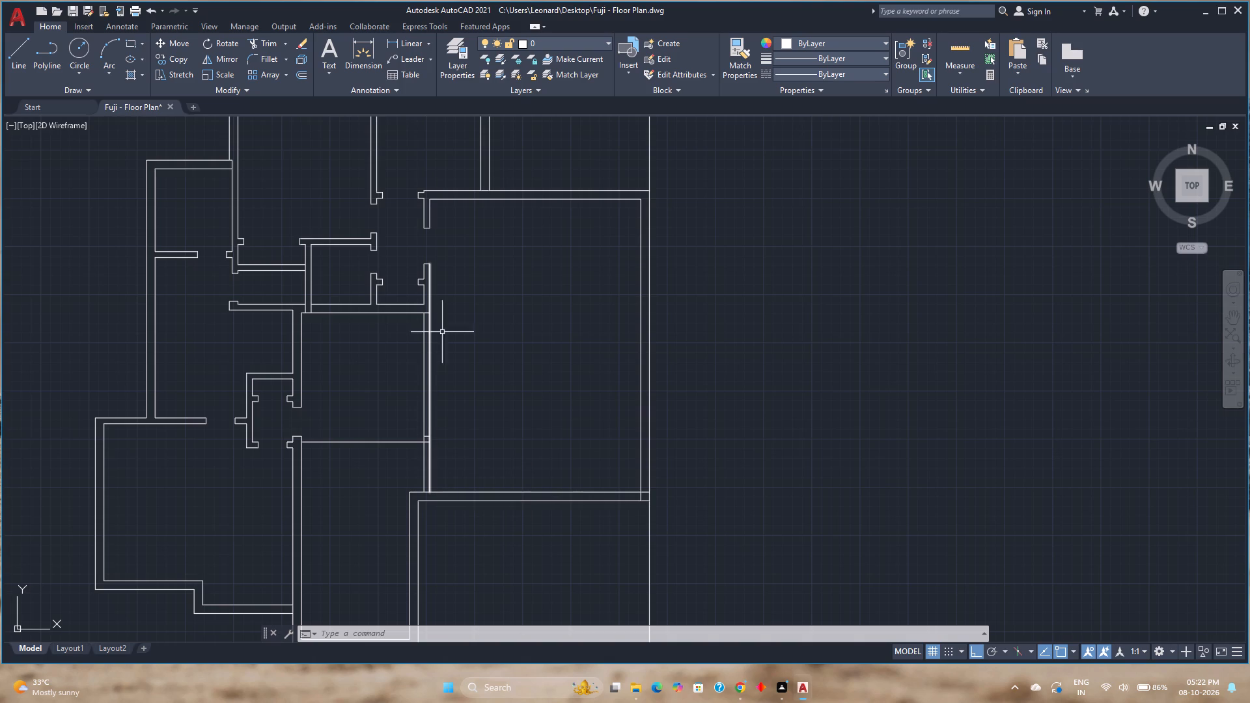
{"action": "key", "text": "Escape"}
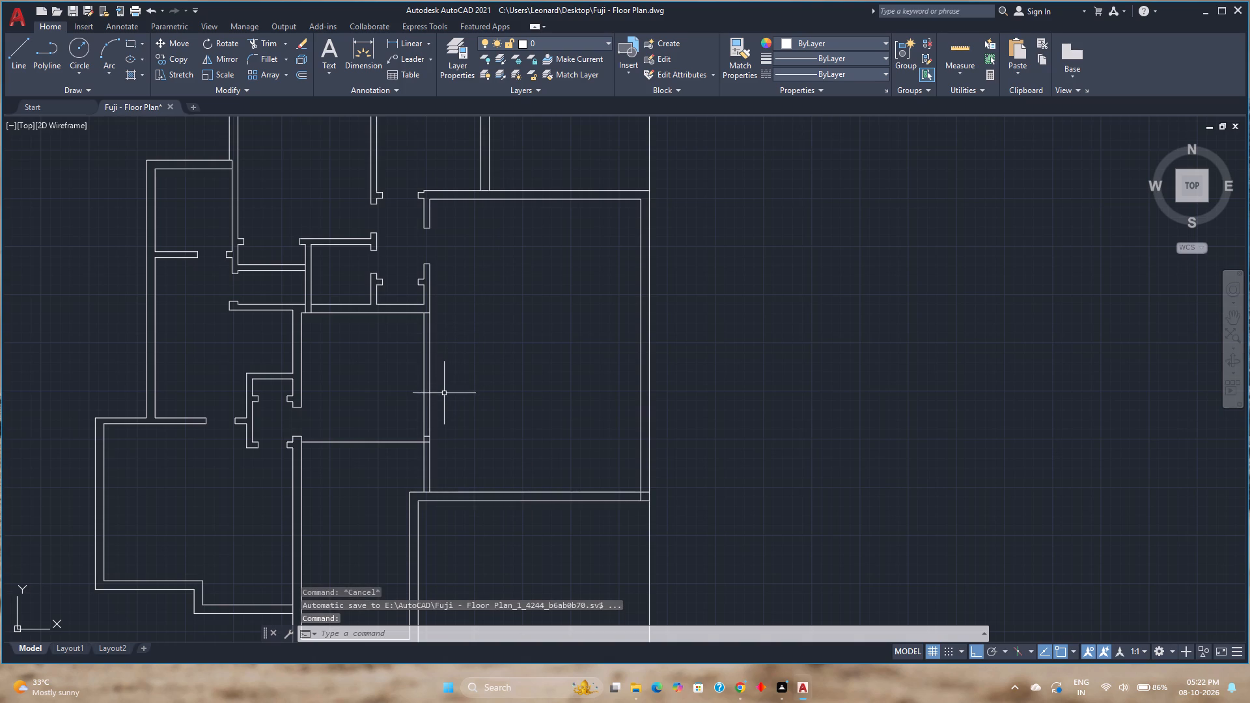
{"action": "type", "text": "tr"}
{"action": "key", "text": "Return"}
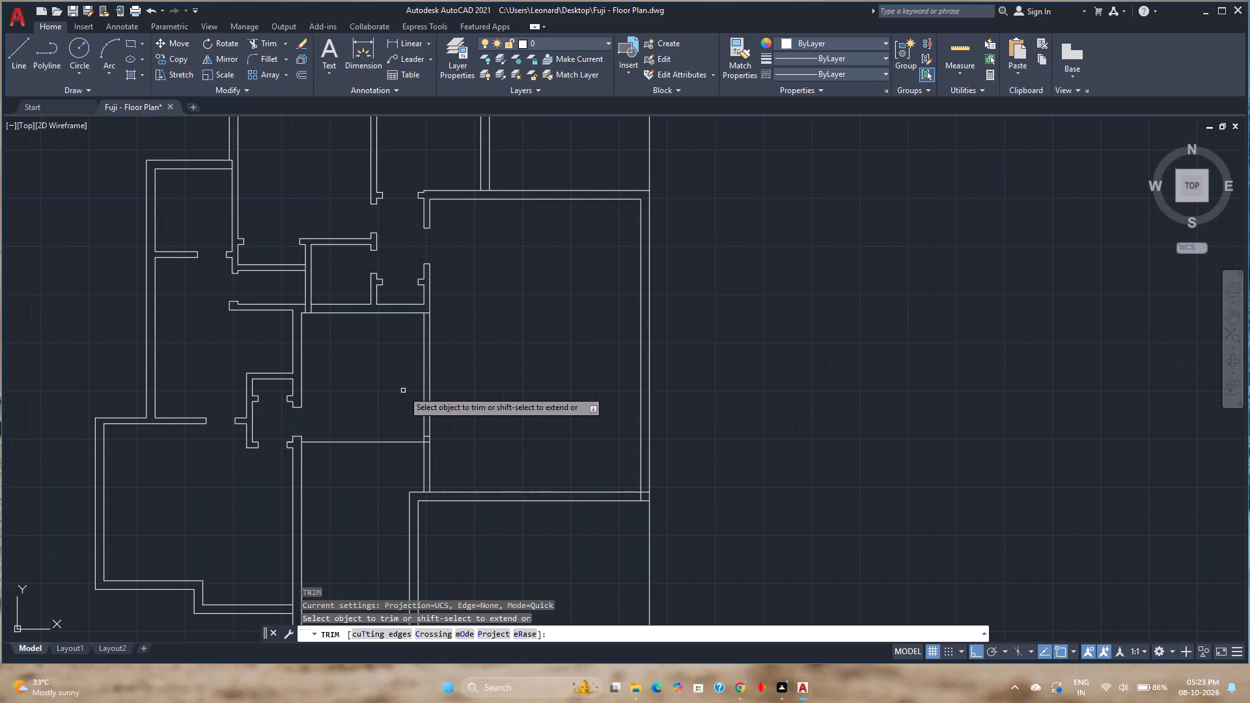
{"action": "left_click", "coordinate": [403, 391]}
{"action": "left_click", "coordinate": [471, 383]}
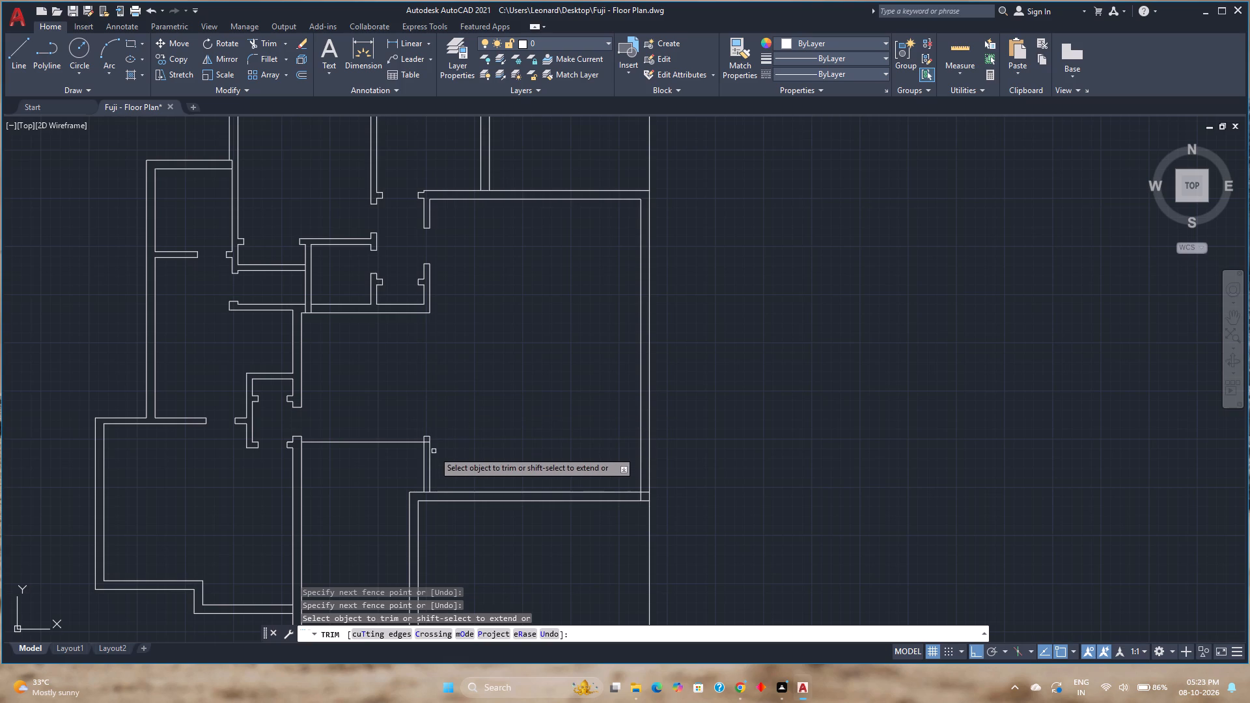
Erase the leftover vertical wall stub with its end cap and the single horizontal line below the central room.
{"action": "left_click", "coordinate": [445, 465]}
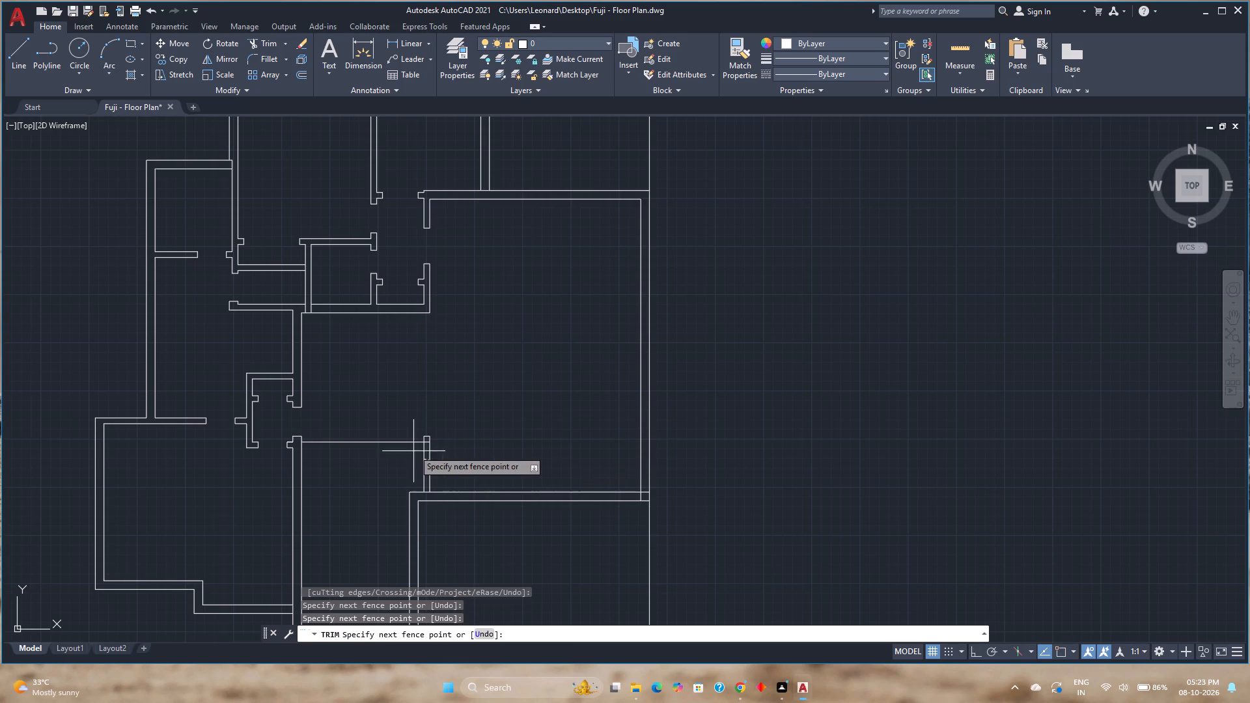
{"action": "key", "text": "Escape"}
{"action": "left_click", "coordinate": [454, 462]}
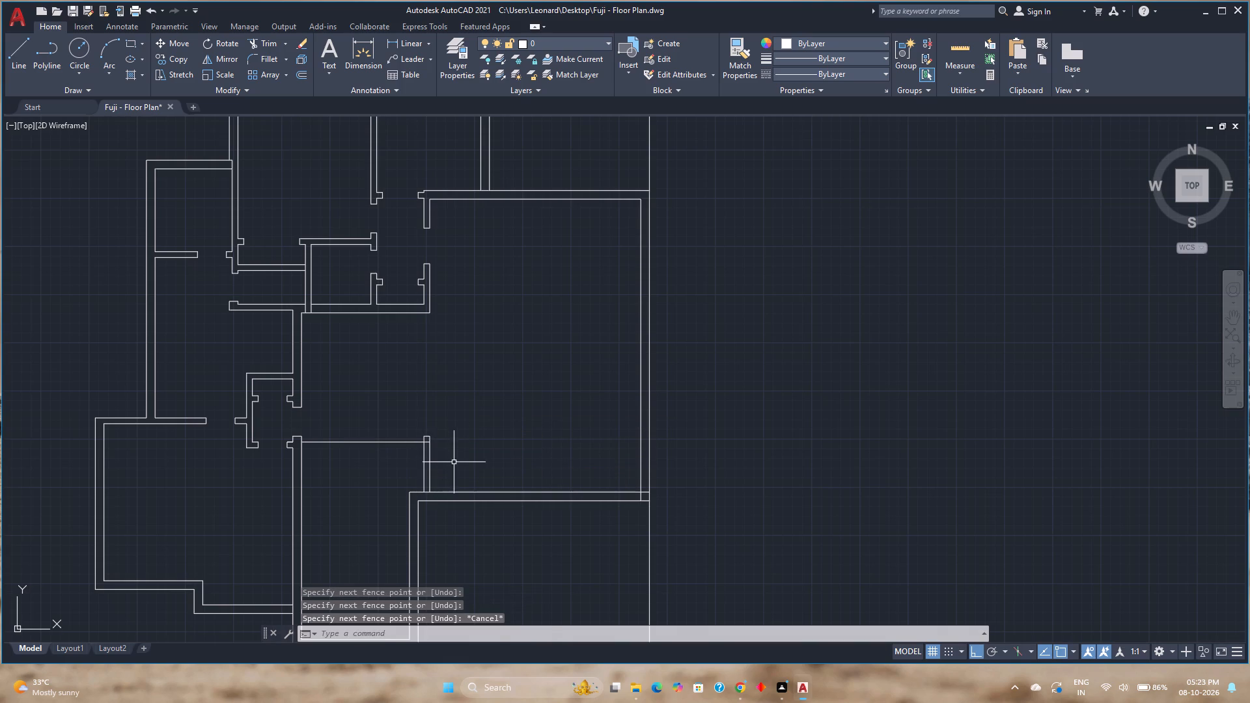
{"action": "left_click", "coordinate": [403, 423]}
{"action": "key", "text": "Delete"}
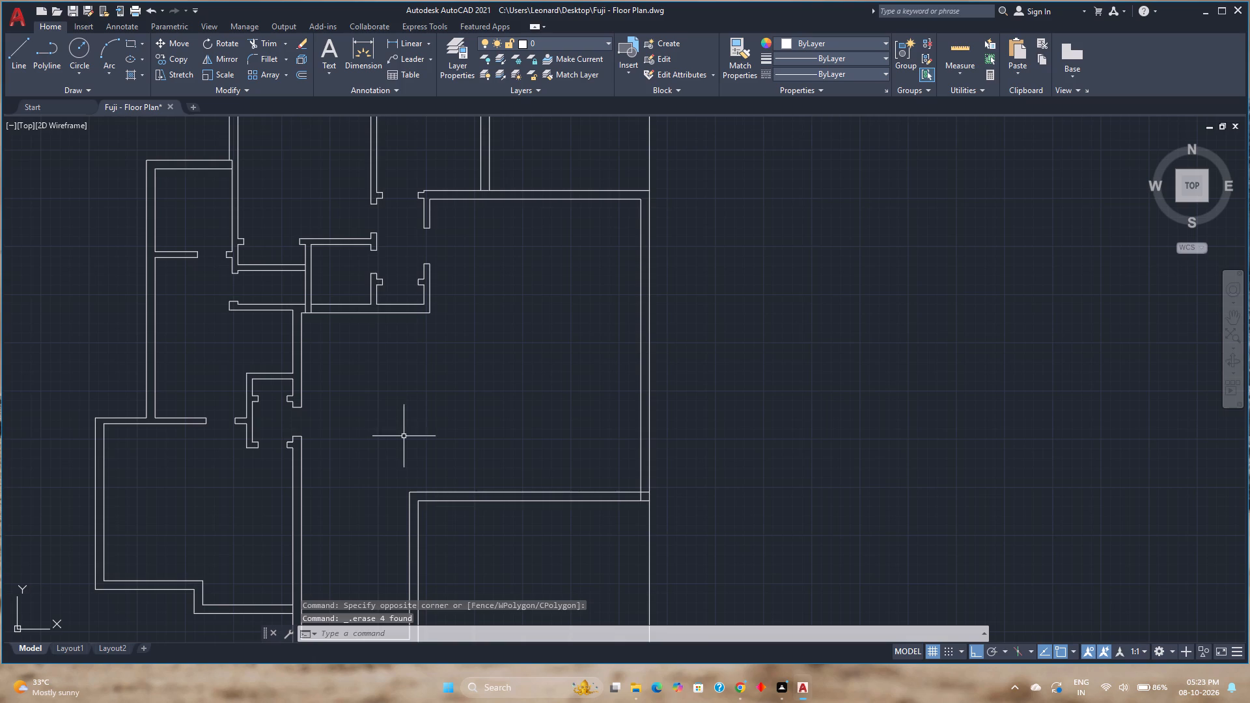
Save the floor plan drawing.
{"action": "scroll", "coordinate": [447, 420], "scroll_direction": "down", "scroll_amount": 2}
{"action": "scroll", "coordinate": [451, 424], "scroll_direction": "up", "scroll_amount": 1}
{"action": "middle_click_drag", "start_coordinate": [454, 432], "coordinate": [455, 433]}
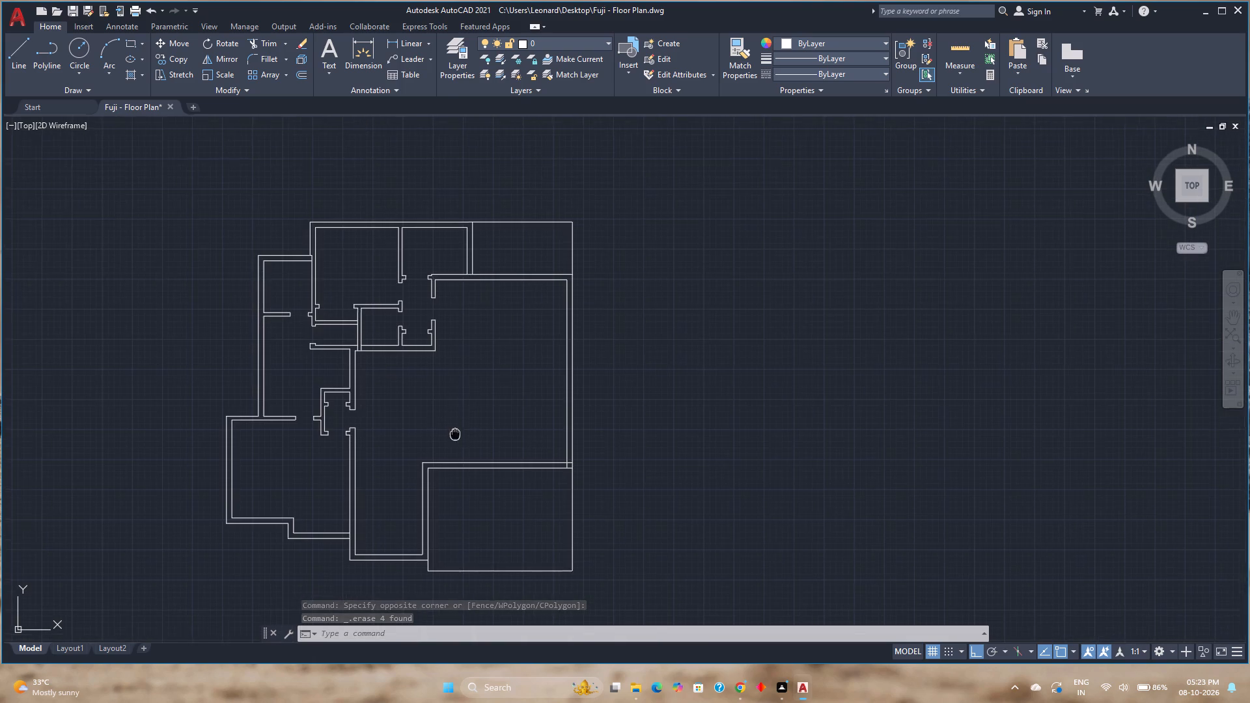
{"action": "middle_click_drag", "start_coordinate": [455, 433], "coordinate": [473, 424]}
{"action": "key", "text": "ctrl+s"}
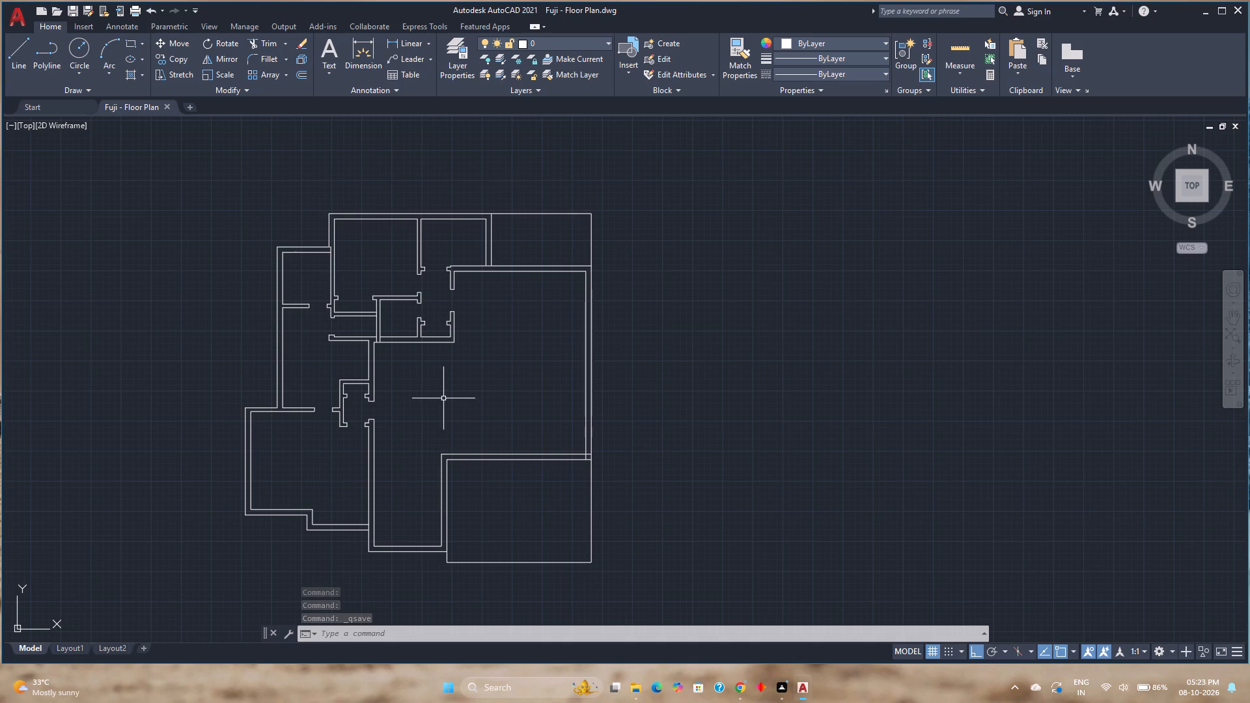
Trim the overlapping inner wall lines at the large east room's southeast corner, where the south wall meets the east wall.
{"action": "scroll", "coordinate": [604, 494], "scroll_direction": "up", "scroll_amount": 4}
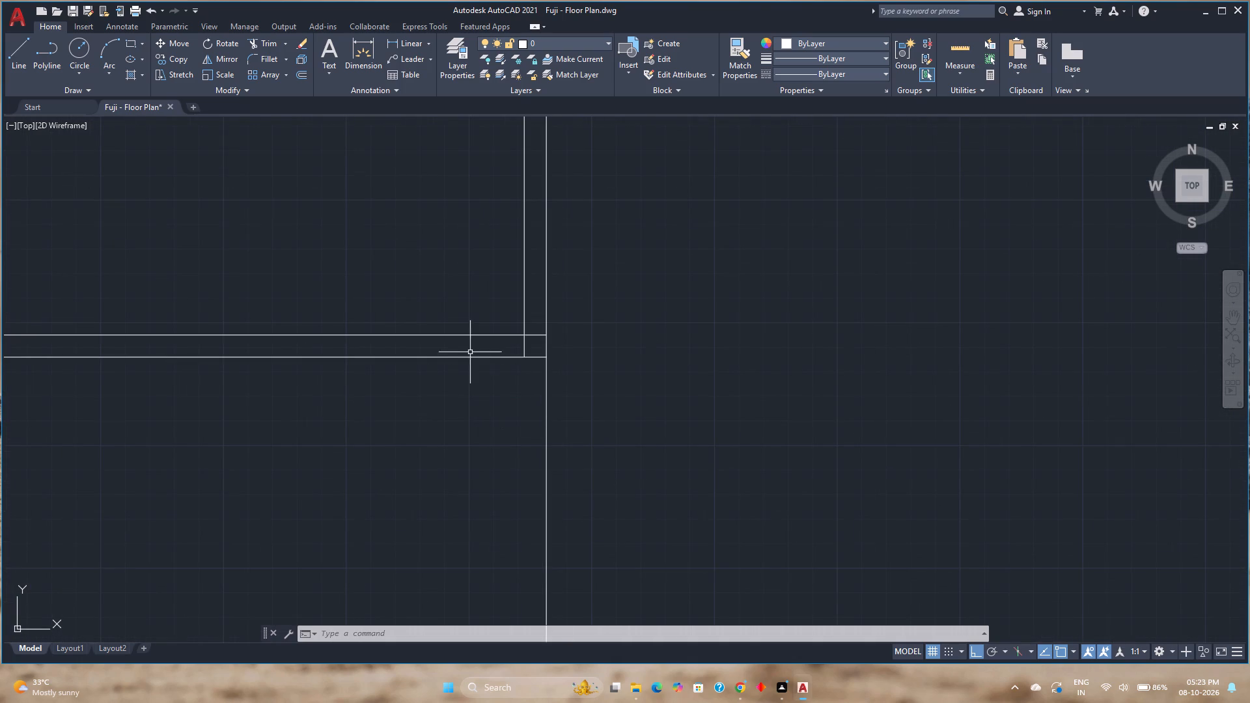
{"action": "left_click", "coordinate": [251, 44]}
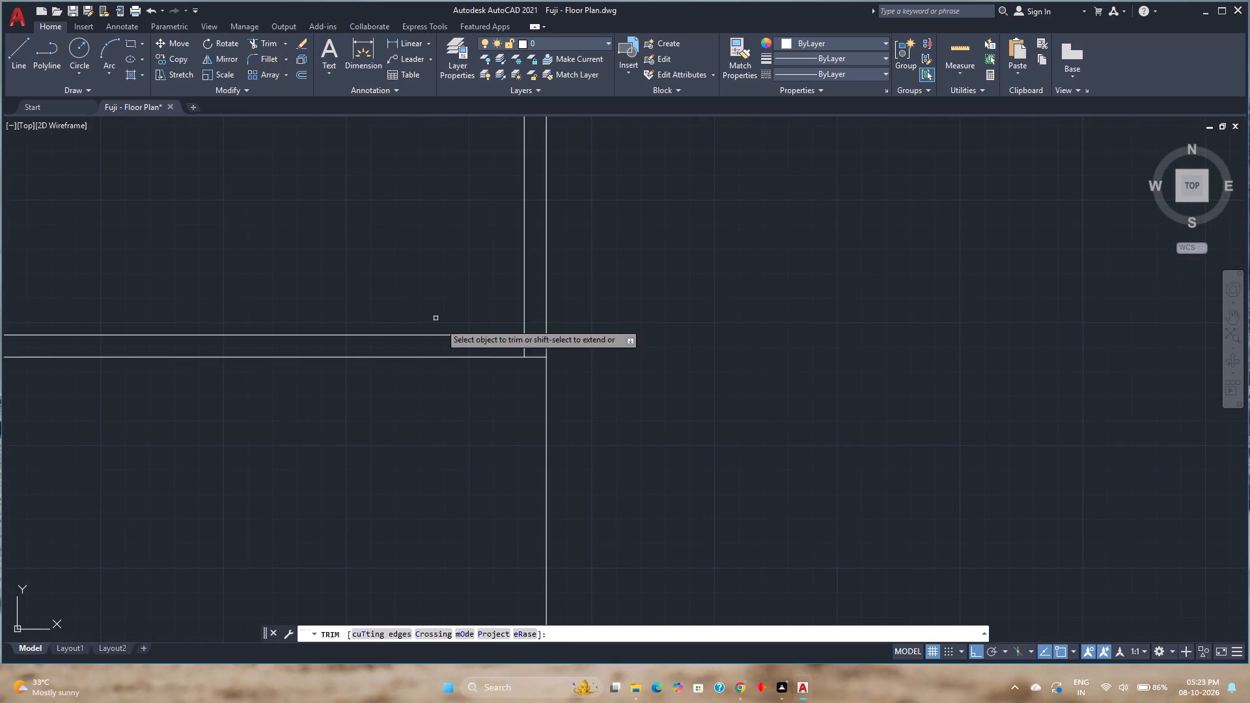
{"action": "scroll", "coordinate": [527, 347], "scroll_direction": "up", "scroll_amount": 3}
{"action": "left_click_drag", "start_coordinate": [544, 310], "coordinate": [504, 351]}
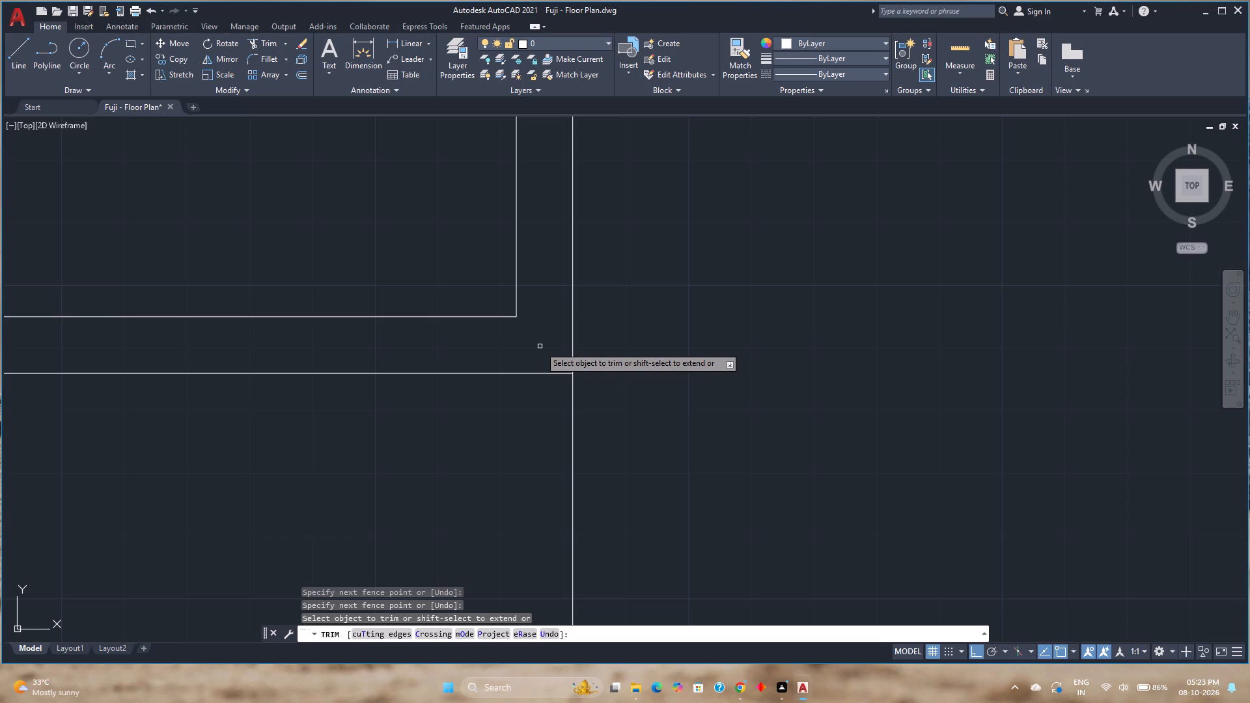
{"action": "scroll", "coordinate": [517, 318], "scroll_direction": "down", "scroll_amount": 8}
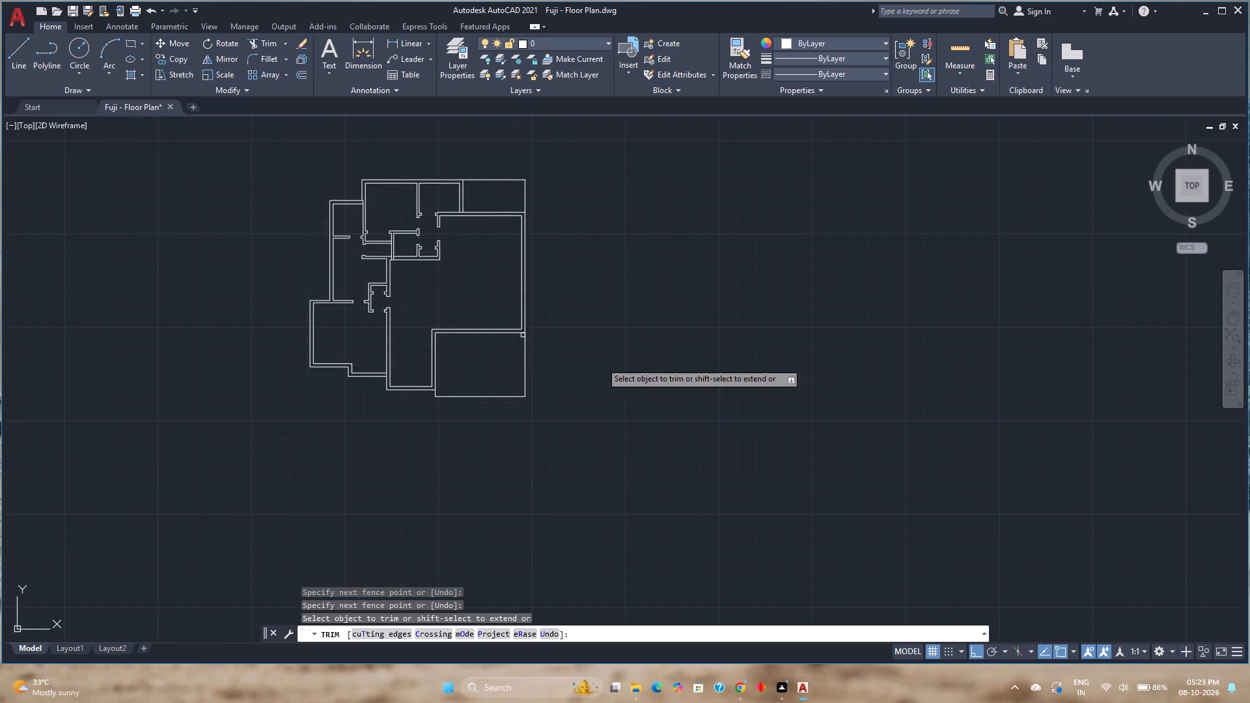
{"action": "key", "text": "space"}
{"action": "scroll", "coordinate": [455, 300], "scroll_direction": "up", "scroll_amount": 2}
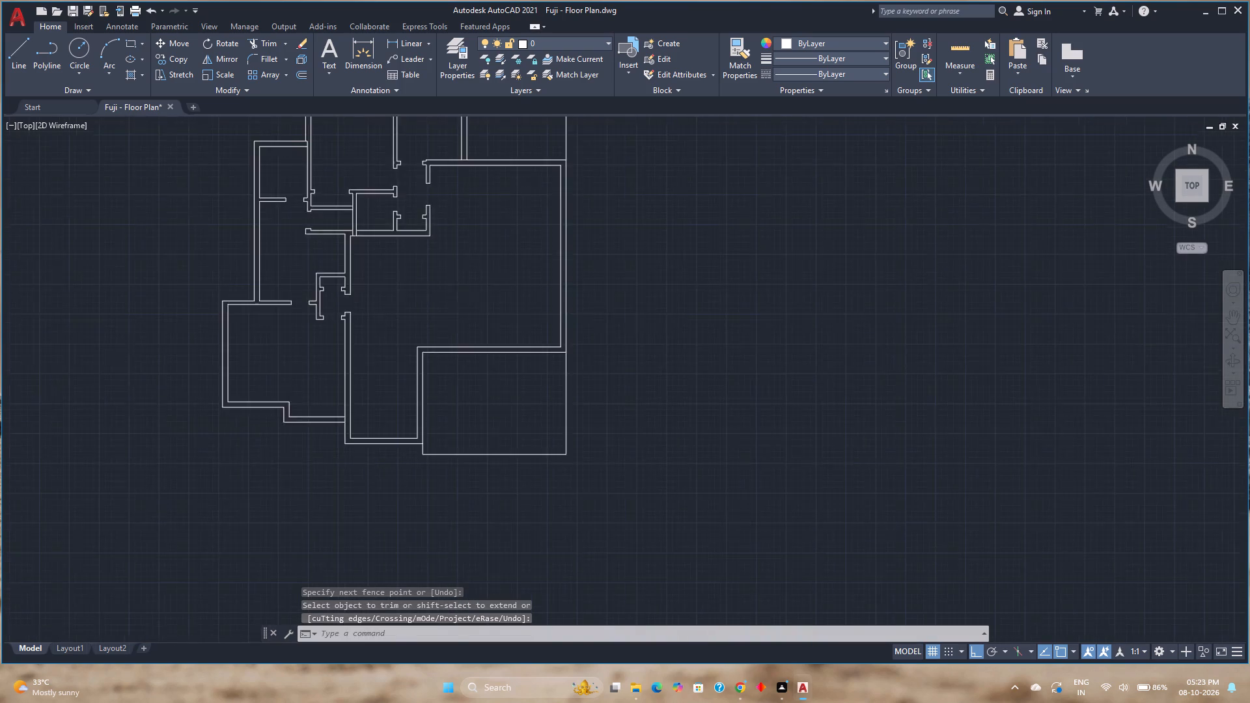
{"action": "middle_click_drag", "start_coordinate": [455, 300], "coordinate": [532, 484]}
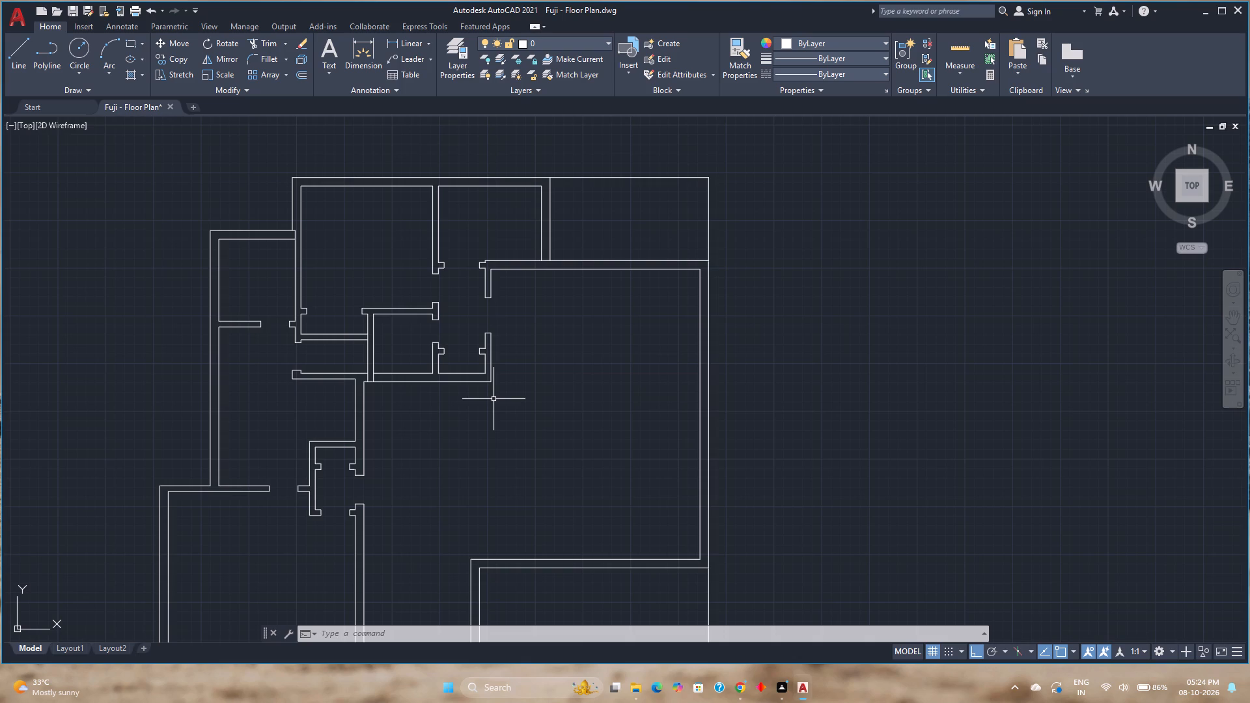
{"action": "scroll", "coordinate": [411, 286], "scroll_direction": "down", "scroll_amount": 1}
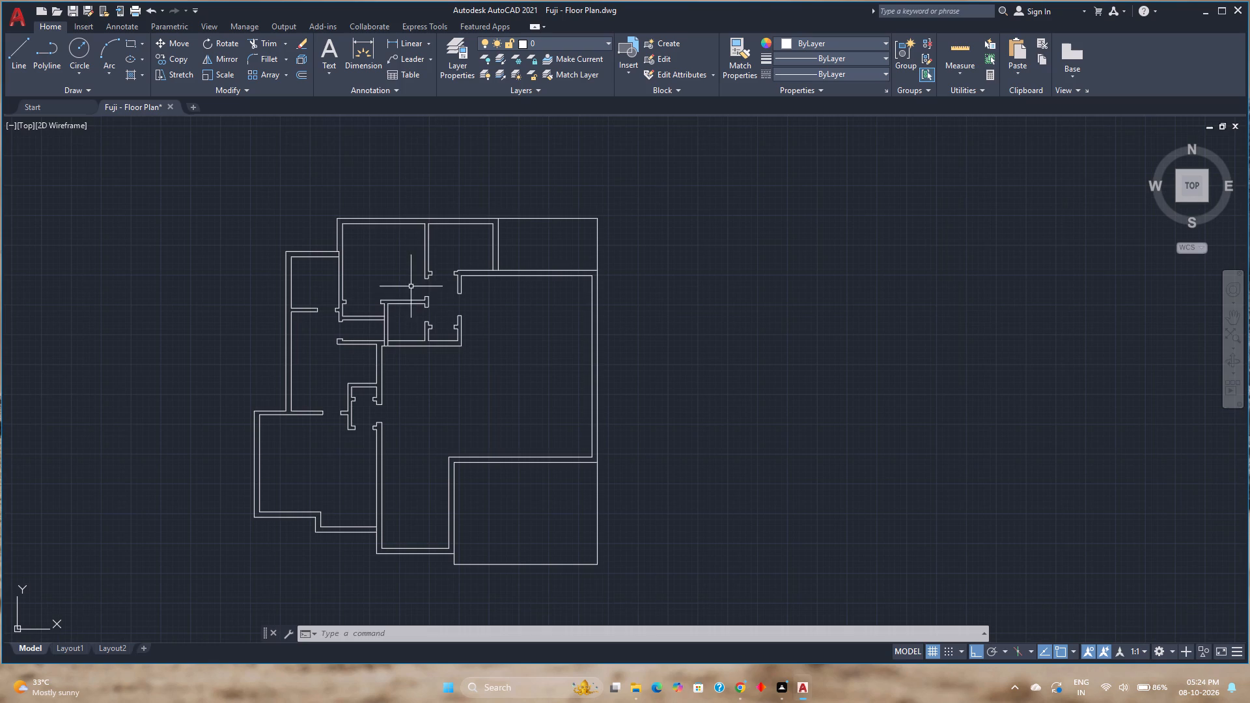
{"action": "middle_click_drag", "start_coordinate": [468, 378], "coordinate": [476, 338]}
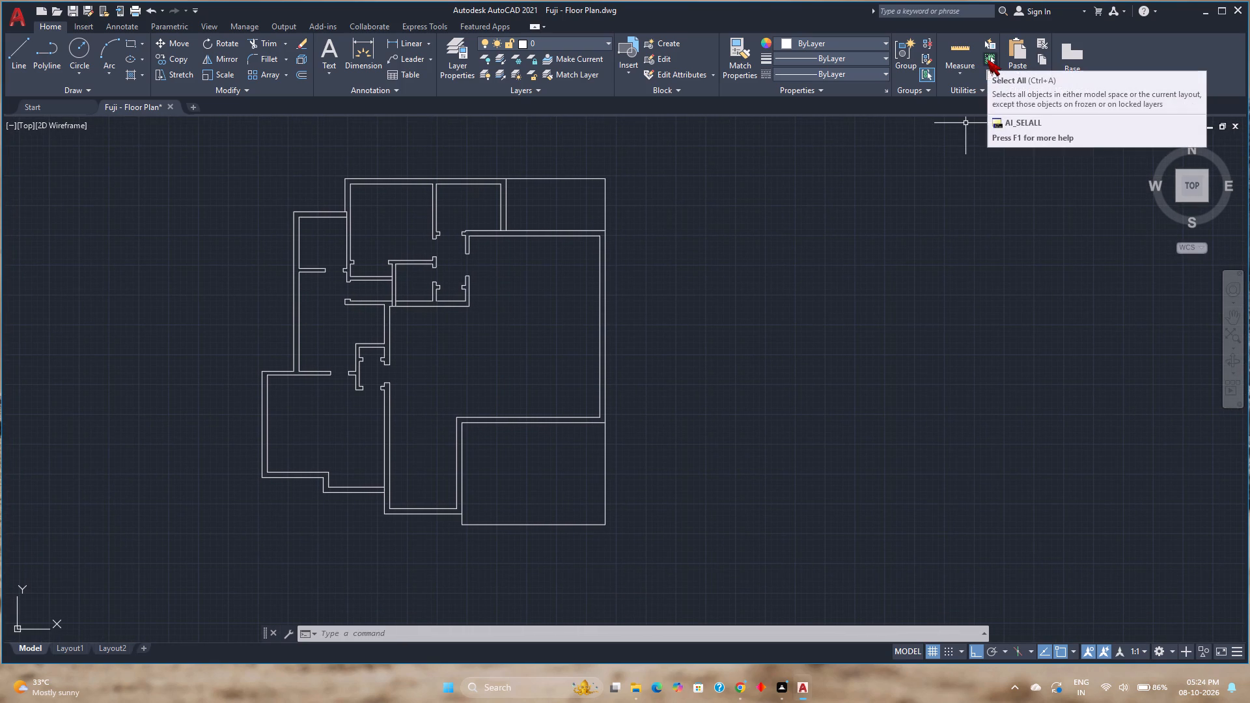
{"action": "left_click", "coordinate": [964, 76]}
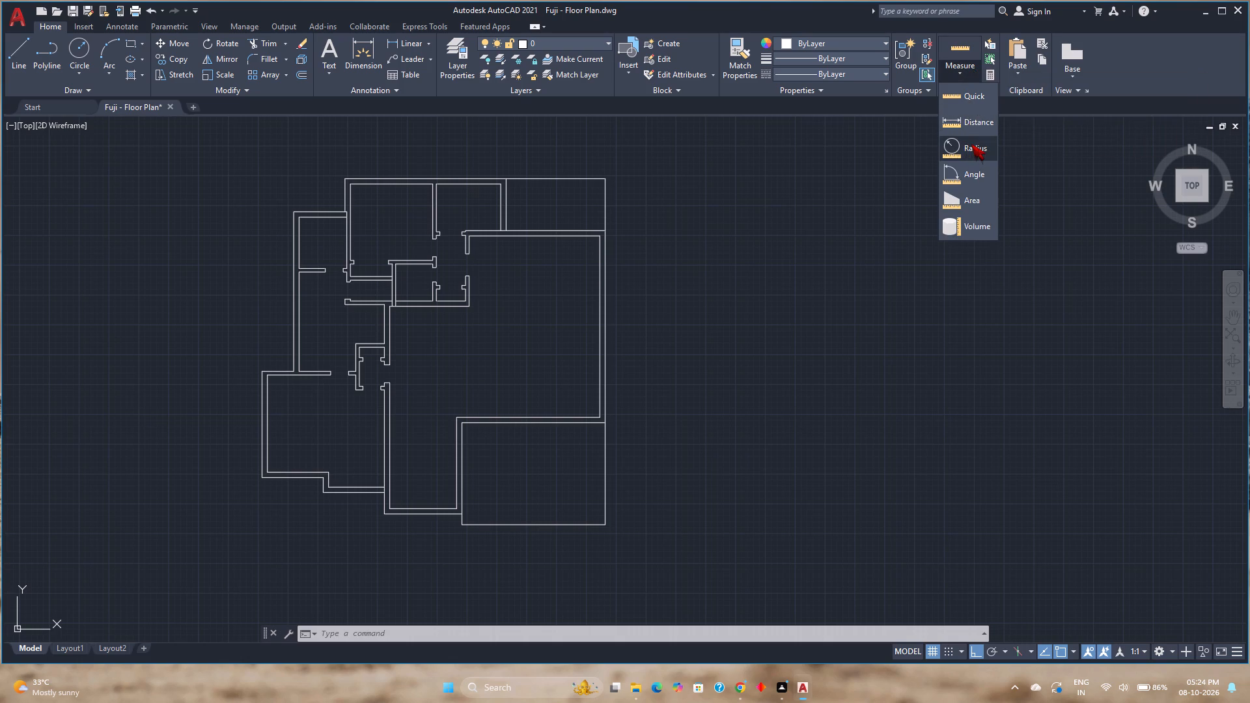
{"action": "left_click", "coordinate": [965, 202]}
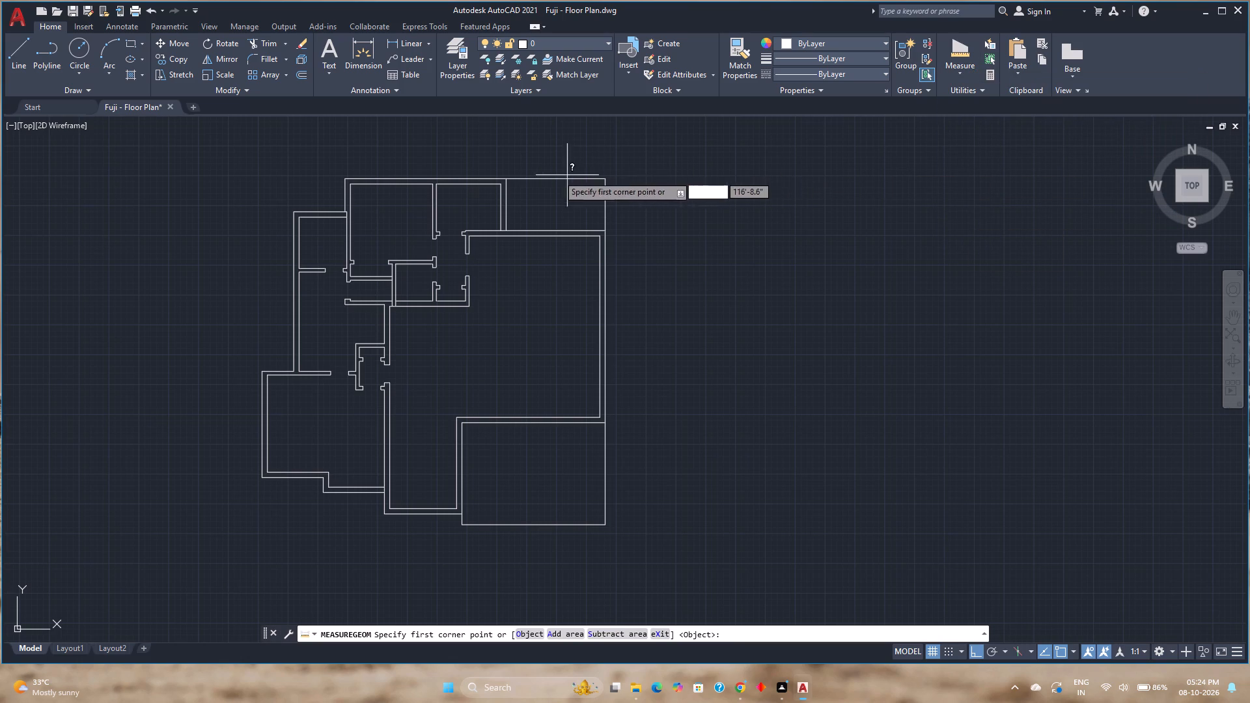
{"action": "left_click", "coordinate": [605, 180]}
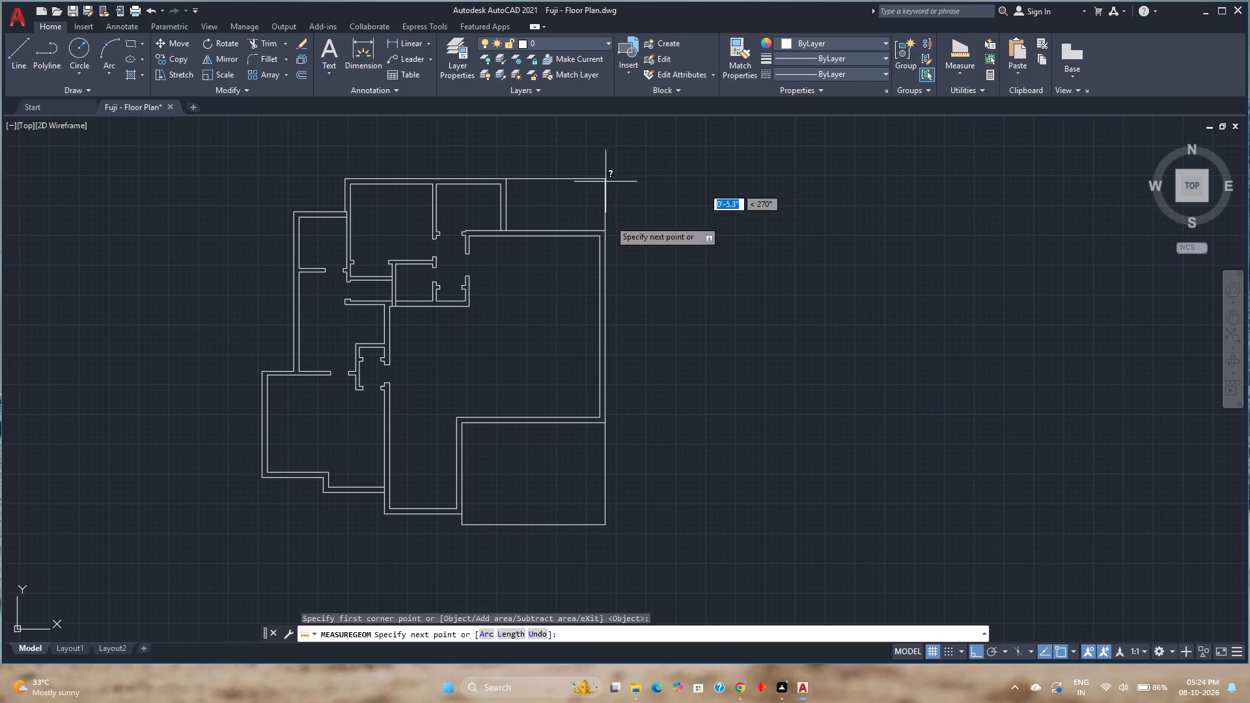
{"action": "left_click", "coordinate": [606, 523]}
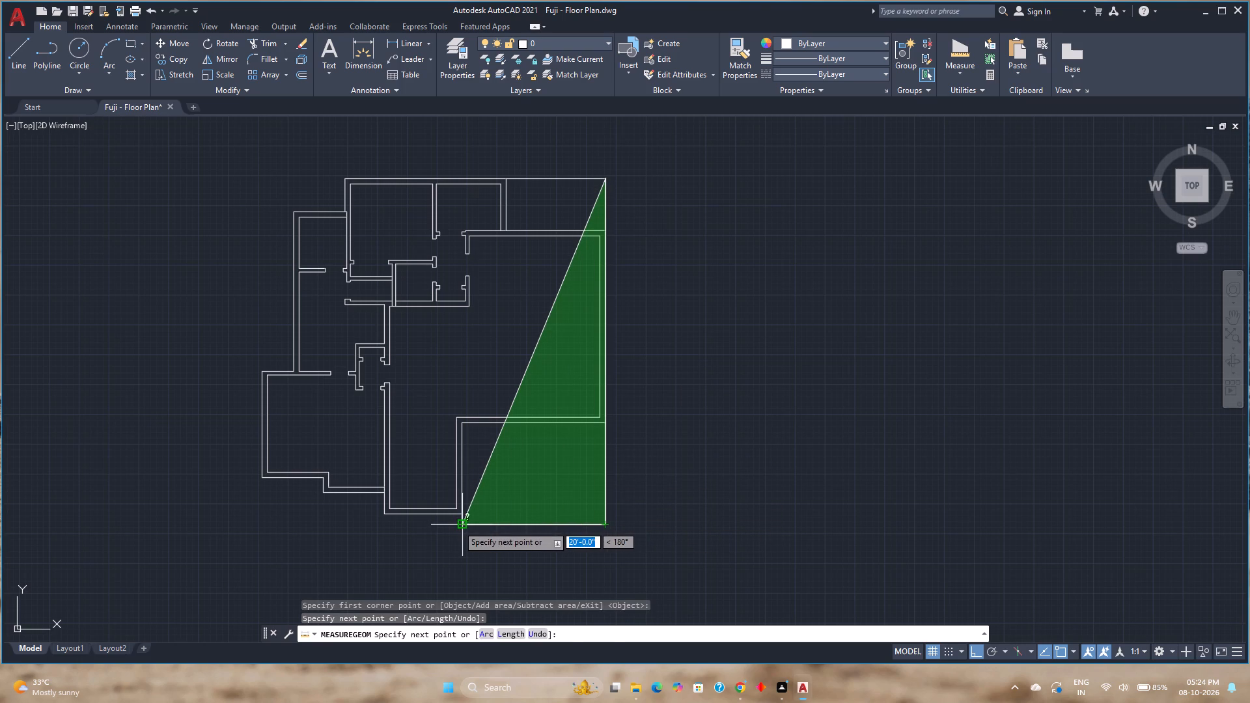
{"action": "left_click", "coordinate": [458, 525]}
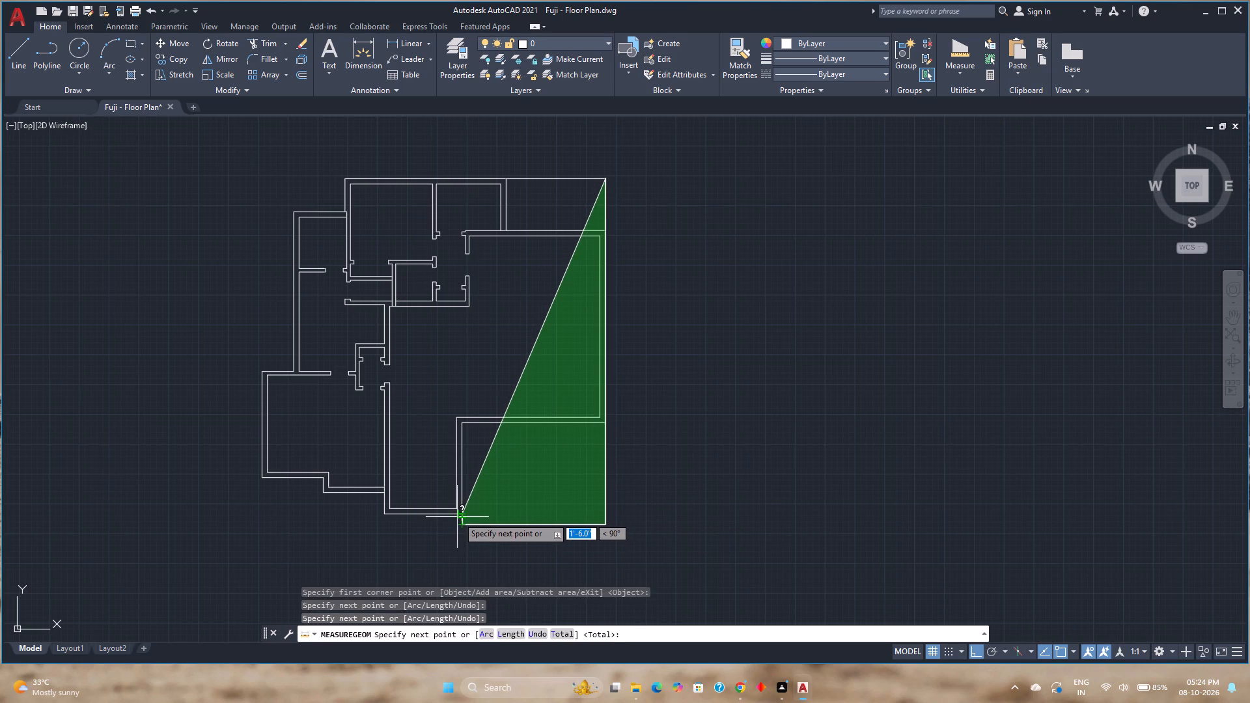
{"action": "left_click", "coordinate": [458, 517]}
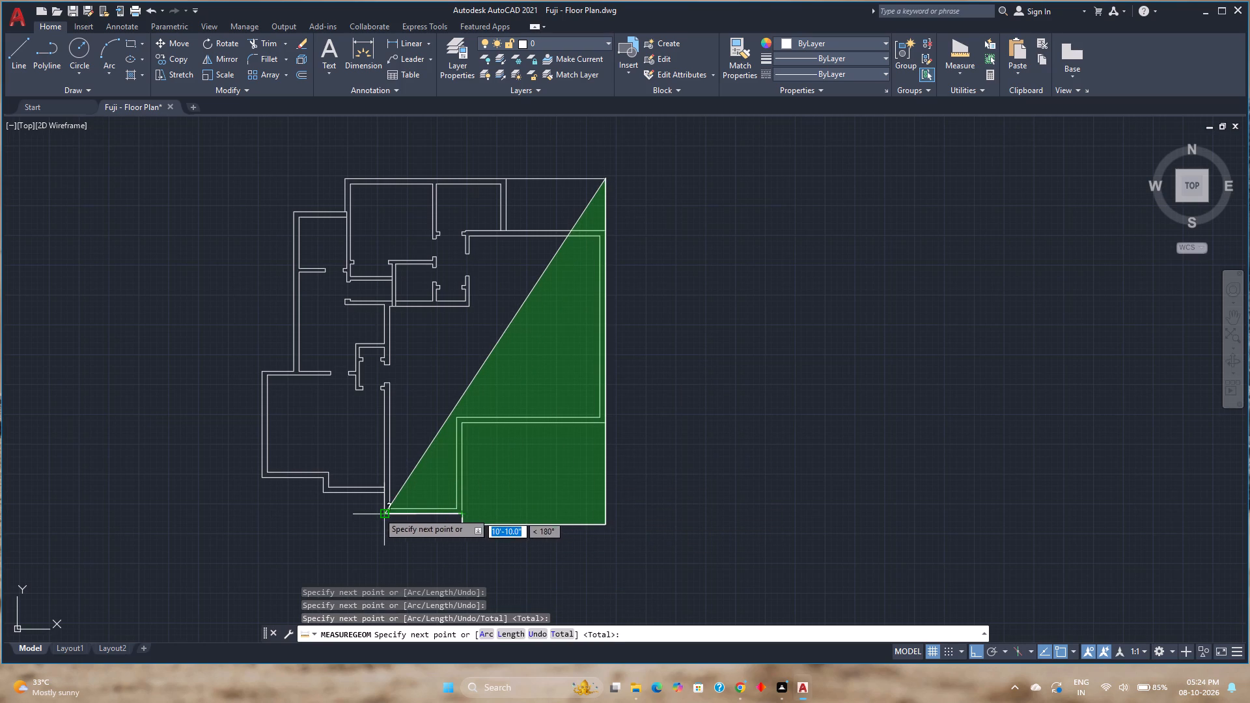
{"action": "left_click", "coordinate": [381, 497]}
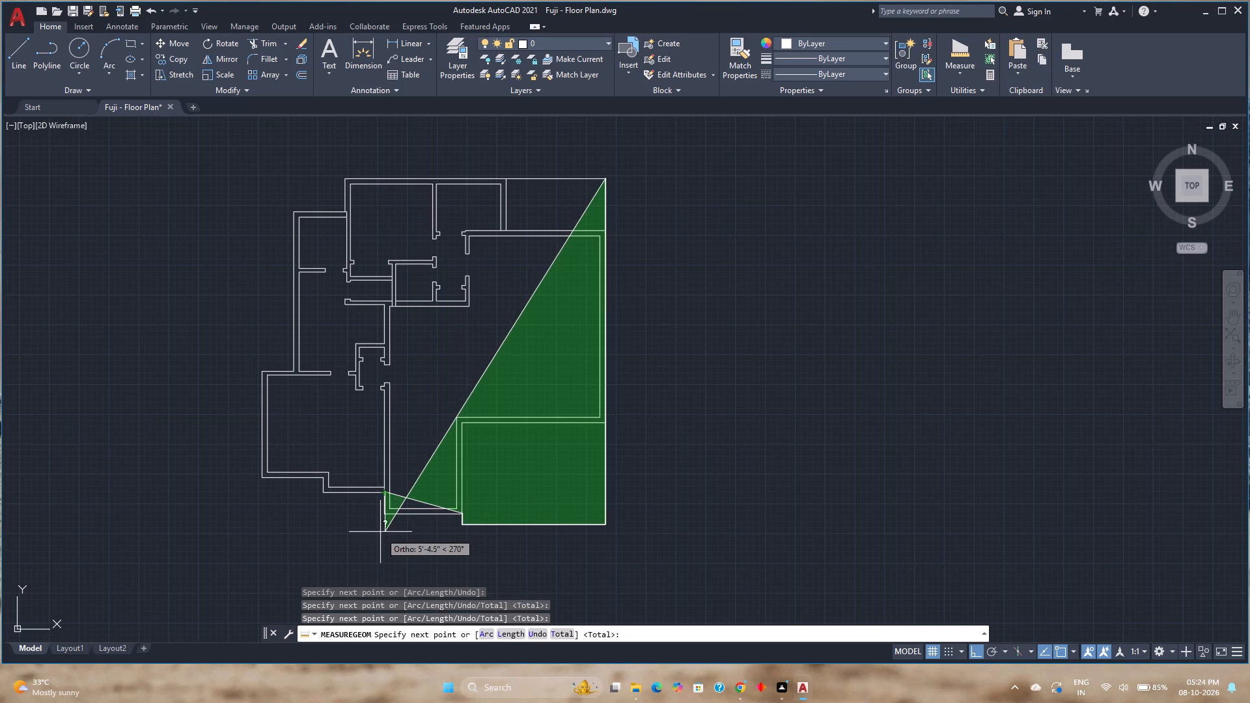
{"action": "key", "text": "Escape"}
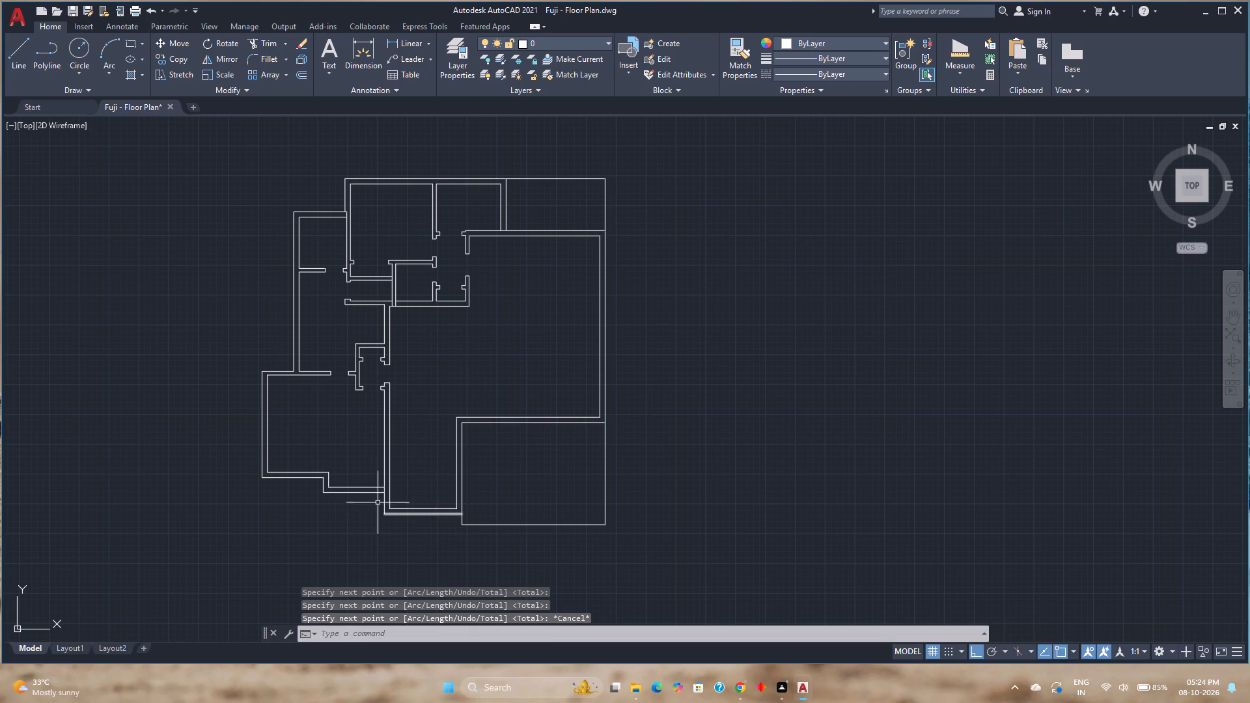
Trim the line segment closing off the southwest room's south wall where it meets the vertical wall on its east side.
{"action": "scroll", "coordinate": [372, 482], "scroll_direction": "up", "scroll_amount": 4}
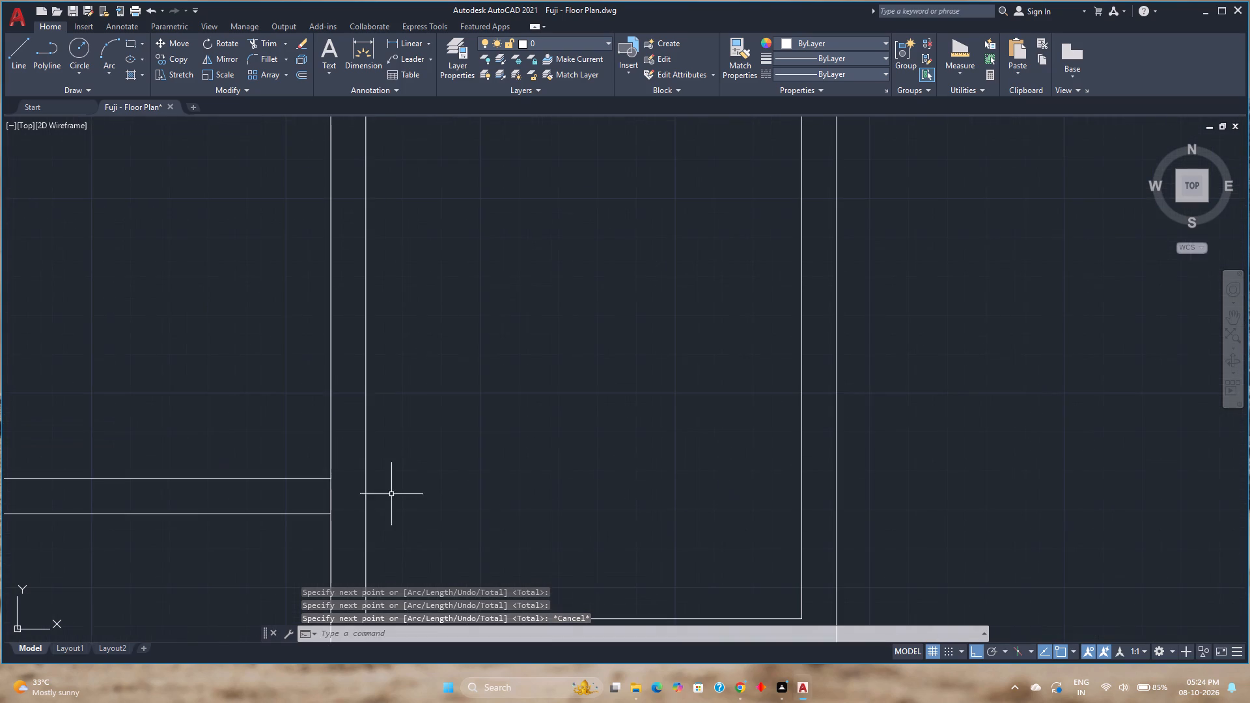
{"action": "left_click", "coordinate": [266, 45]}
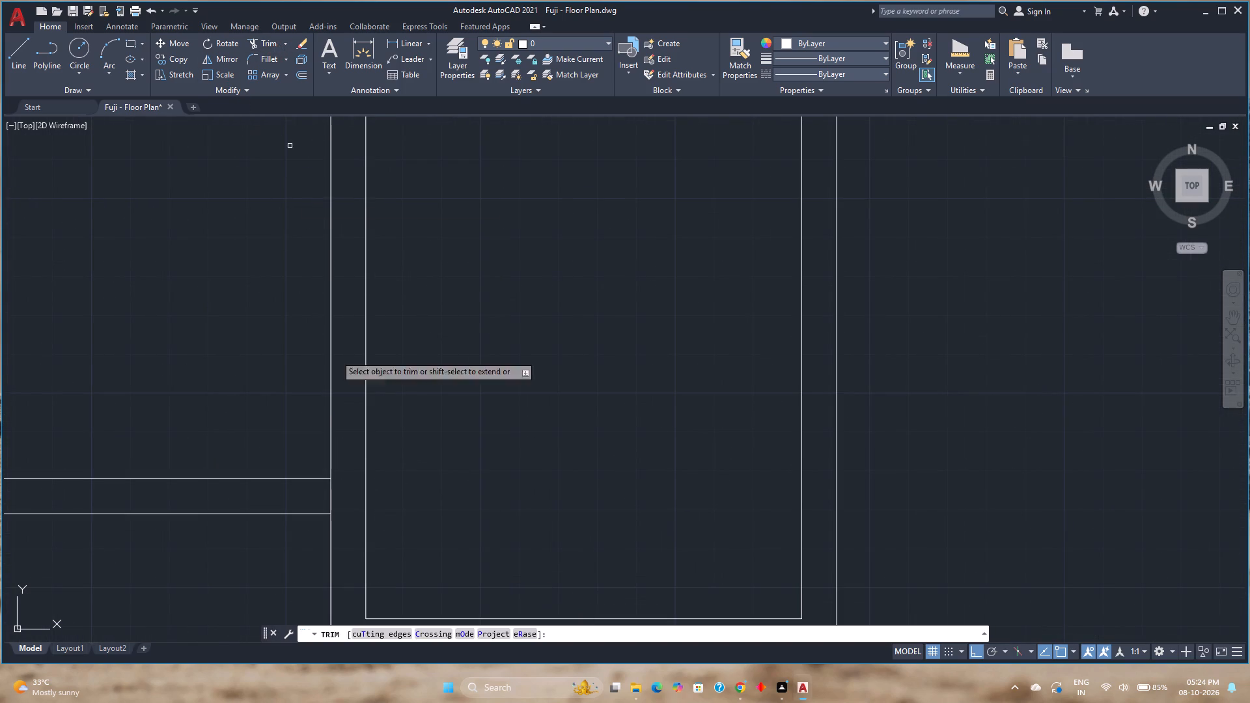
{"action": "left_click", "coordinate": [330, 502]}
{"action": "scroll", "coordinate": [386, 451], "scroll_direction": "down", "scroll_amount": 2}
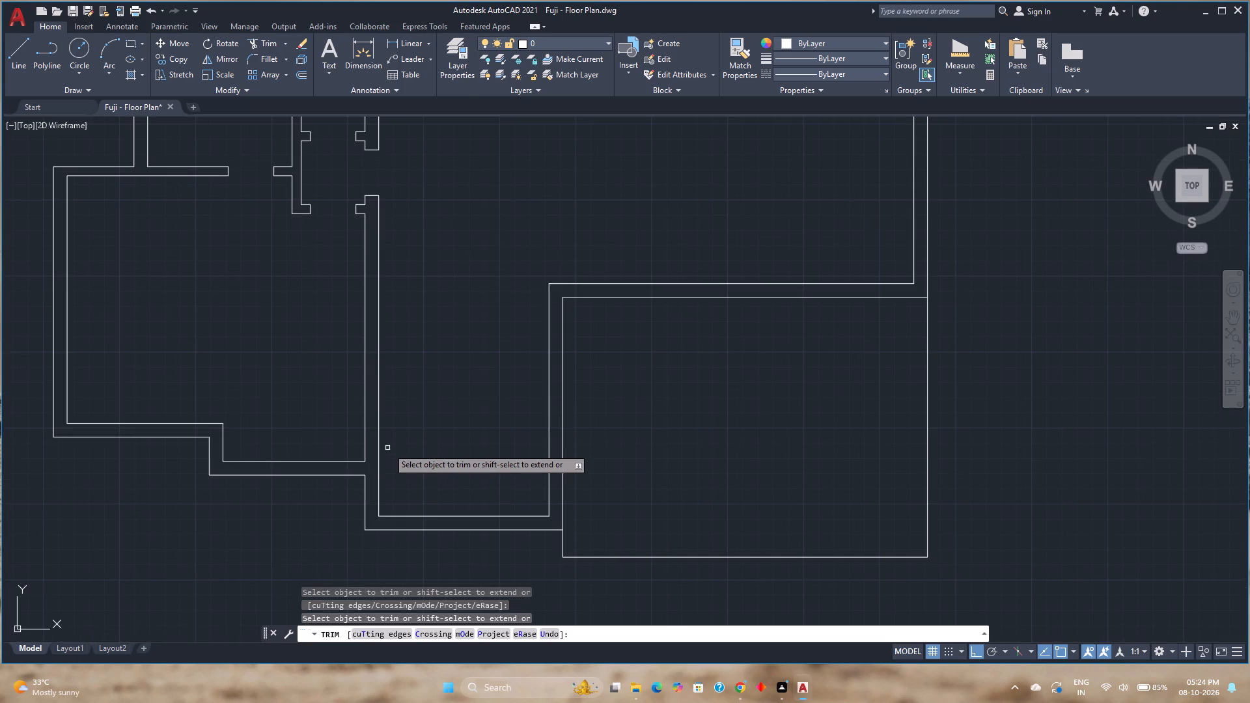
{"action": "key", "text": "space"}
Draw two short lines across the southwest room's south wall, one at the inner west corner and one at the outer step corner.
{"action": "scroll", "coordinate": [462, 402], "scroll_direction": "down", "scroll_amount": 1}
{"action": "middle_click_drag", "start_coordinate": [462, 402], "coordinate": [530, 485]}
{"action": "scroll", "coordinate": [516, 446], "scroll_direction": "down", "scroll_amount": 2}
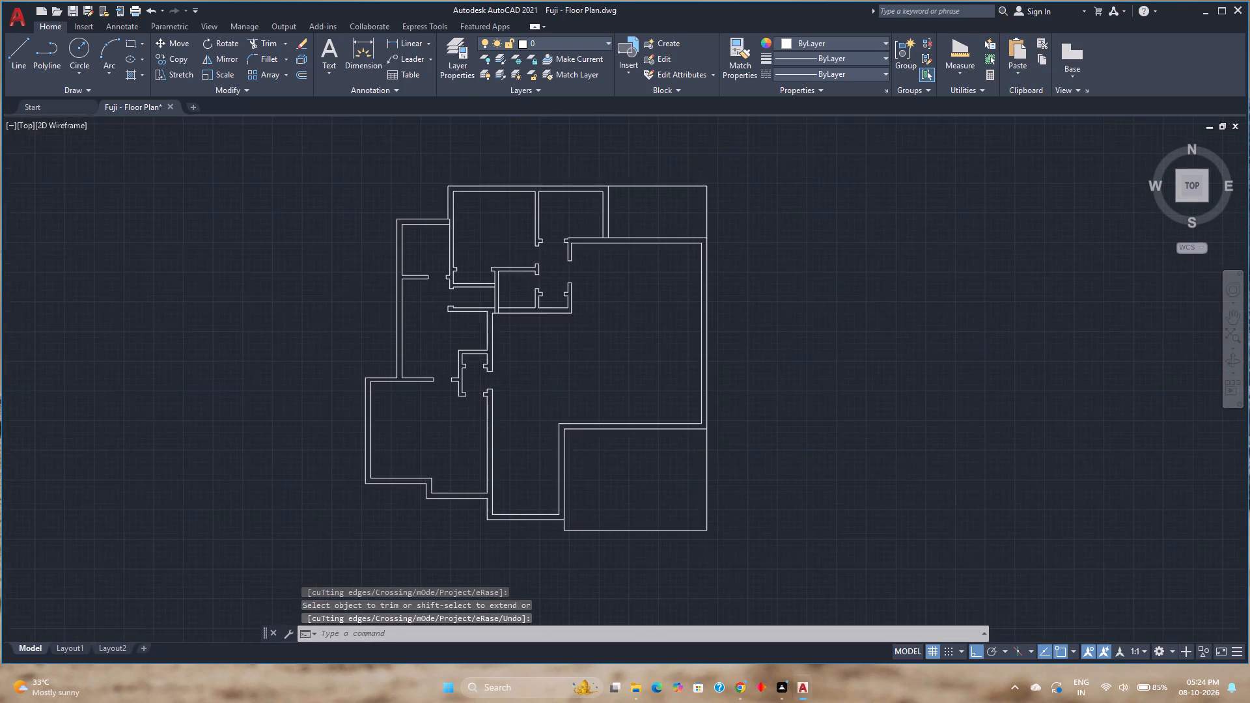
{"action": "middle_click_drag", "start_coordinate": [516, 446], "coordinate": [486, 463]}
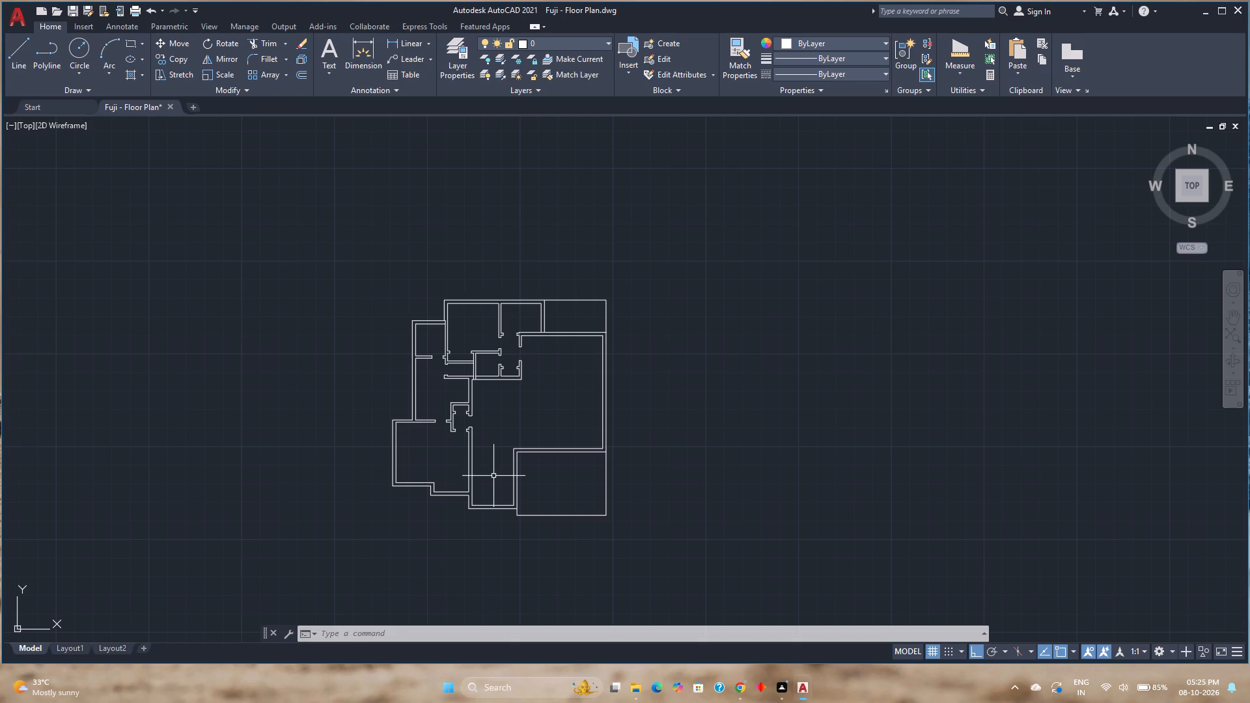
{"action": "scroll", "coordinate": [397, 557], "scroll_direction": "up", "scroll_amount": 2}
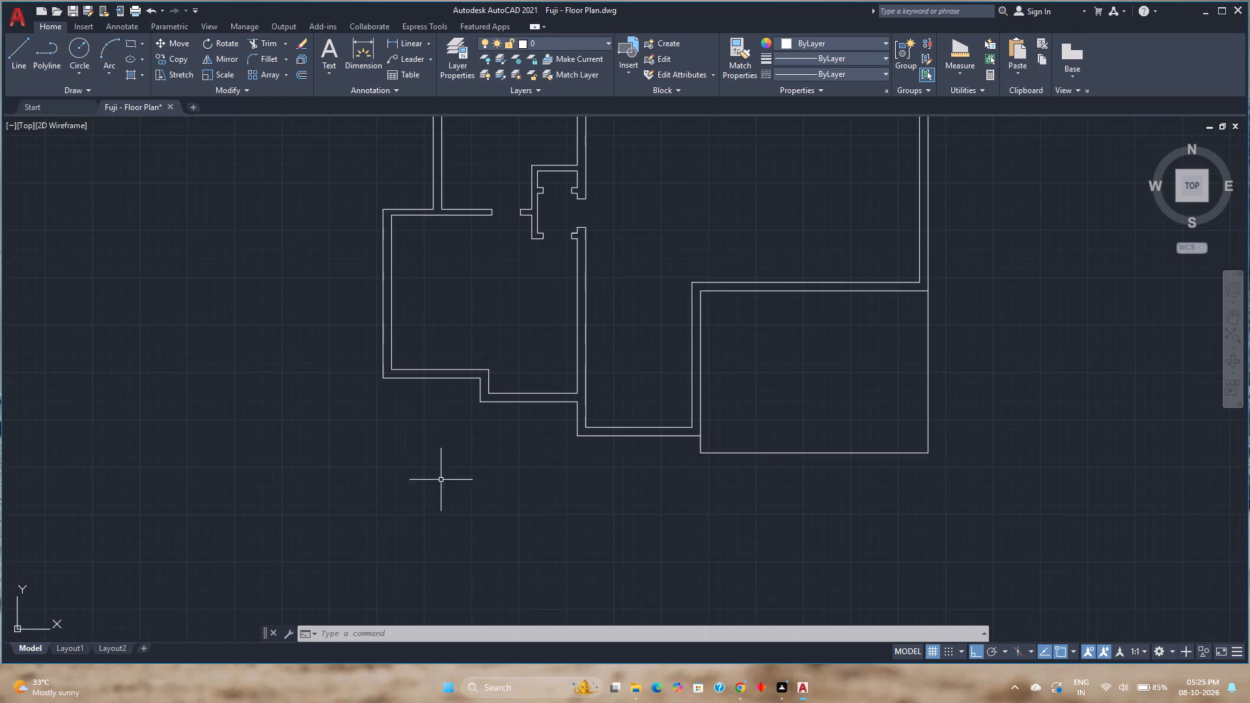
{"action": "scroll", "coordinate": [456, 385], "scroll_direction": "up", "scroll_amount": 2}
{"action": "middle_click_drag", "start_coordinate": [456, 381], "coordinate": [464, 452]}
{"action": "scroll", "coordinate": [464, 452], "scroll_direction": "up", "scroll_amount": 1}
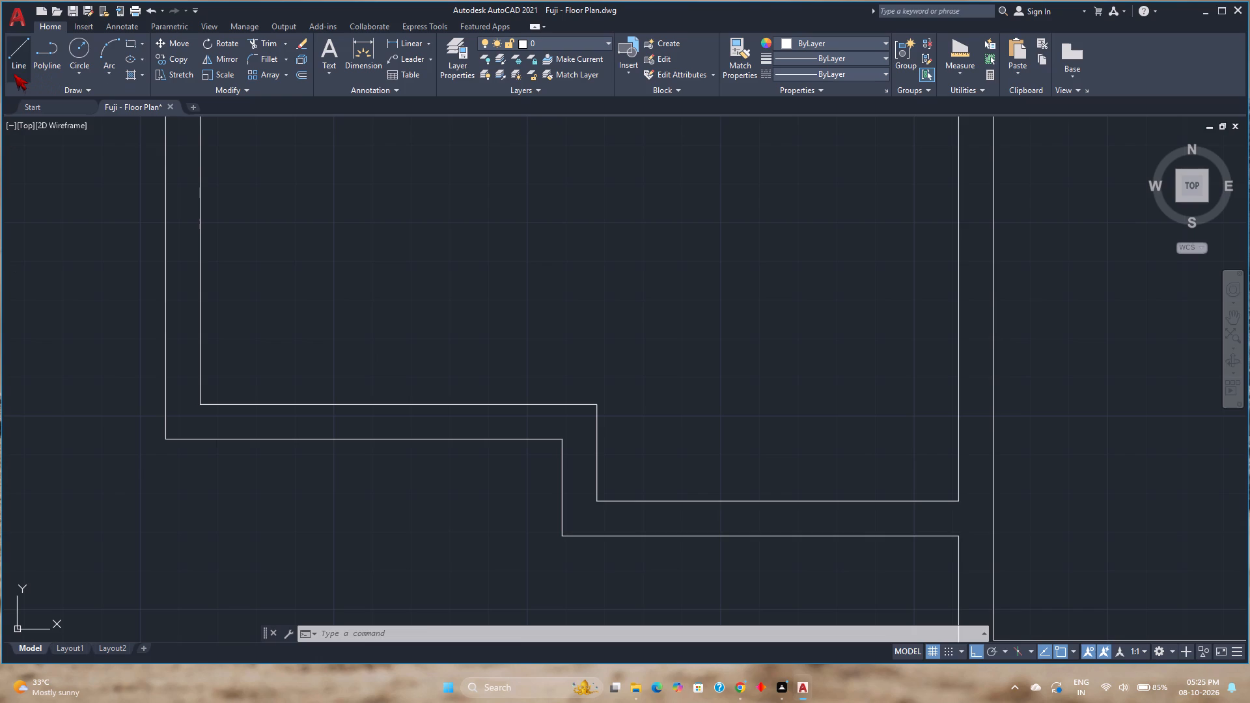
{"action": "left_click", "coordinate": [13, 71]}
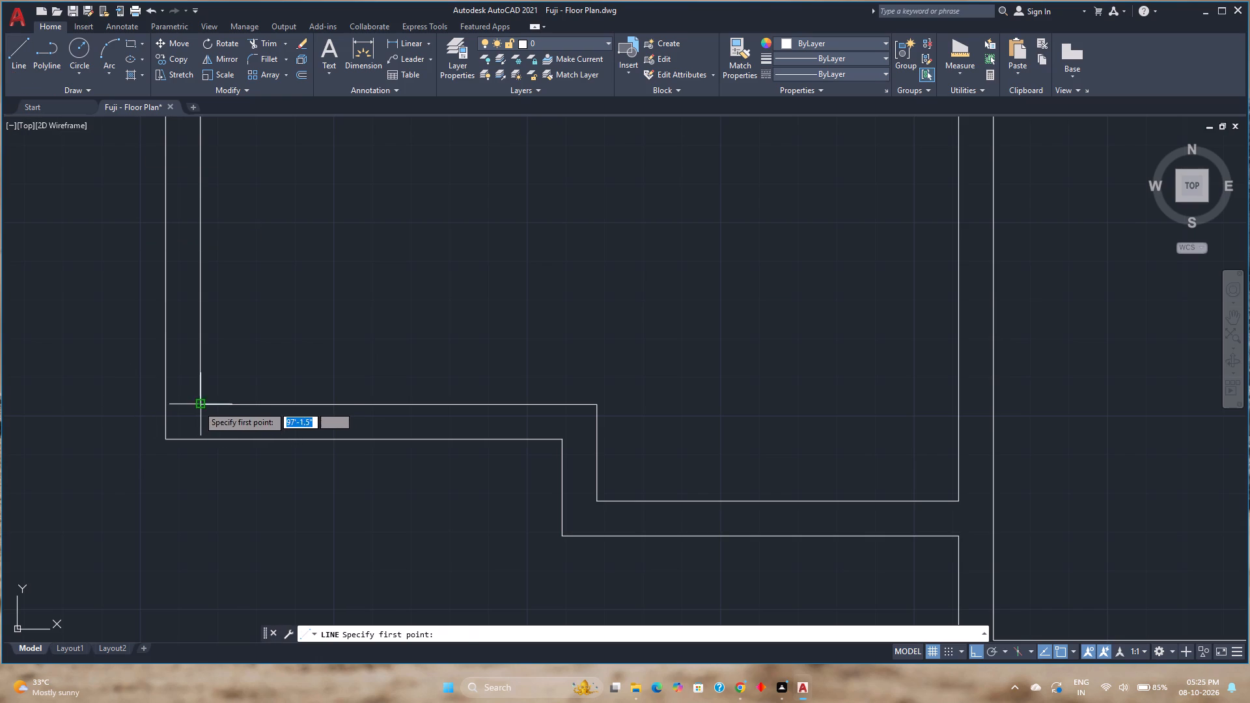
{"action": "left_click", "coordinate": [198, 406]}
{"action": "left_click", "coordinate": [199, 437]}
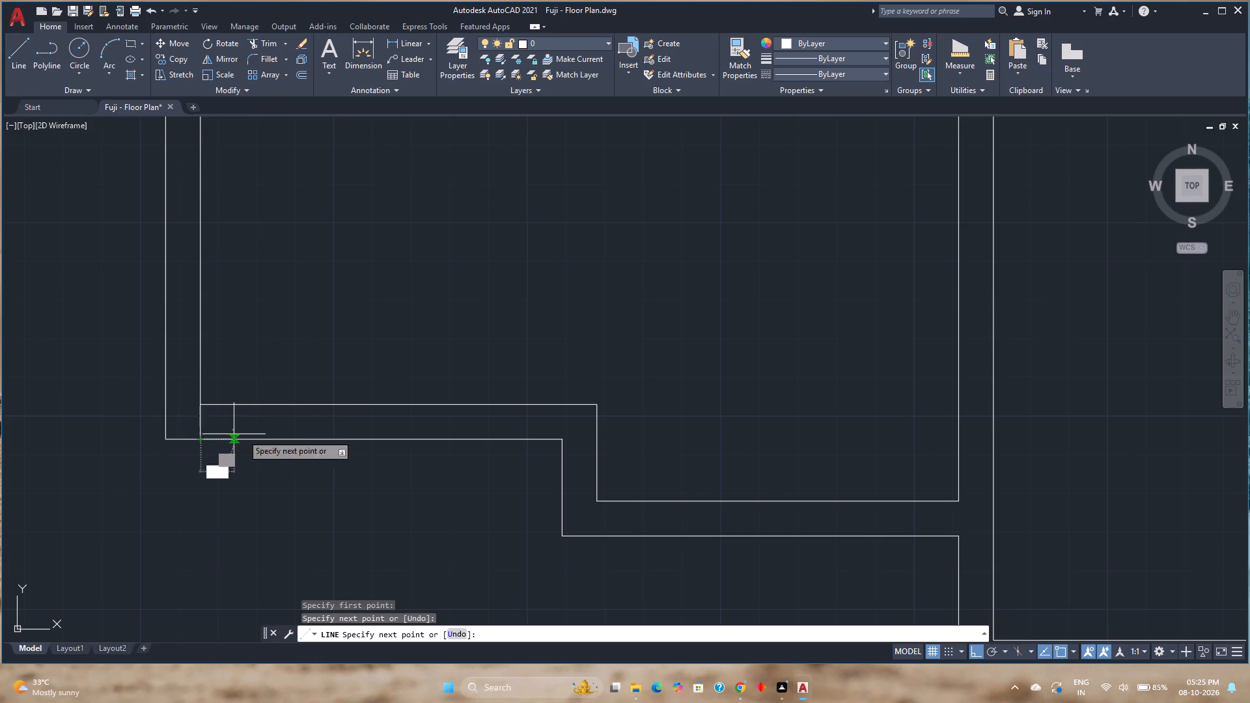
{"action": "key", "text": "Escape"}
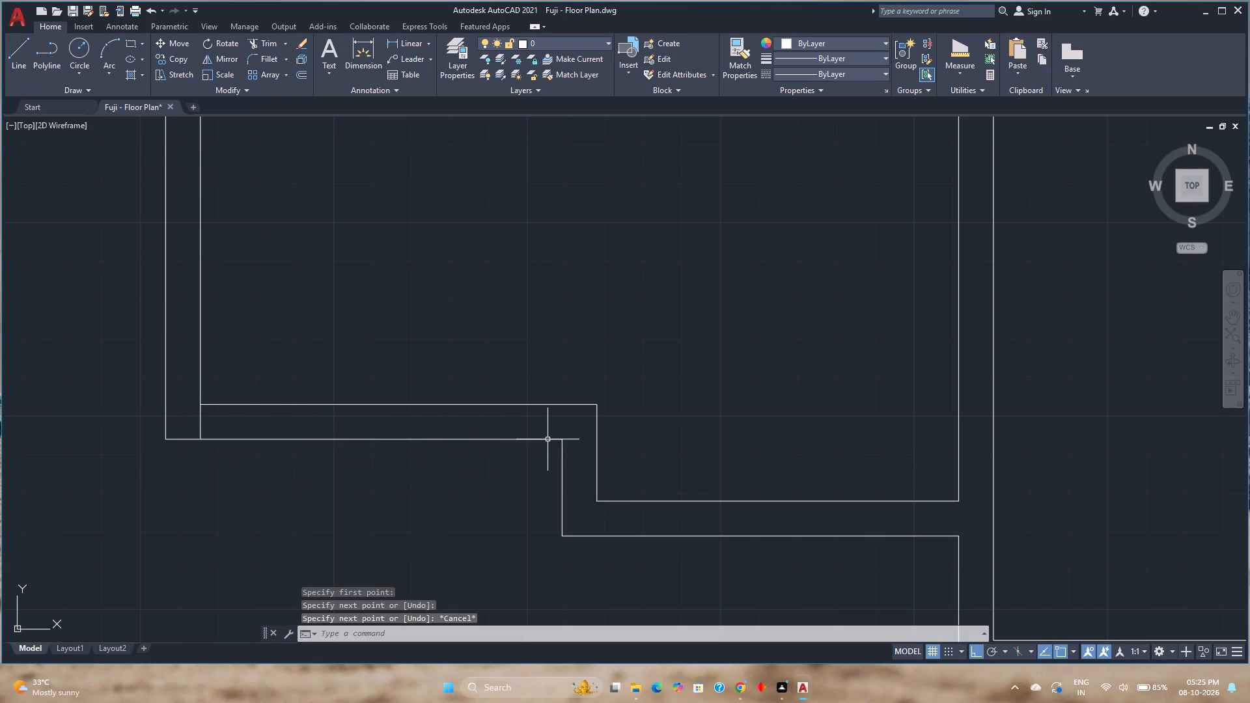
{"action": "key", "text": "space"}
{"action": "left_click", "coordinate": [559, 441]}
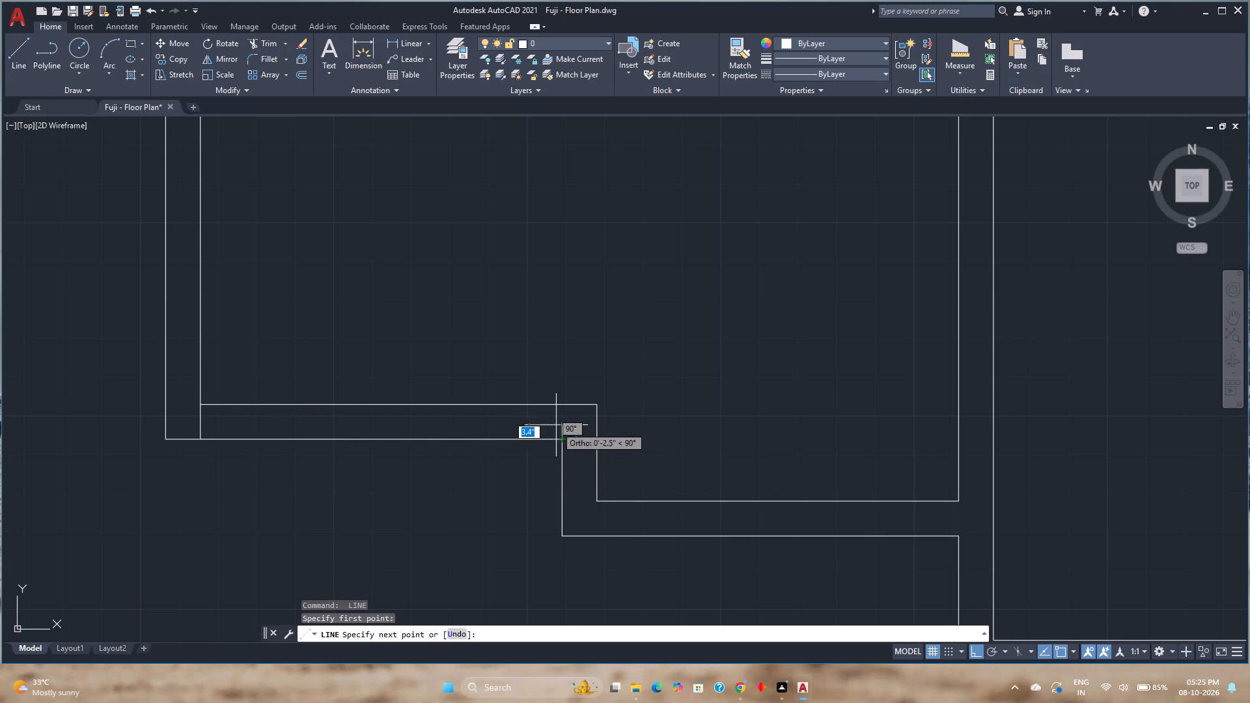
{"action": "left_click", "coordinate": [560, 406]}
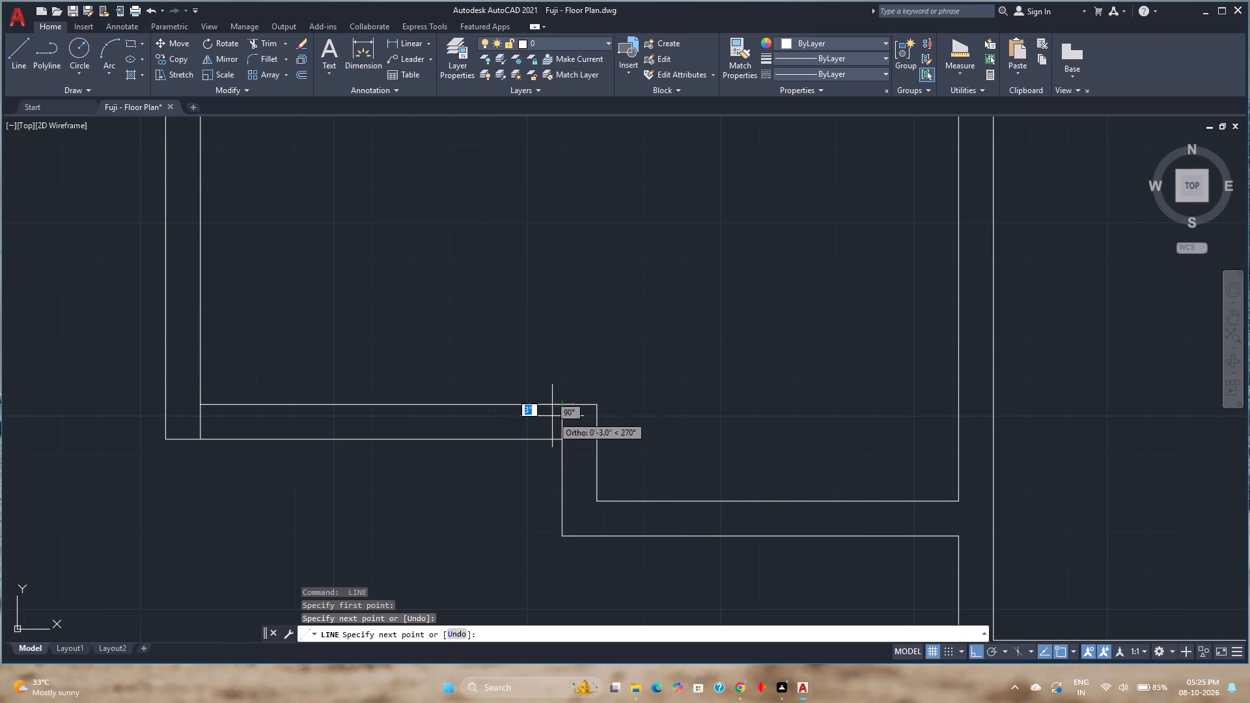
{"action": "key", "text": "Escape"}
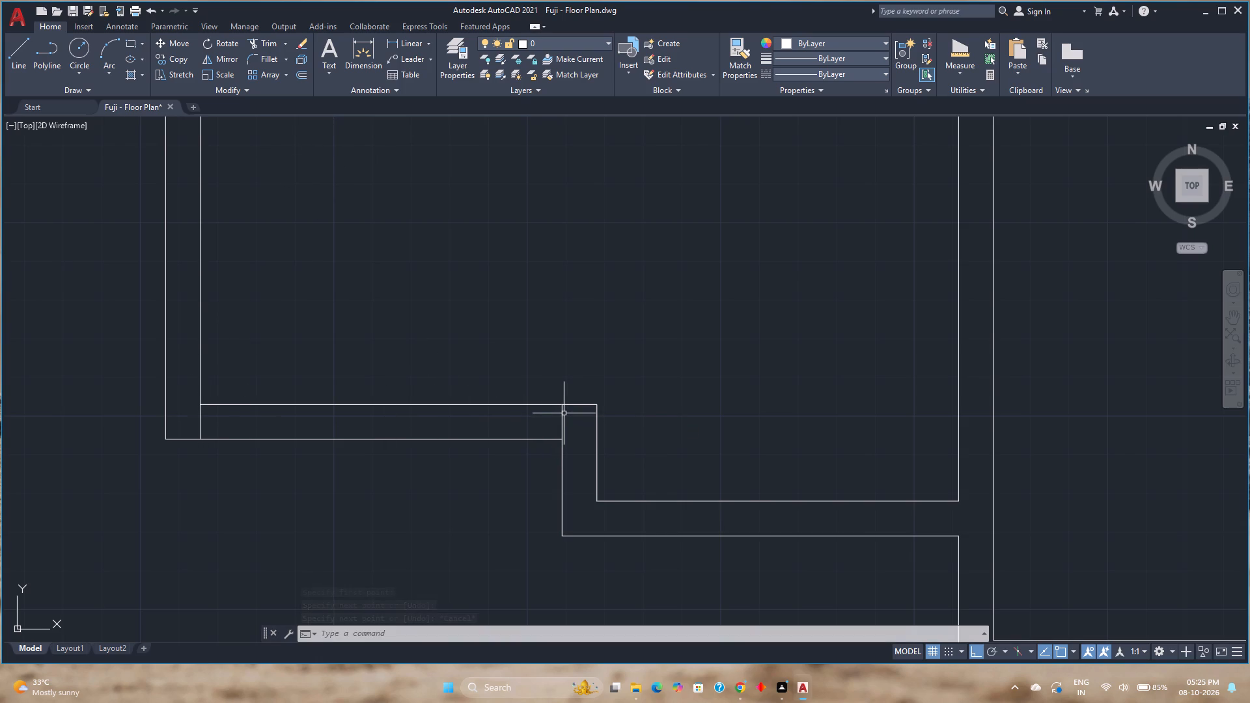
Move the west cross line in the southwest room's south wall 6" east, away from the corner.
{"action": "left_click", "coordinate": [202, 424]}
{"action": "key", "text": "m"}
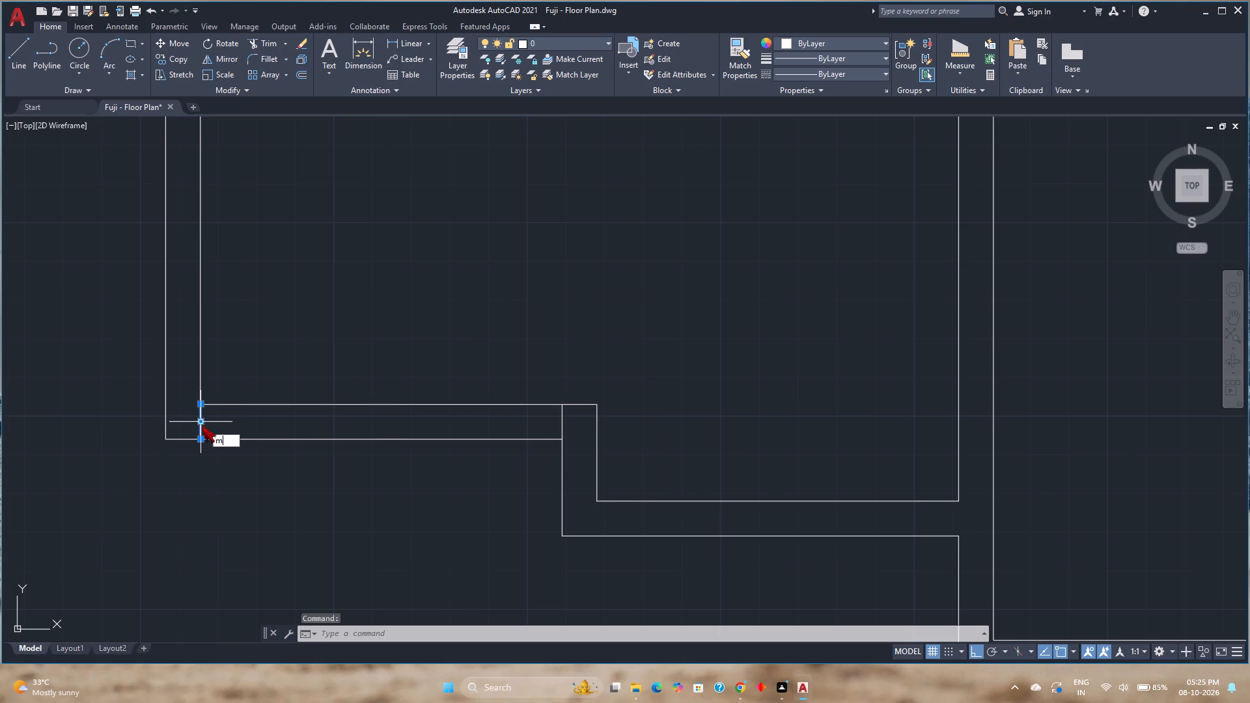
{"action": "key", "text": "Return"}
{"action": "left_click", "coordinate": [202, 441]}
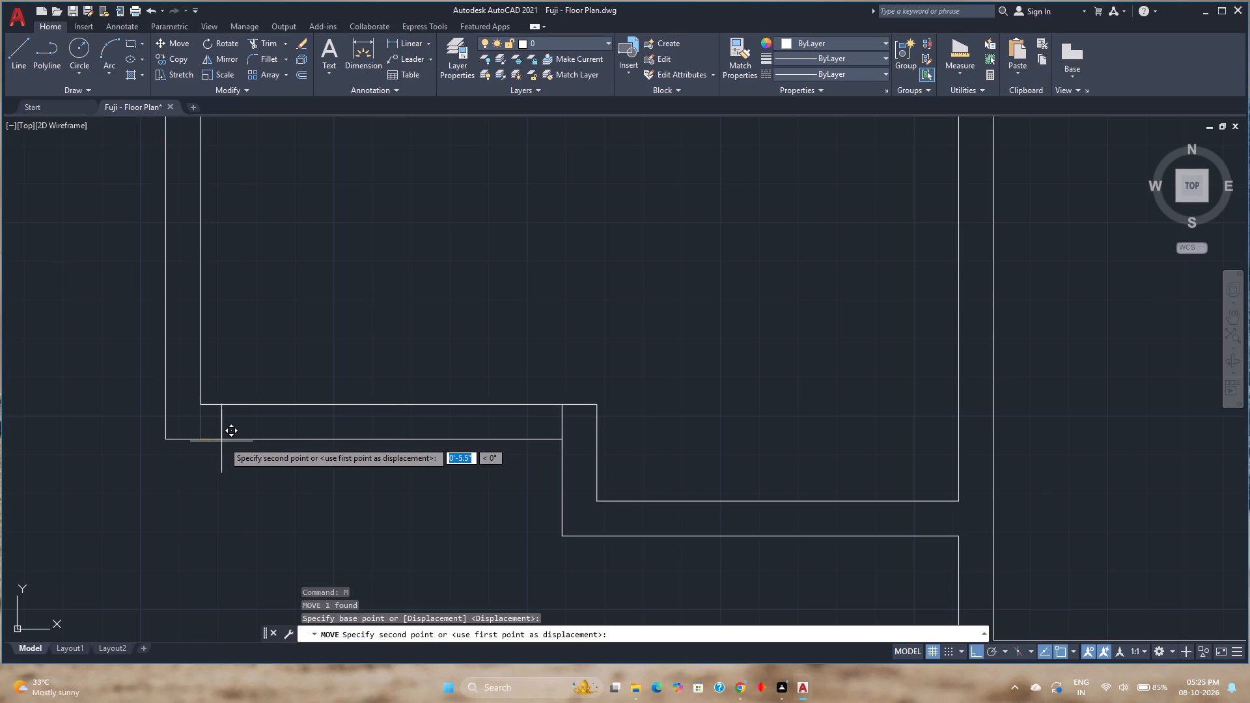
{"action": "key", "text": "6"}
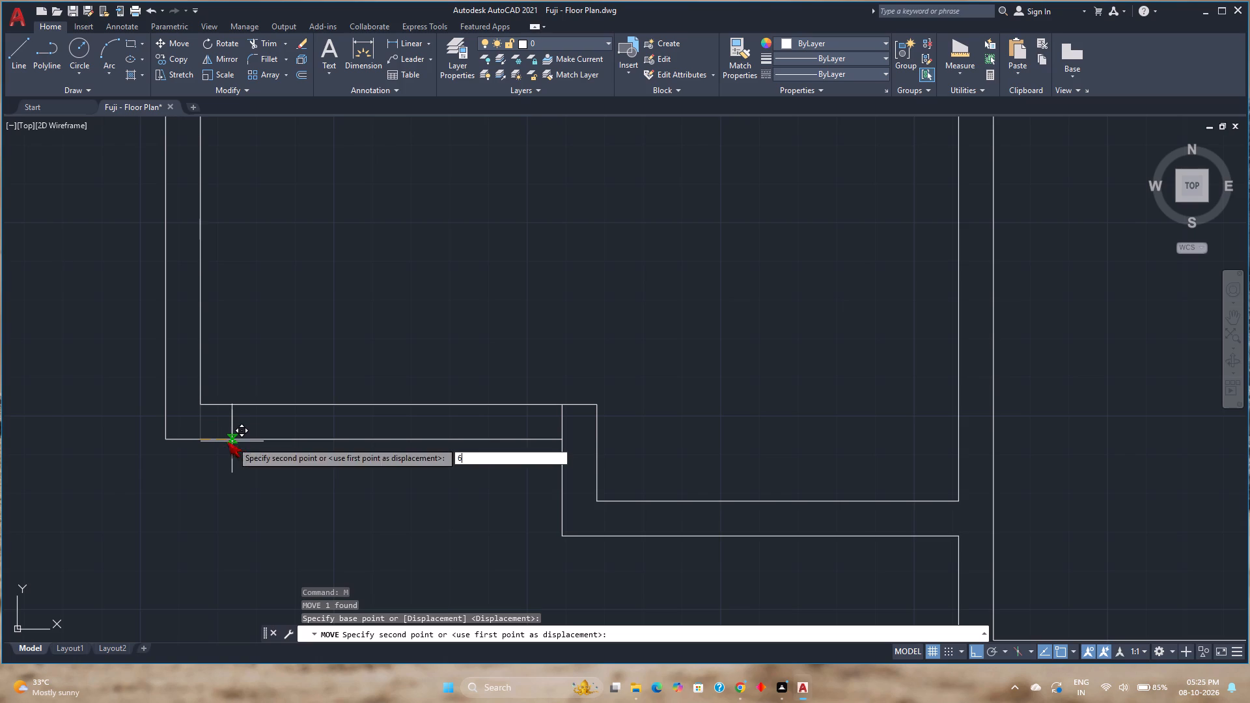
{"action": "key", "text": "Return"}
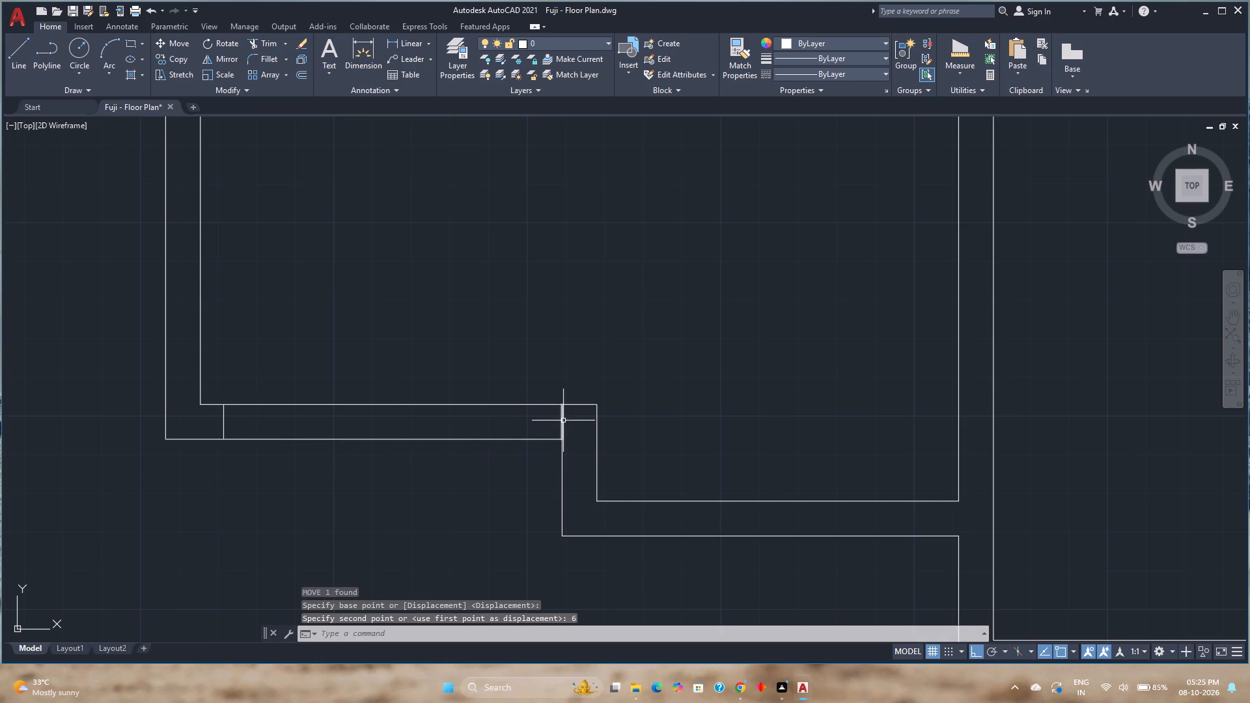
Move the east cross line in the southwest room's south wall 6" west, away from the step corner.
{"action": "left_click", "coordinate": [563, 420]}
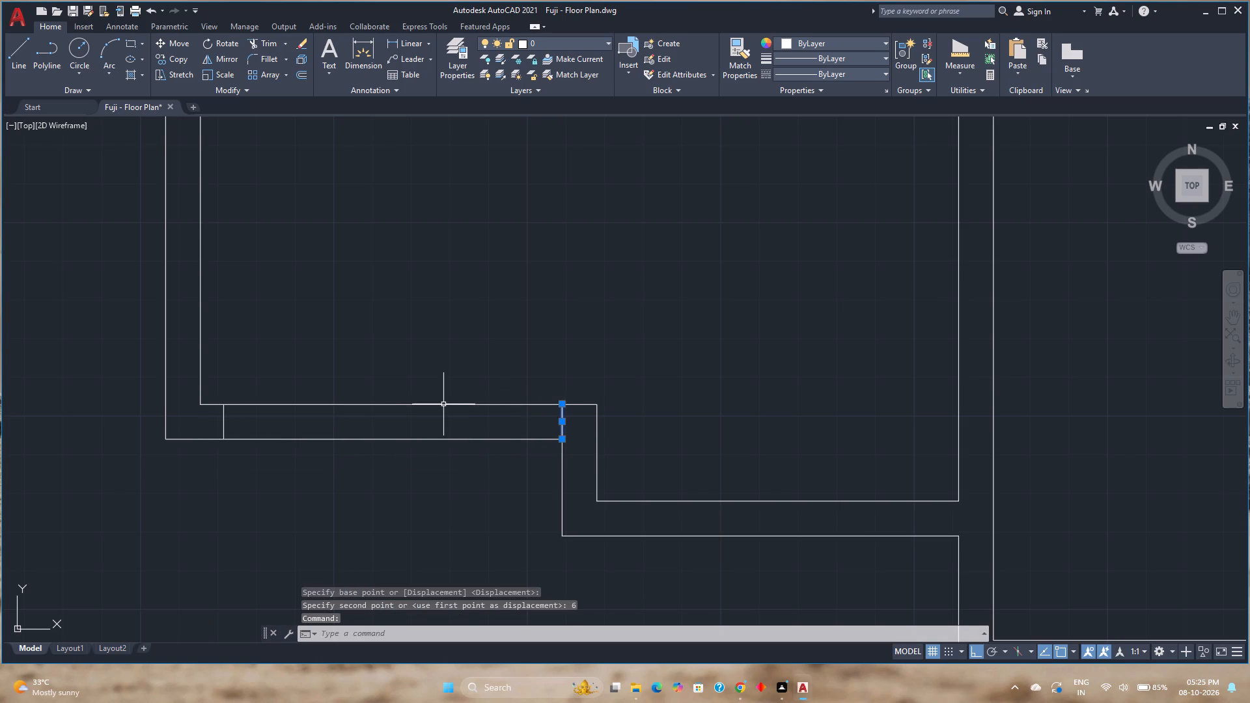
{"action": "key", "text": "comma"}
{"action": "key", "text": "BackSpace"}
{"action": "key", "text": "m"}
{"action": "key", "text": "Return"}
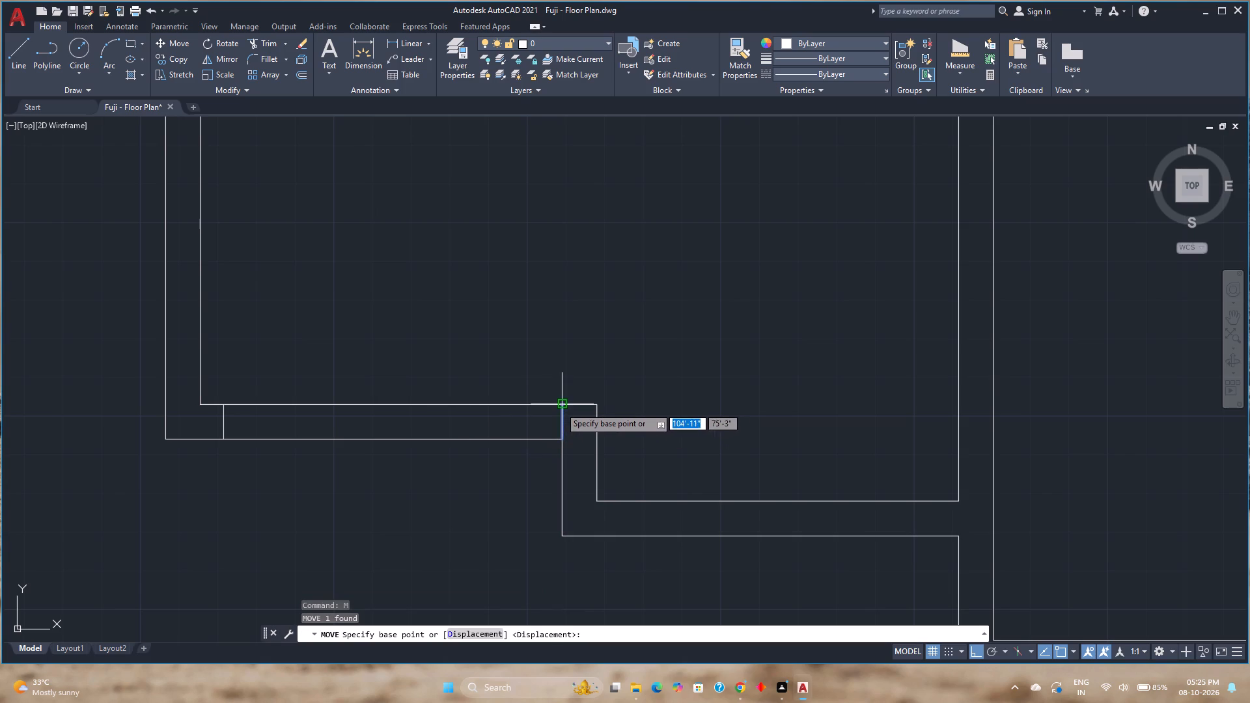
{"action": "left_click", "coordinate": [562, 406]}
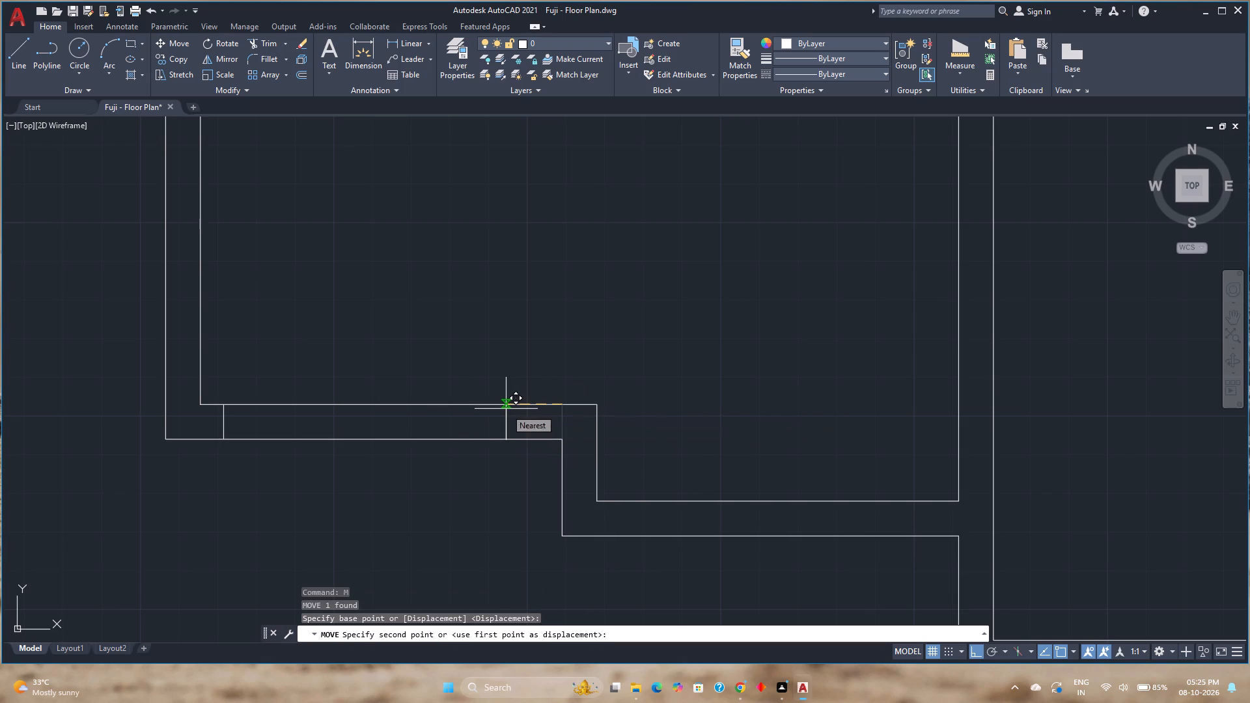
{"action": "key", "text": "6"}
{"action": "key", "text": "Return"}
{"action": "scroll", "coordinate": [460, 468], "scroll_direction": "down", "scroll_amount": 2}
{"action": "middle_click_drag", "start_coordinate": [460, 470], "coordinate": [399, 447]}
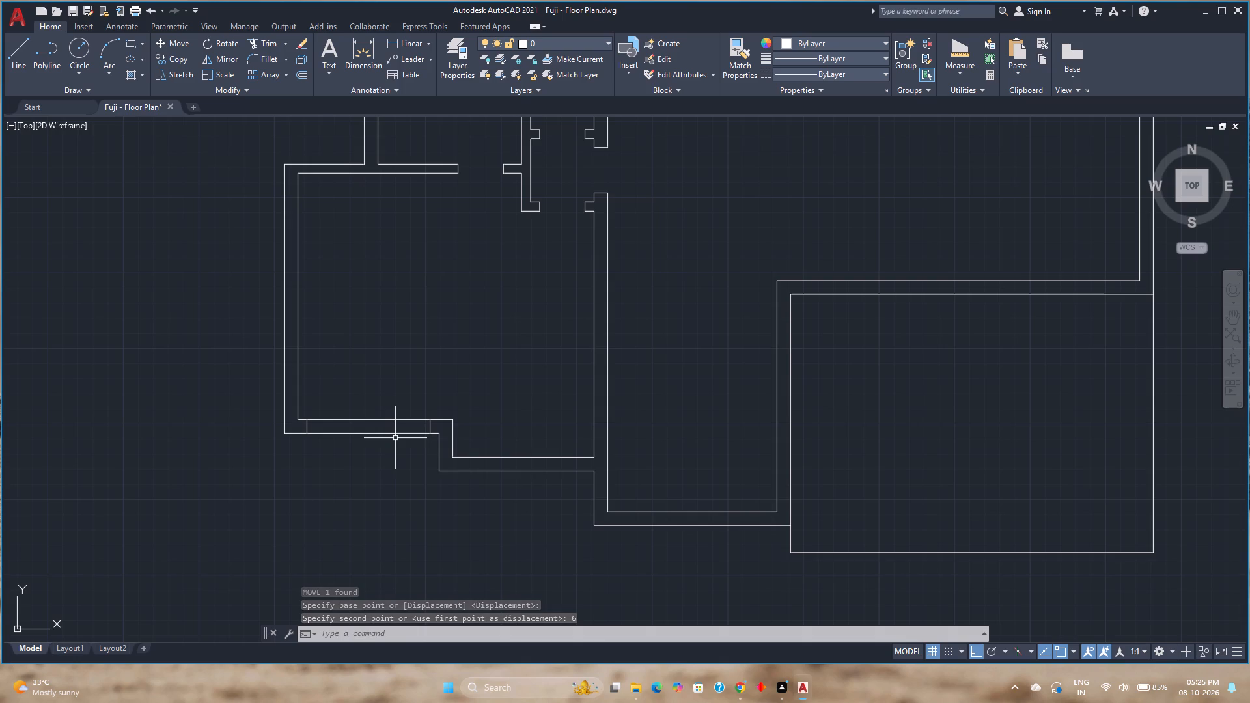
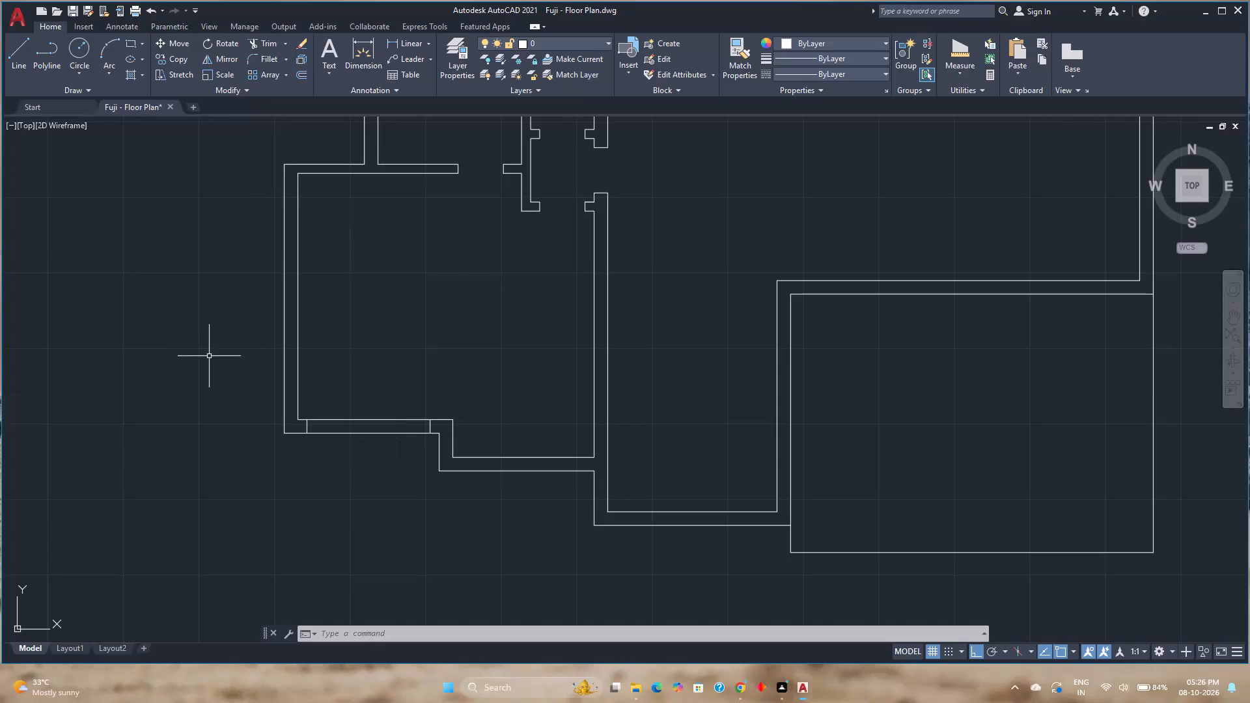
Copy both cross lines from the southwest room's south wall into the stepped wall section to the east, from inner corner to inner corner.
{"action": "scroll", "coordinate": [419, 429], "scroll_direction": "up", "scroll_amount": 2}
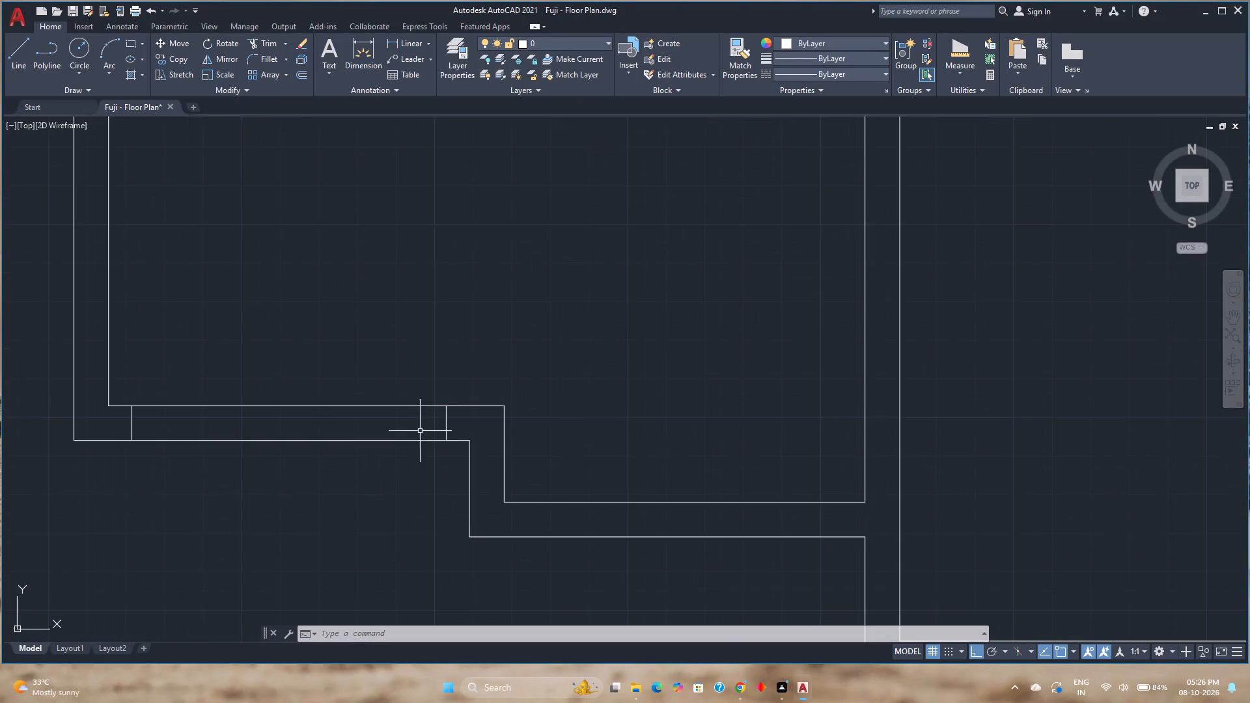
{"action": "left_click", "coordinate": [446, 427]}
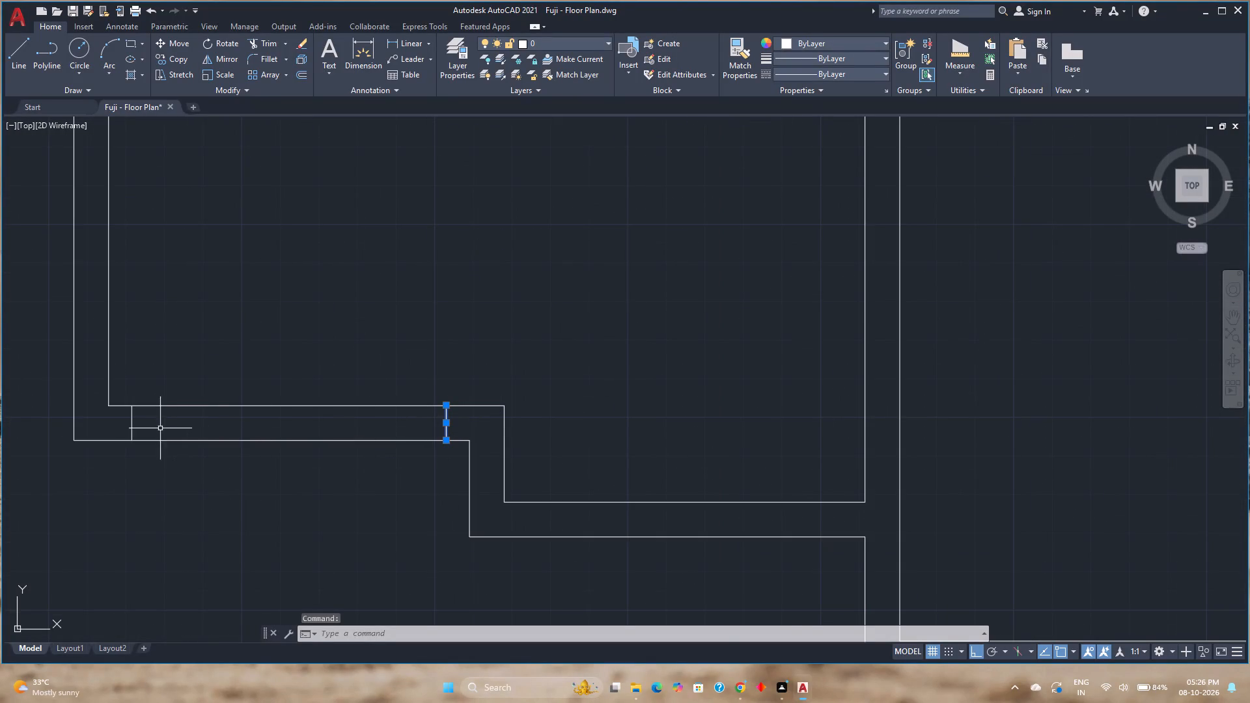
{"action": "left_click", "coordinate": [132, 419]}
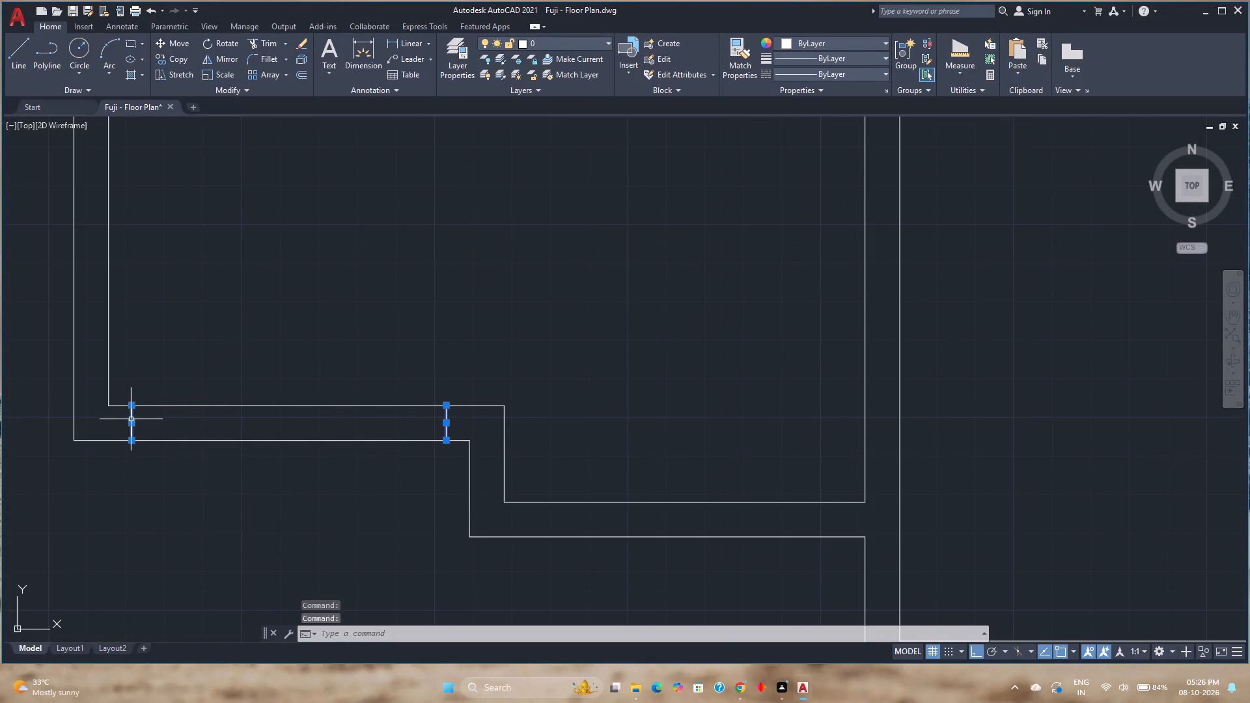
{"action": "left_click", "coordinate": [181, 58]}
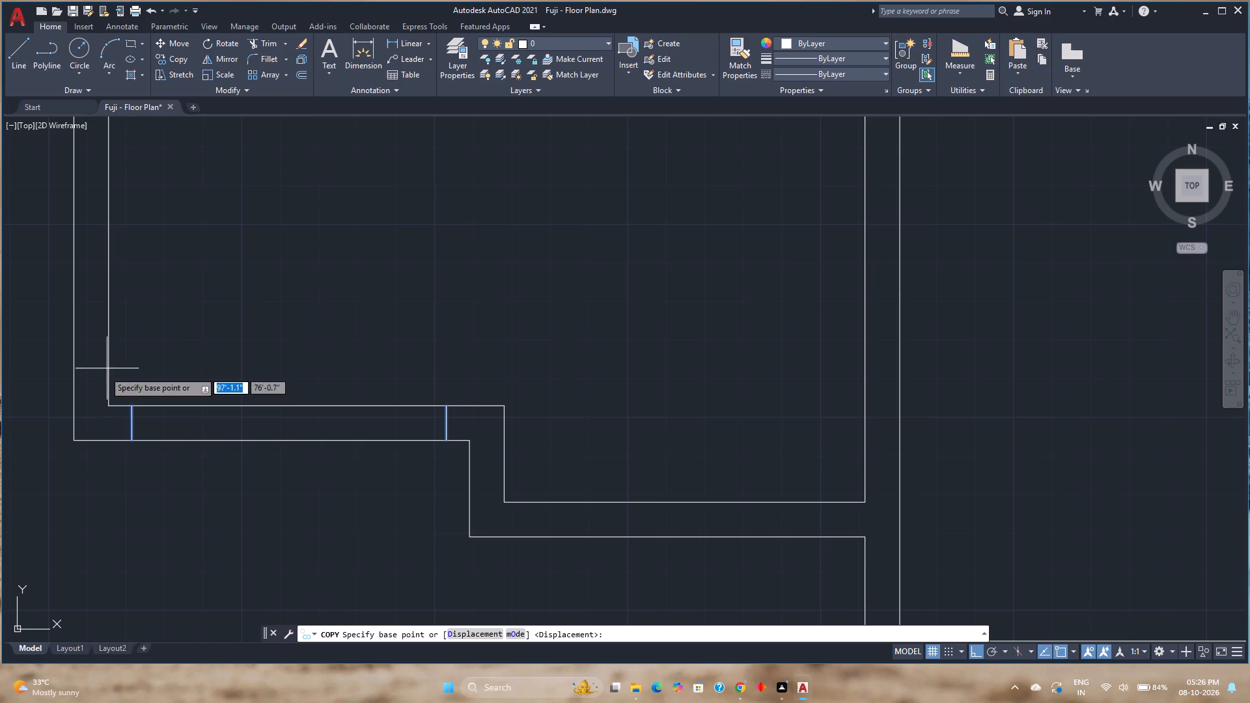
{"action": "left_click", "coordinate": [109, 406]}
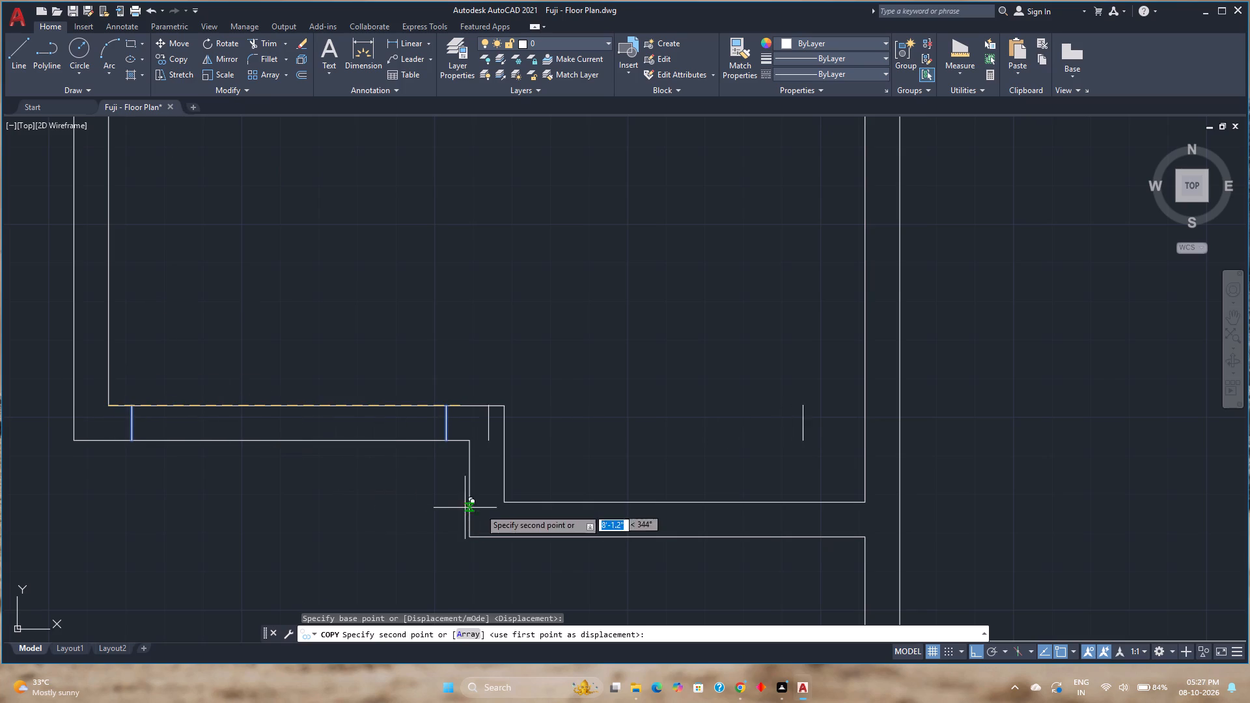
{"action": "left_click", "coordinate": [500, 506]}
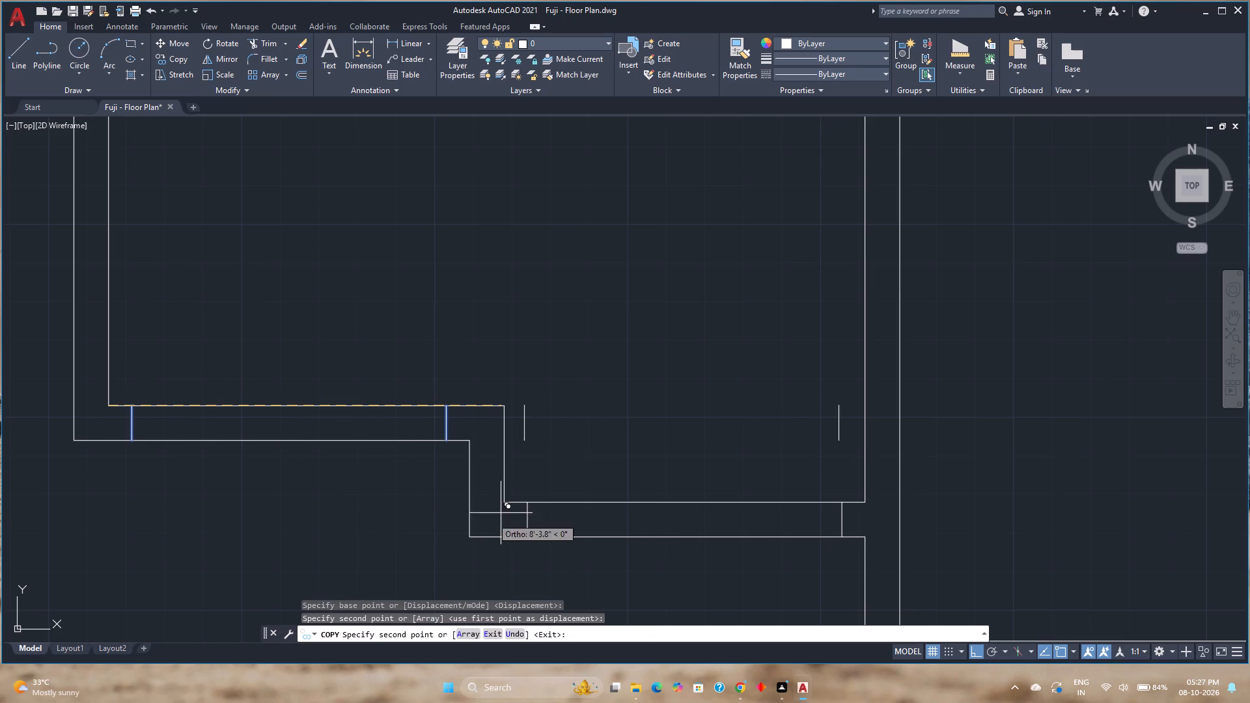
{"action": "key", "text": "Escape"}
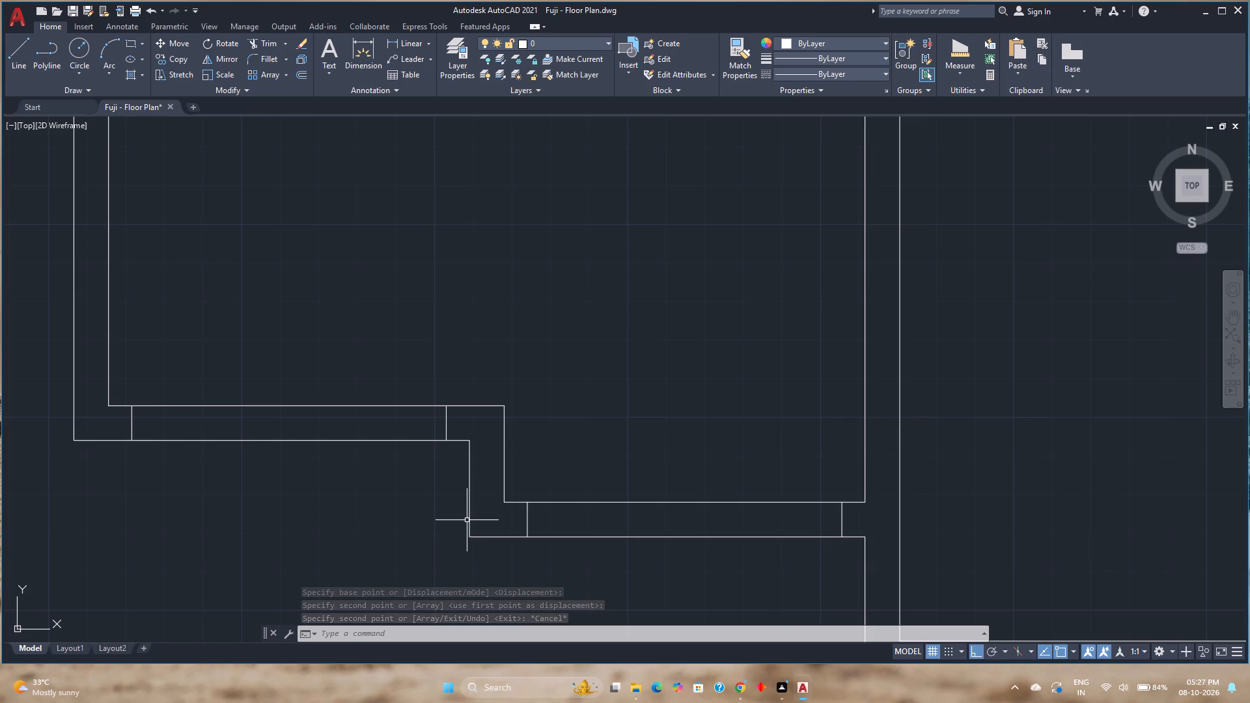
Draw two short lines across the north exterior wall at the inner northwest and northeast corners of the larger north room.
{"action": "scroll", "coordinate": [520, 454], "scroll_direction": "down", "scroll_amount": 2}
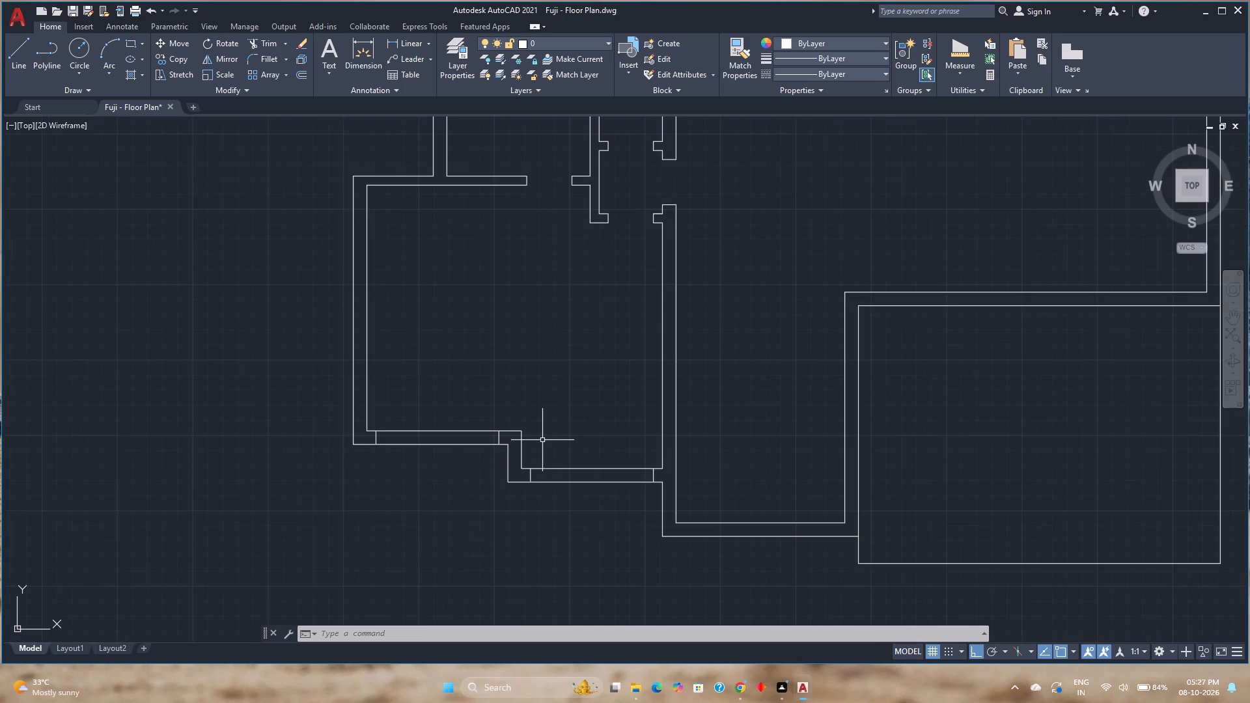
{"action": "scroll", "coordinate": [542, 440], "scroll_direction": "down", "scroll_amount": 2}
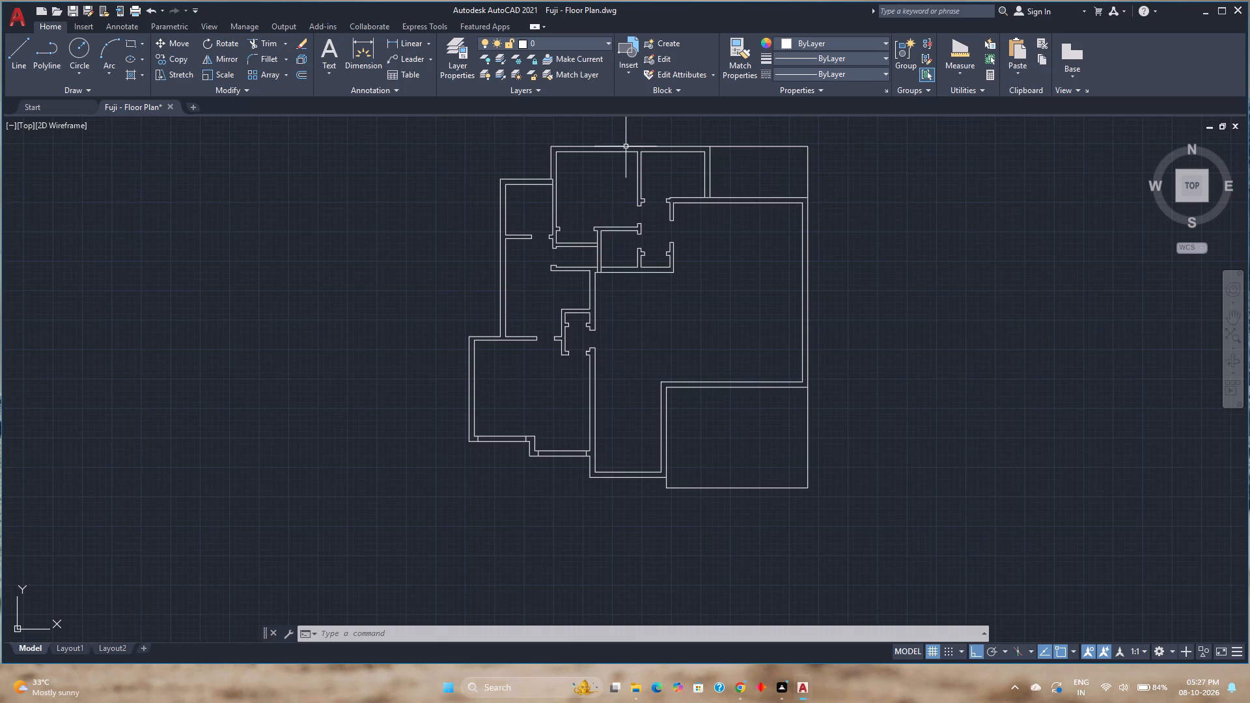
{"action": "scroll", "coordinate": [605, 149], "scroll_direction": "up", "scroll_amount": 4}
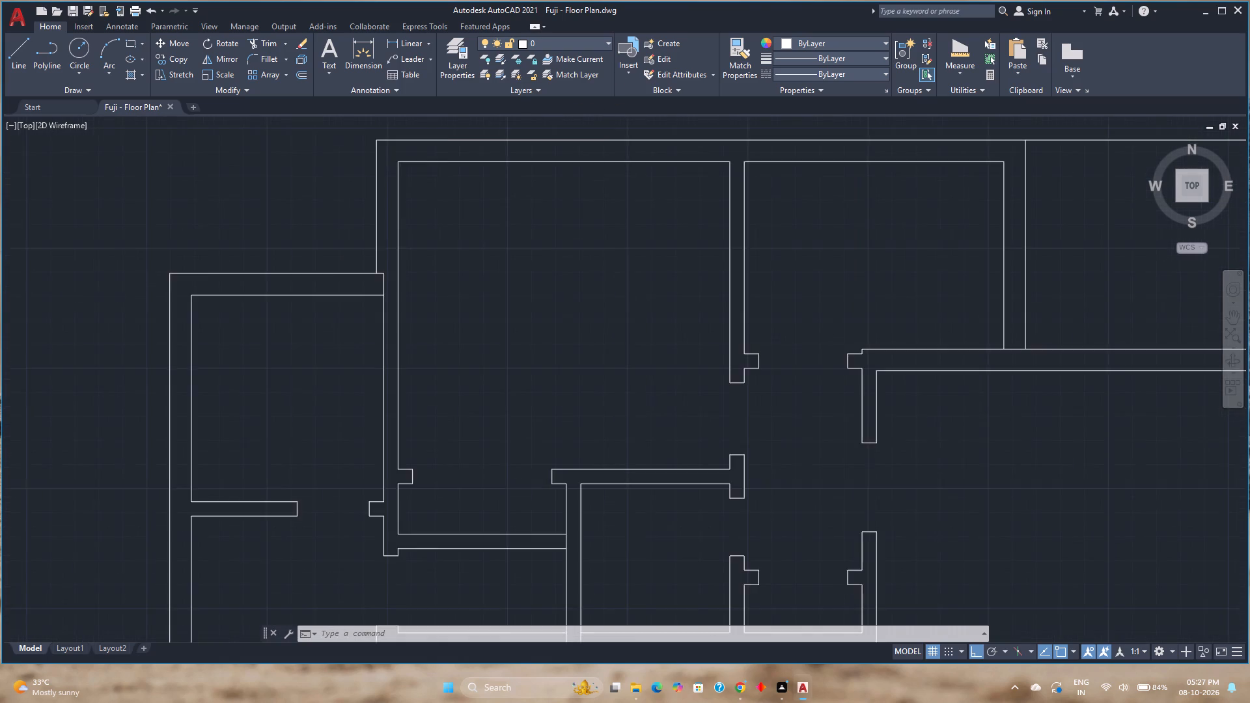
{"action": "middle_click_drag", "start_coordinate": [548, 163], "coordinate": [547, 268]}
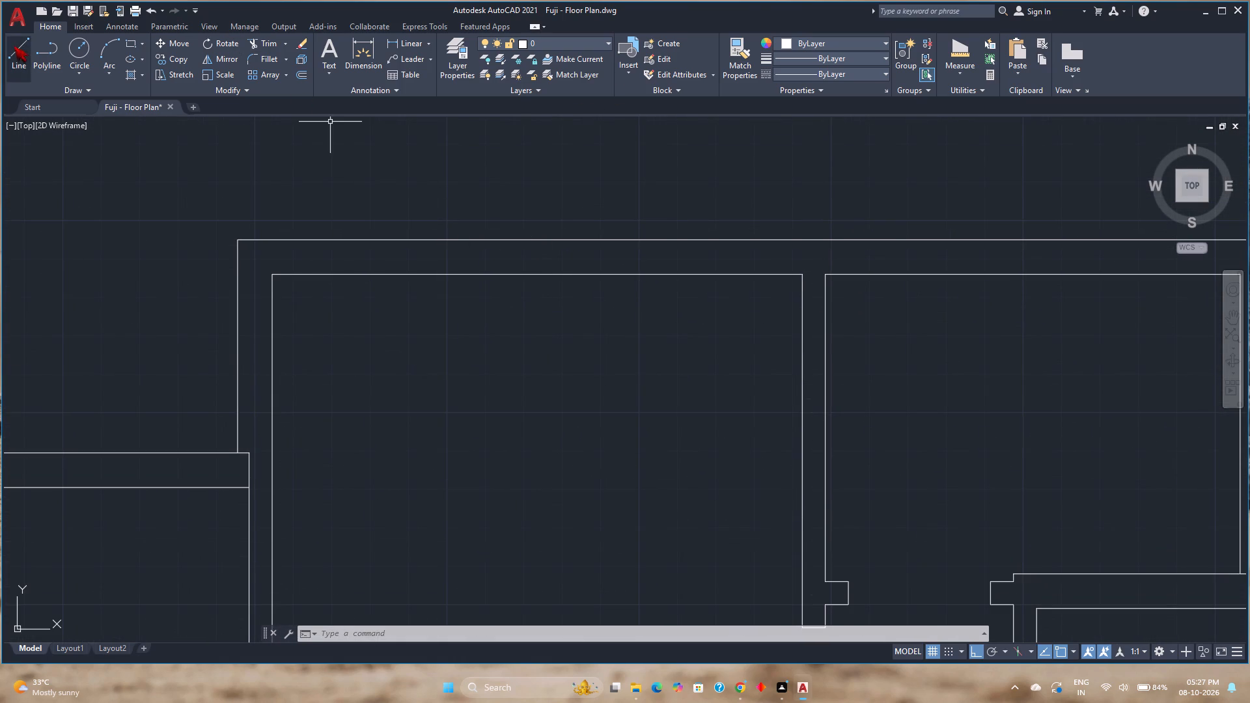
{"action": "left_click", "coordinate": [14, 46]}
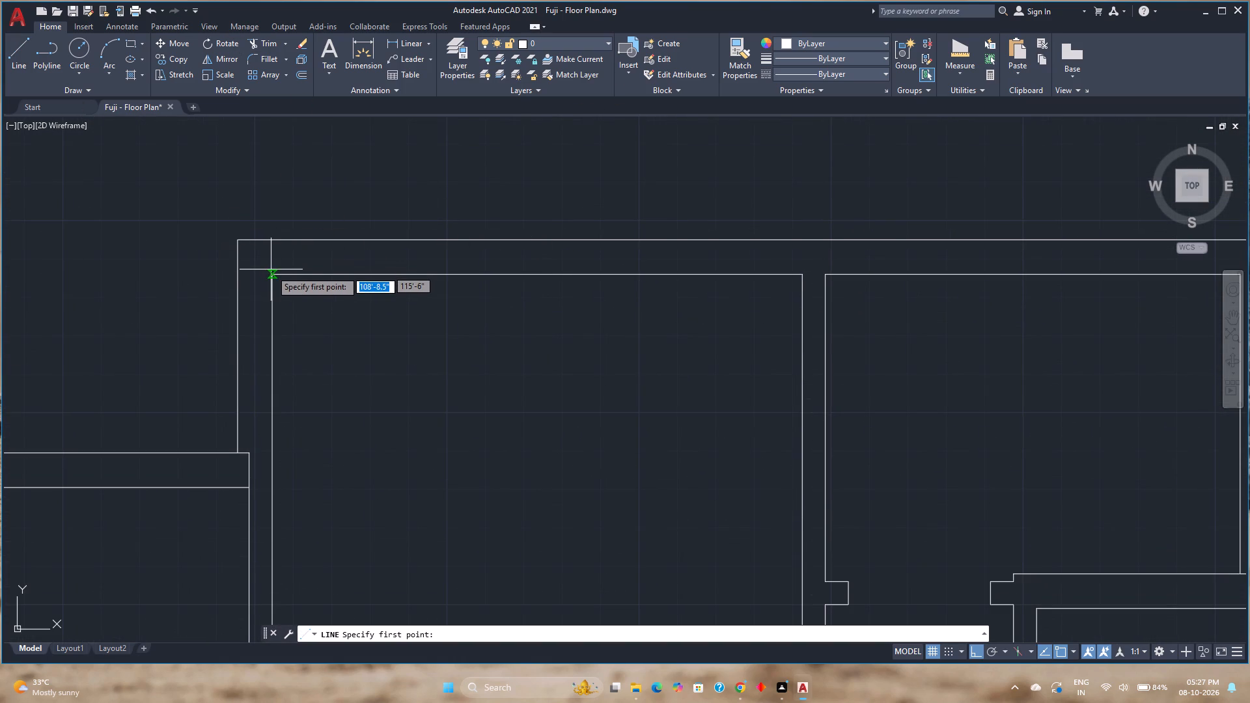
{"action": "left_click", "coordinate": [272, 275]}
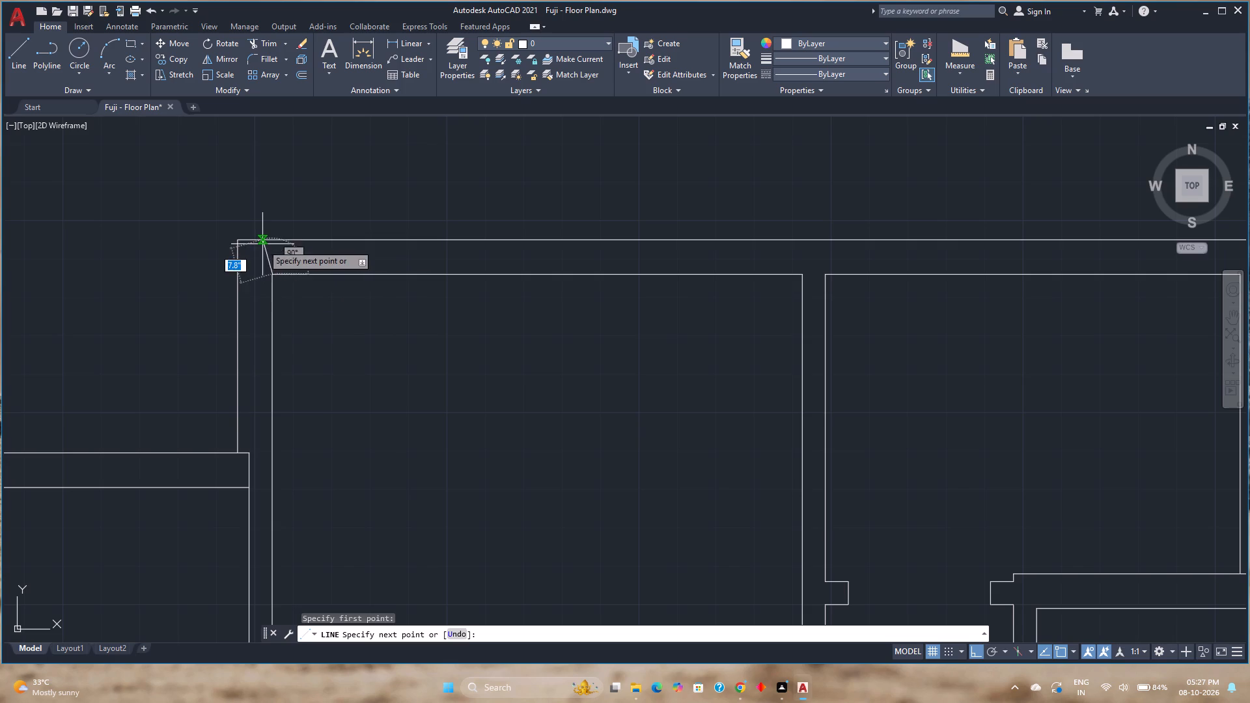
{"action": "left_click", "coordinate": [272, 242]}
{"action": "key", "text": "Escape"}
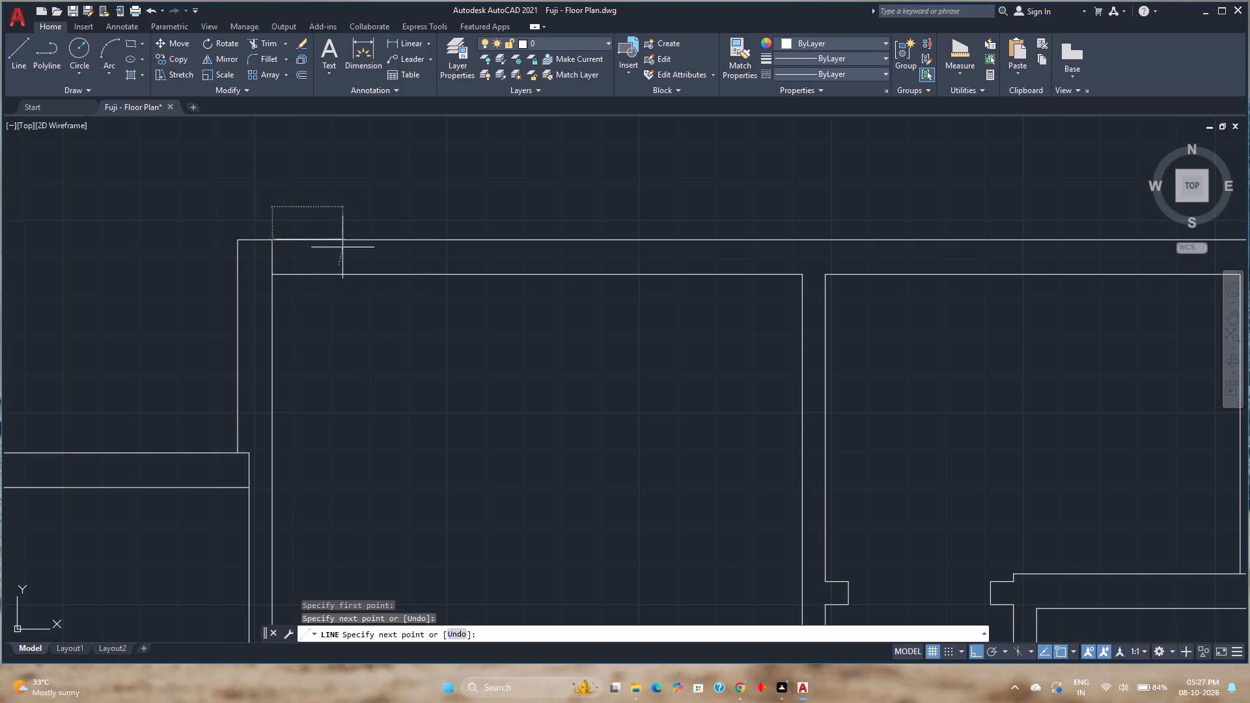
{"action": "key", "text": "space"}
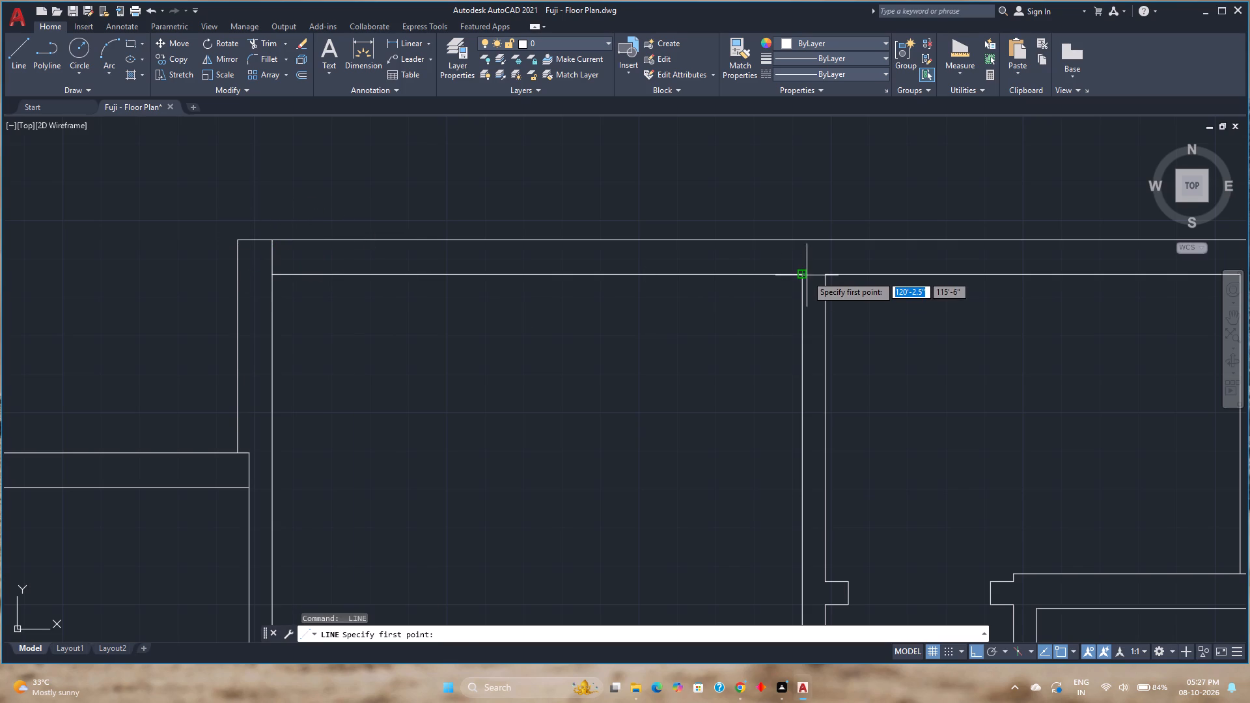
{"action": "left_click", "coordinate": [805, 275]}
{"action": "left_click", "coordinate": [802, 242]}
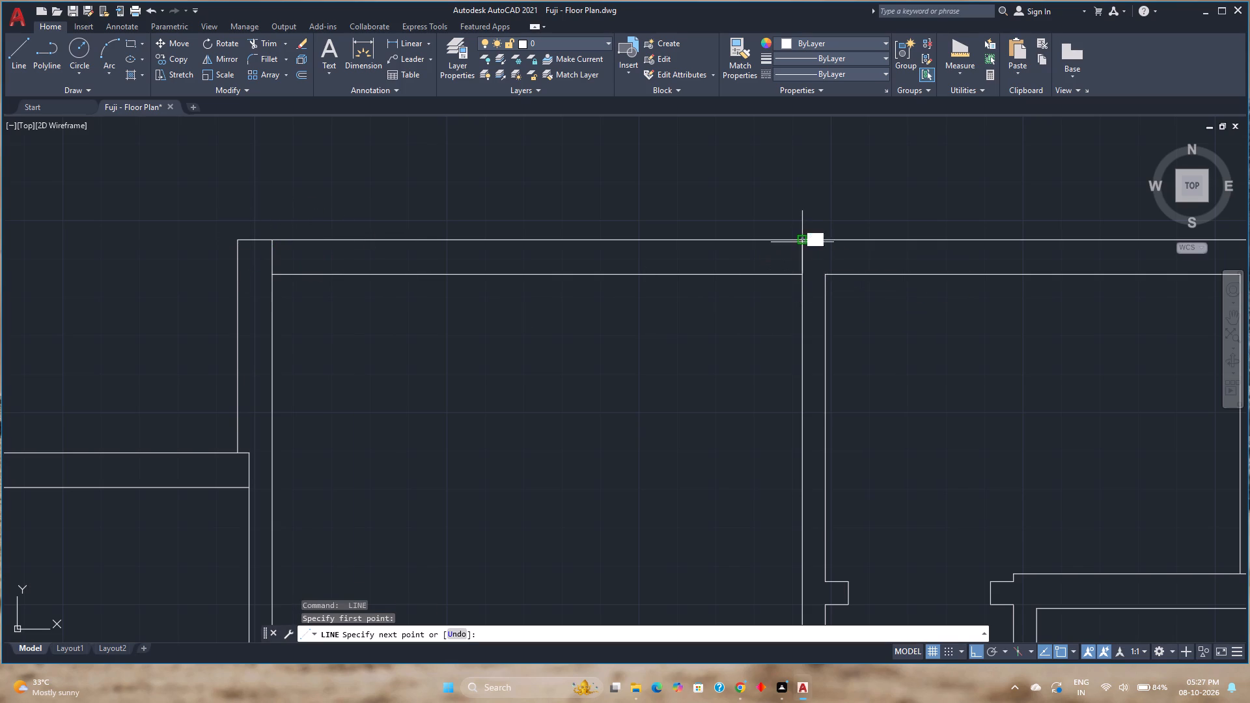
{"action": "key", "text": "Escape"}
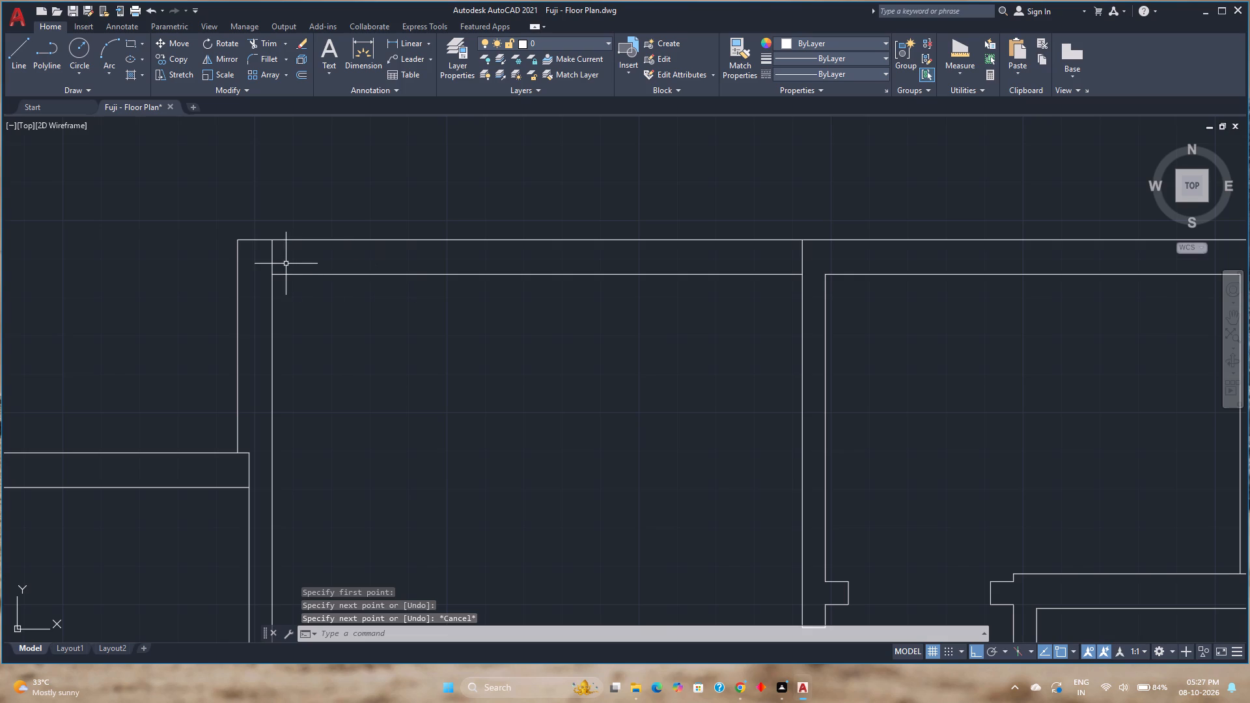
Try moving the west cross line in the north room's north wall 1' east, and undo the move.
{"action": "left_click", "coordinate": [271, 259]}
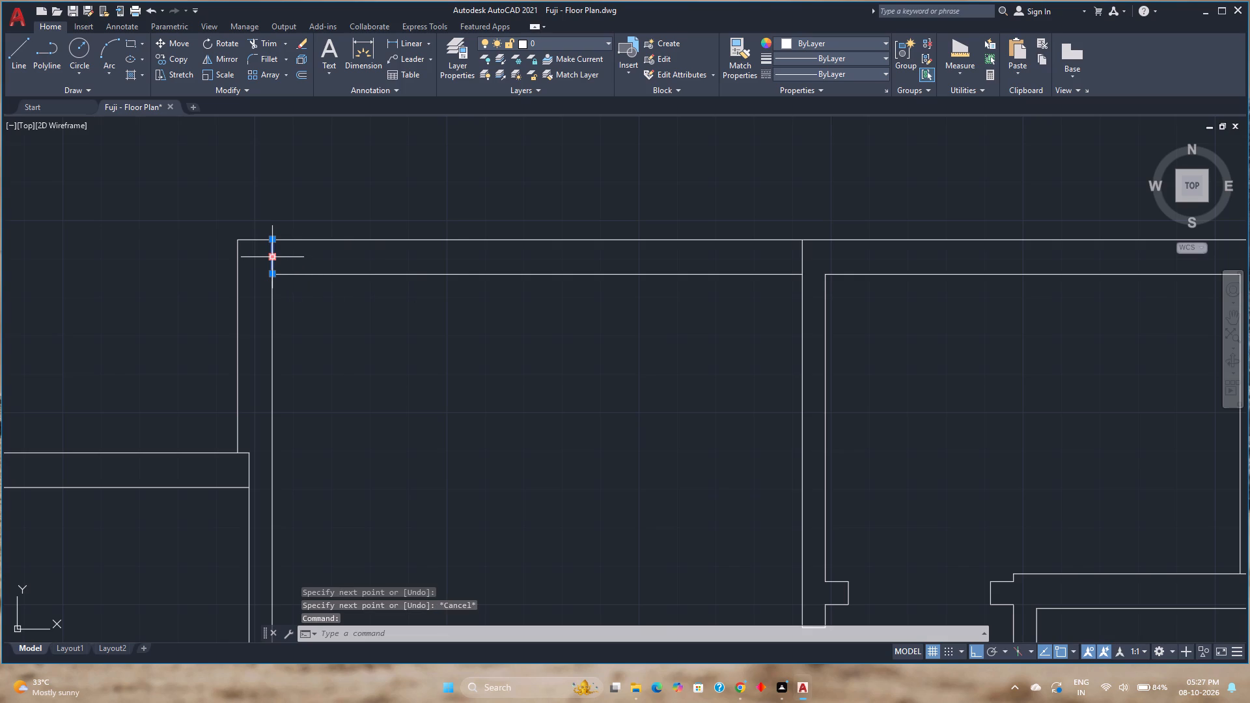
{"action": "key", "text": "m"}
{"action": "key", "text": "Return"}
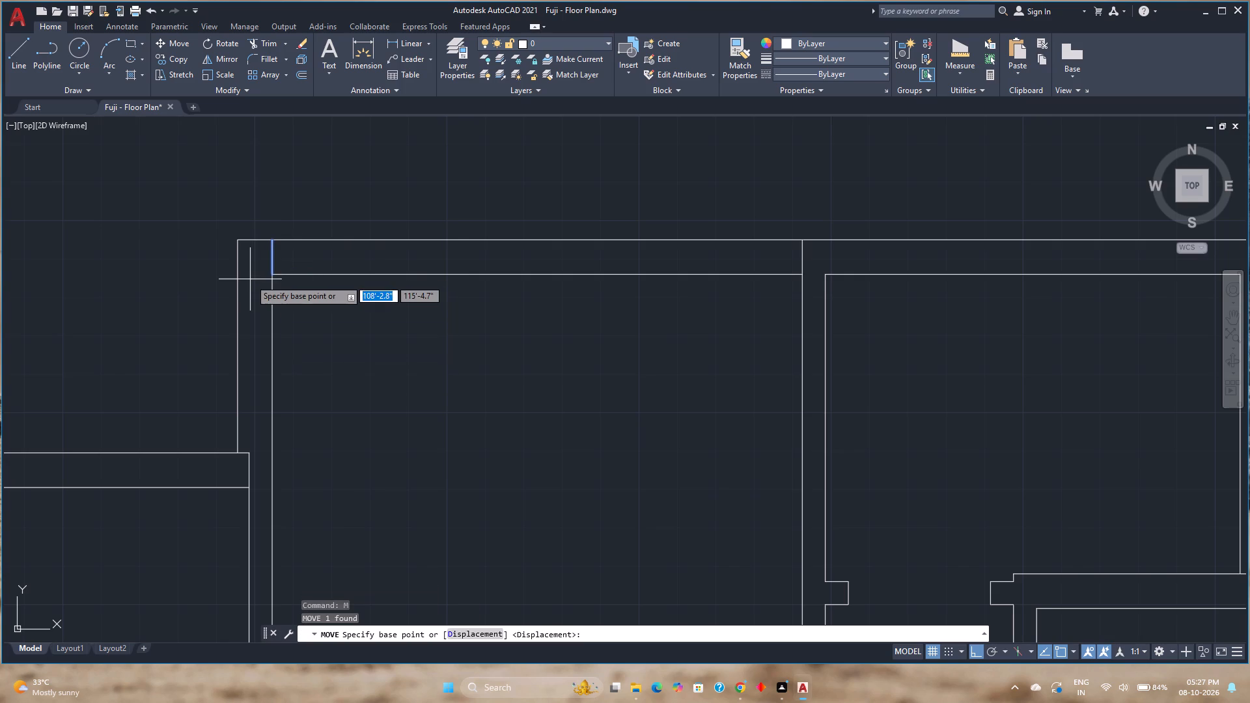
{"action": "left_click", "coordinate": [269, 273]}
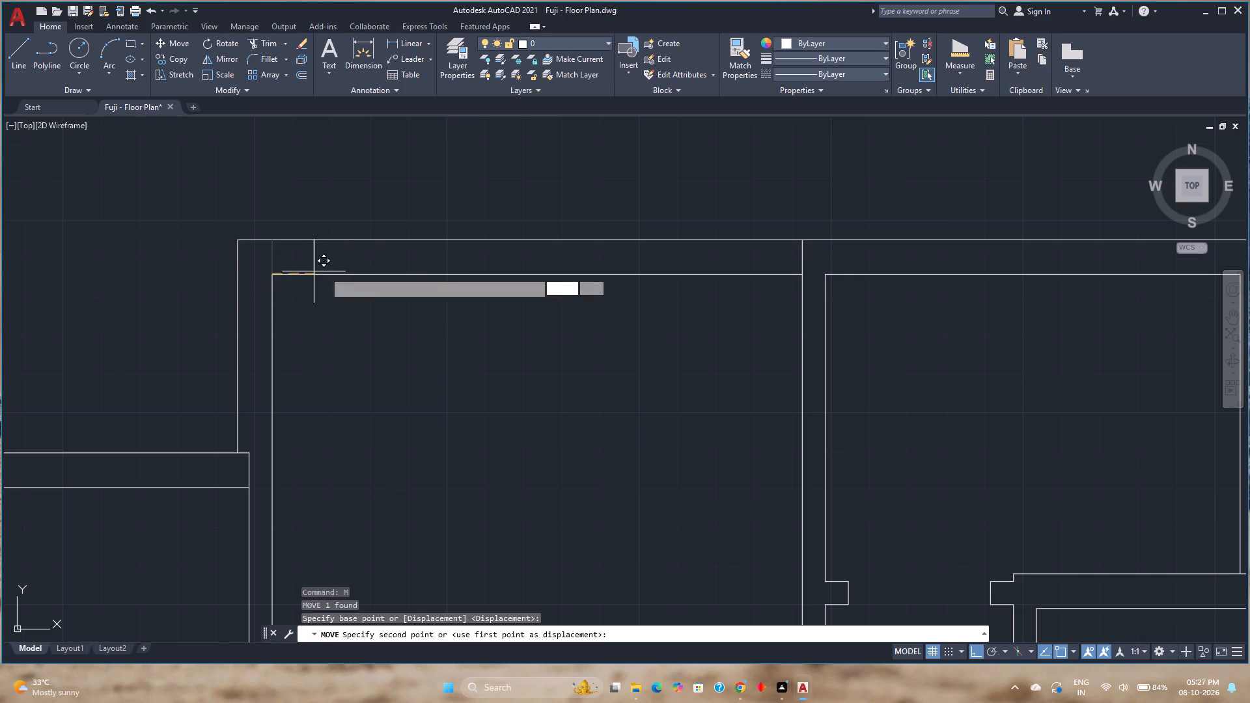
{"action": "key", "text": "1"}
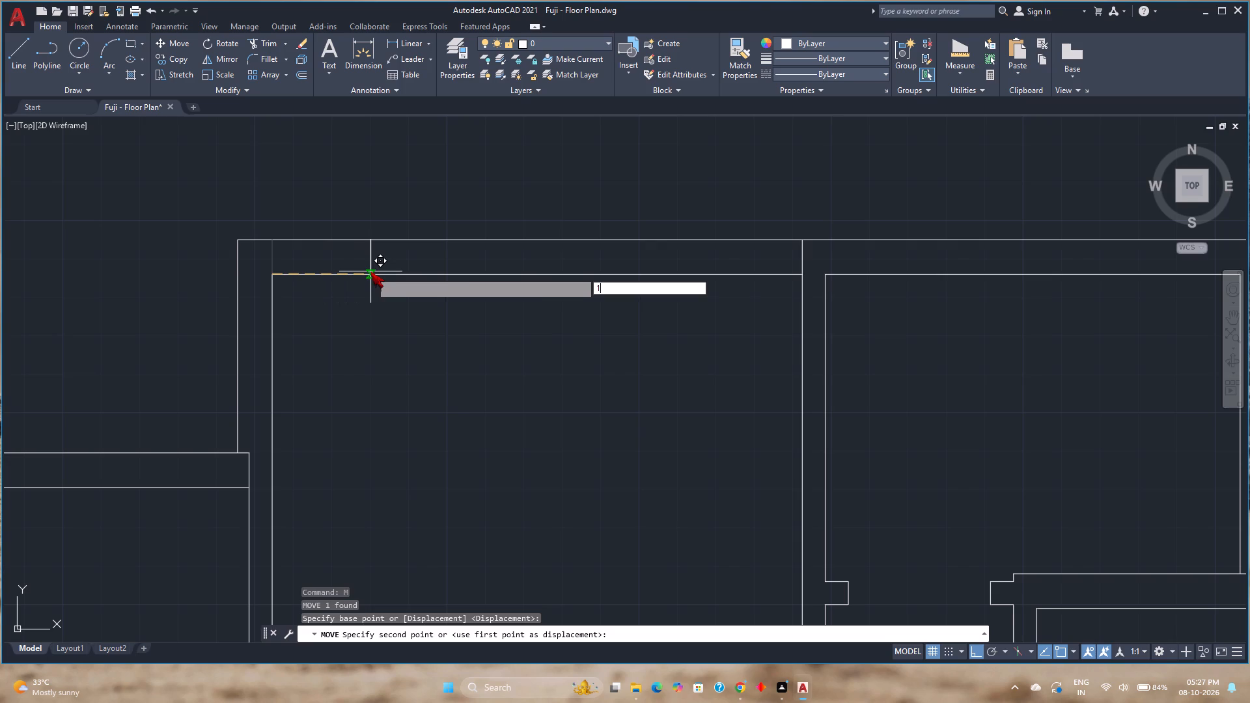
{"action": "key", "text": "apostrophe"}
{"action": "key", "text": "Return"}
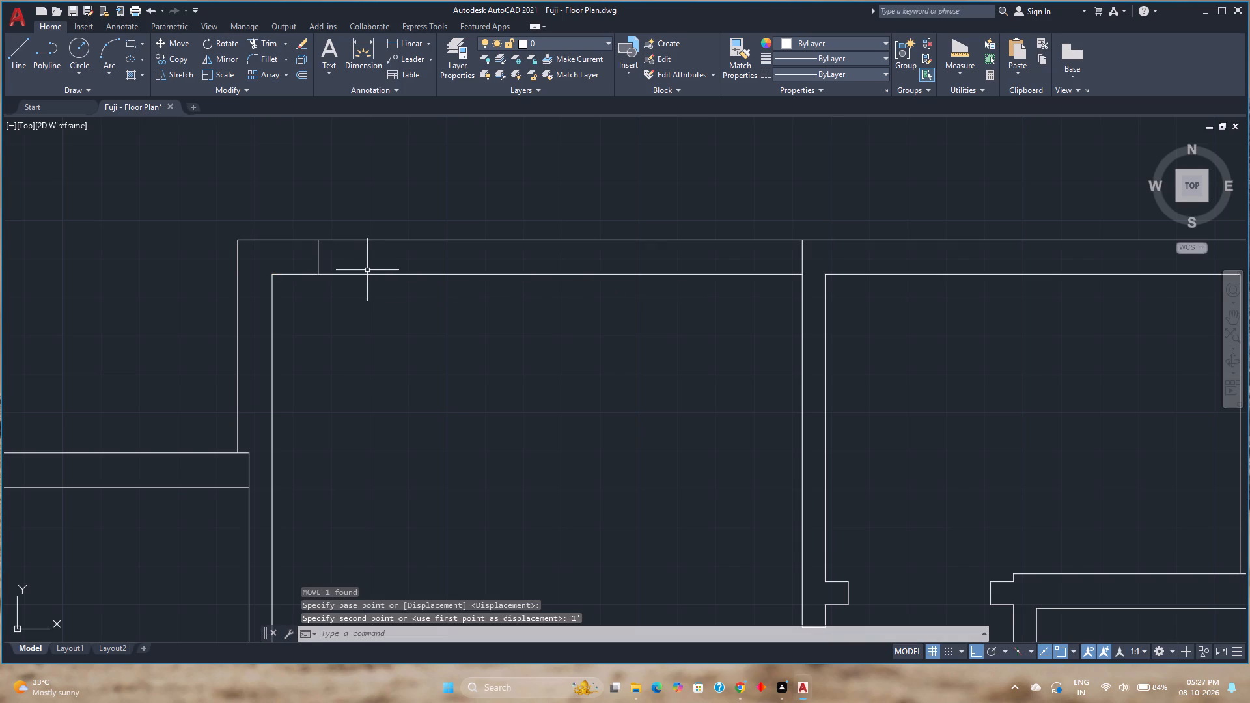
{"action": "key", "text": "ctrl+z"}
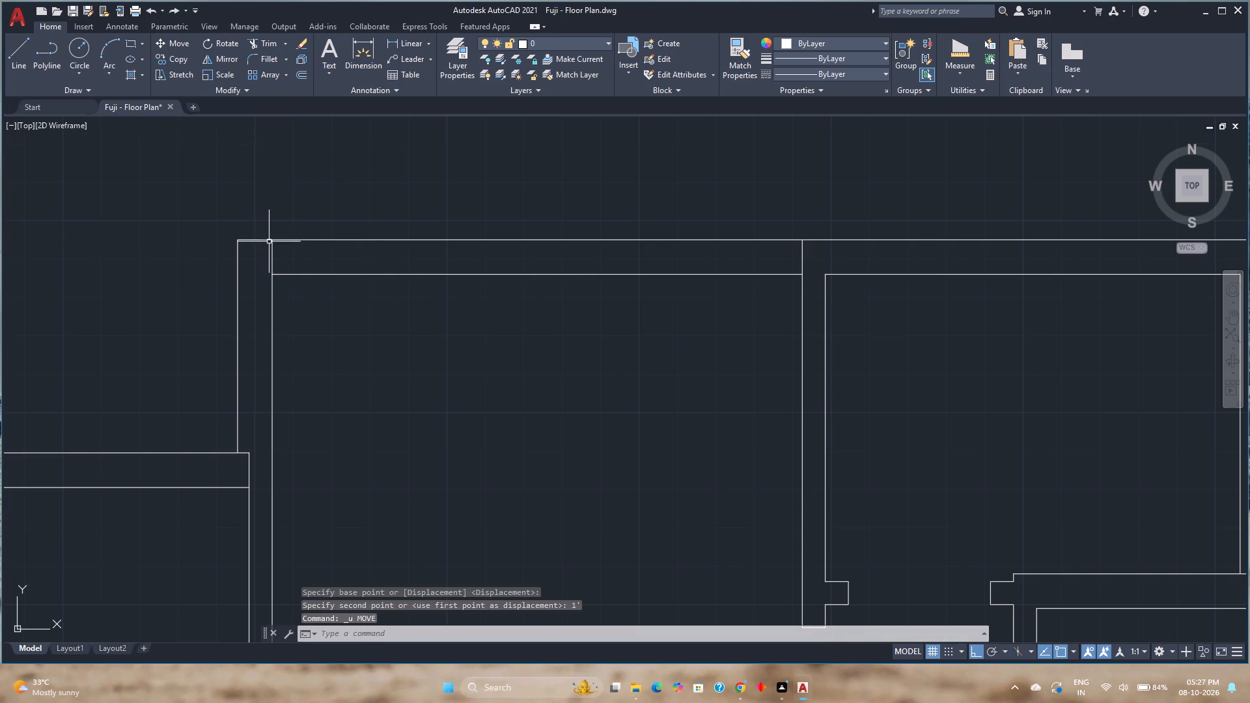
Move the west cross line in the north room's north wall 2' east, away from the corner.
{"action": "left_click", "coordinate": [273, 251]}
{"action": "left_click", "coordinate": [170, 48]}
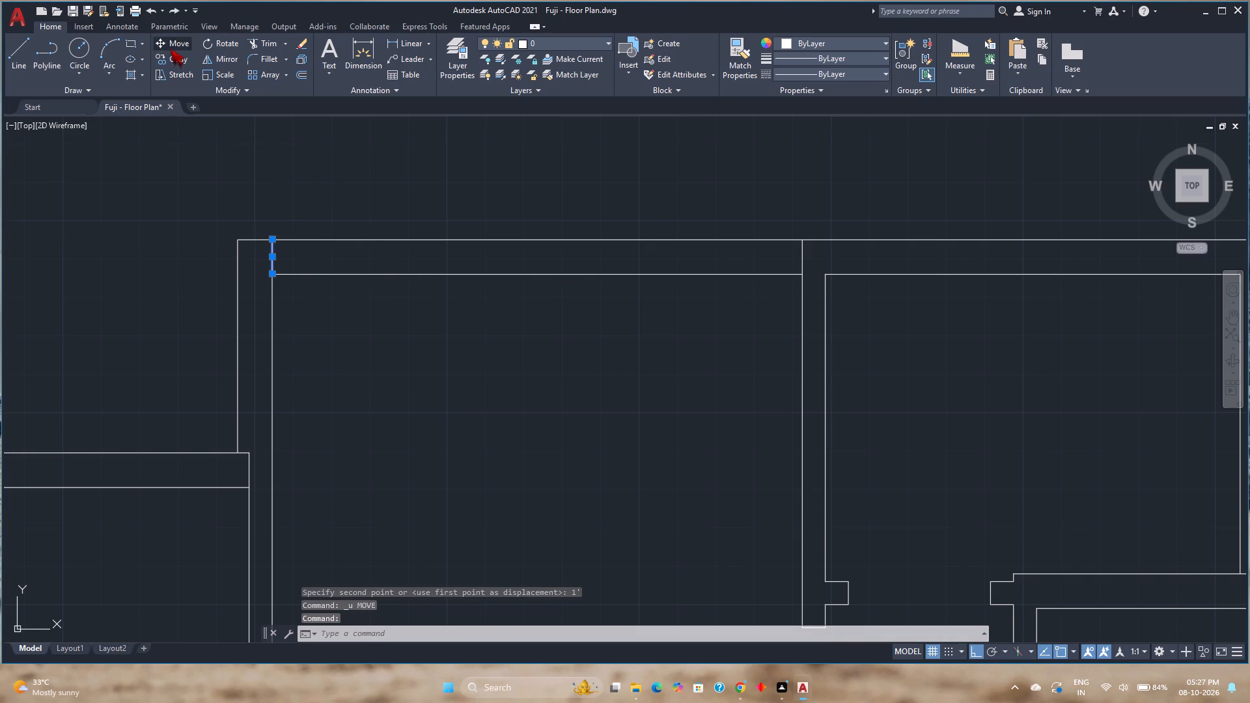
{"action": "left_click", "coordinate": [271, 238]}
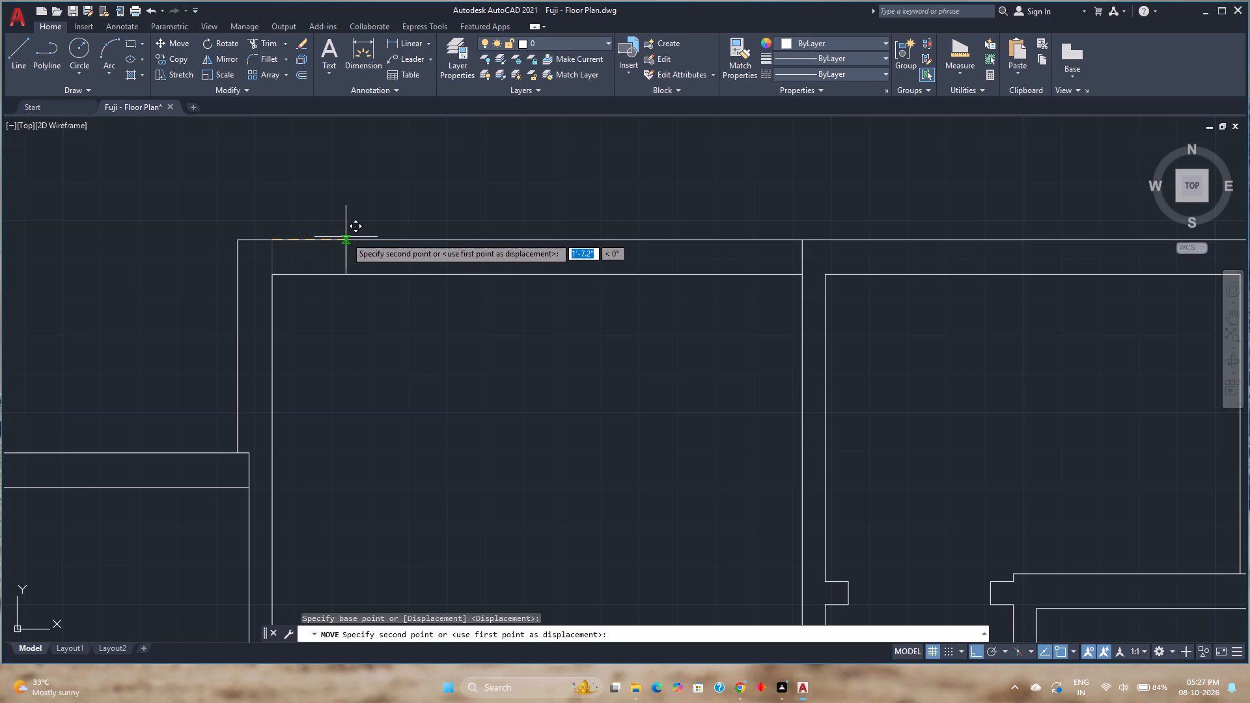
{"action": "key", "text": "2"}
{"action": "key", "text": "apostrophe"}
{"action": "key", "text": "Return"}
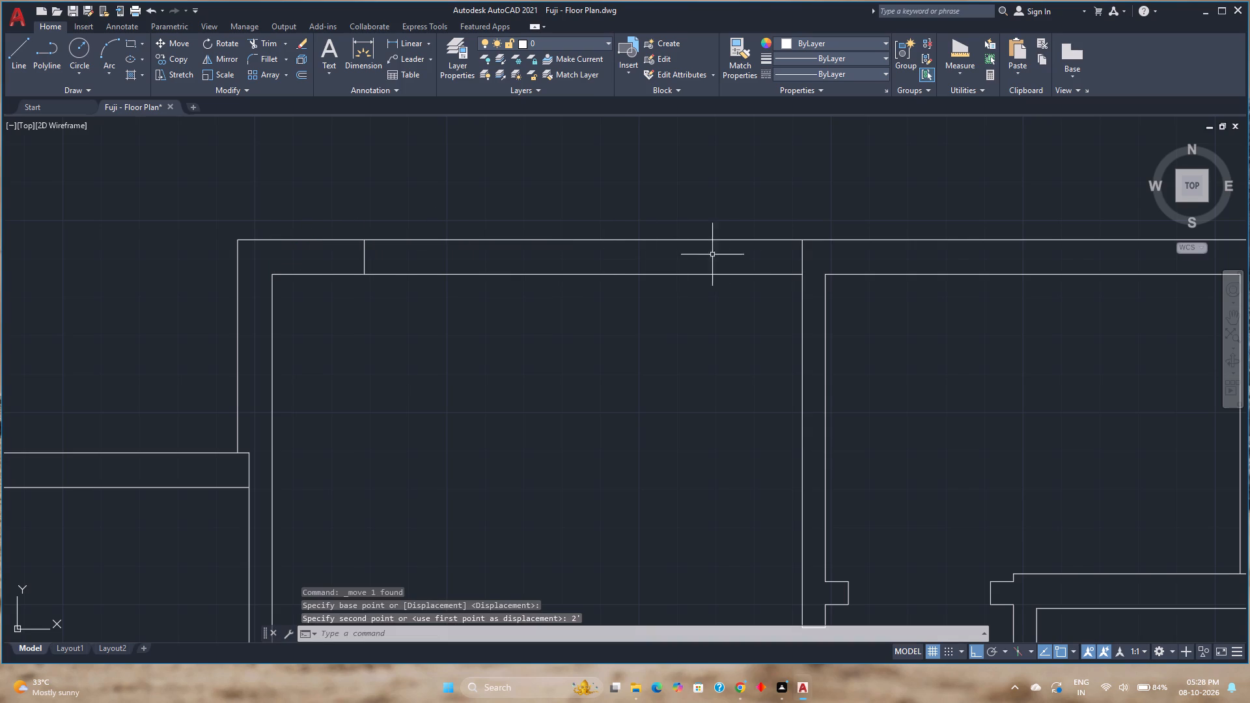
Move the east cross line in the north room's north wall 2' west, away from the partition corner.
{"action": "left_click", "coordinate": [802, 261]}
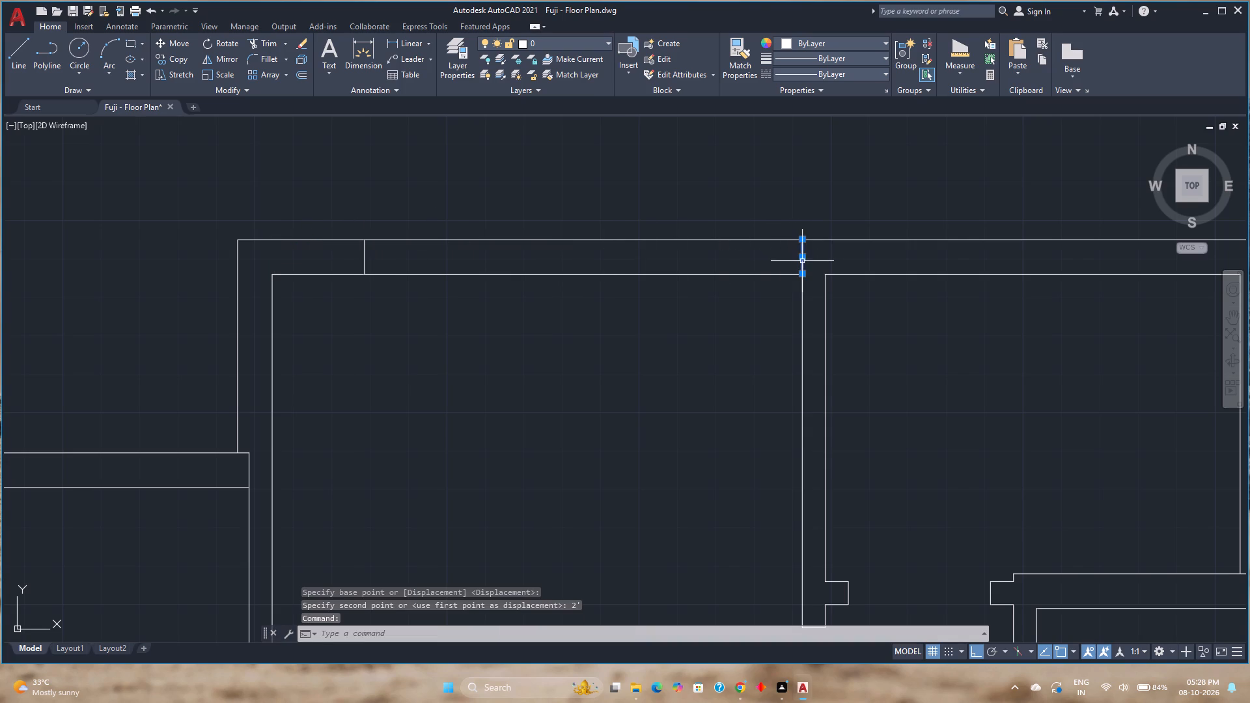
{"action": "left_click", "coordinate": [169, 44]}
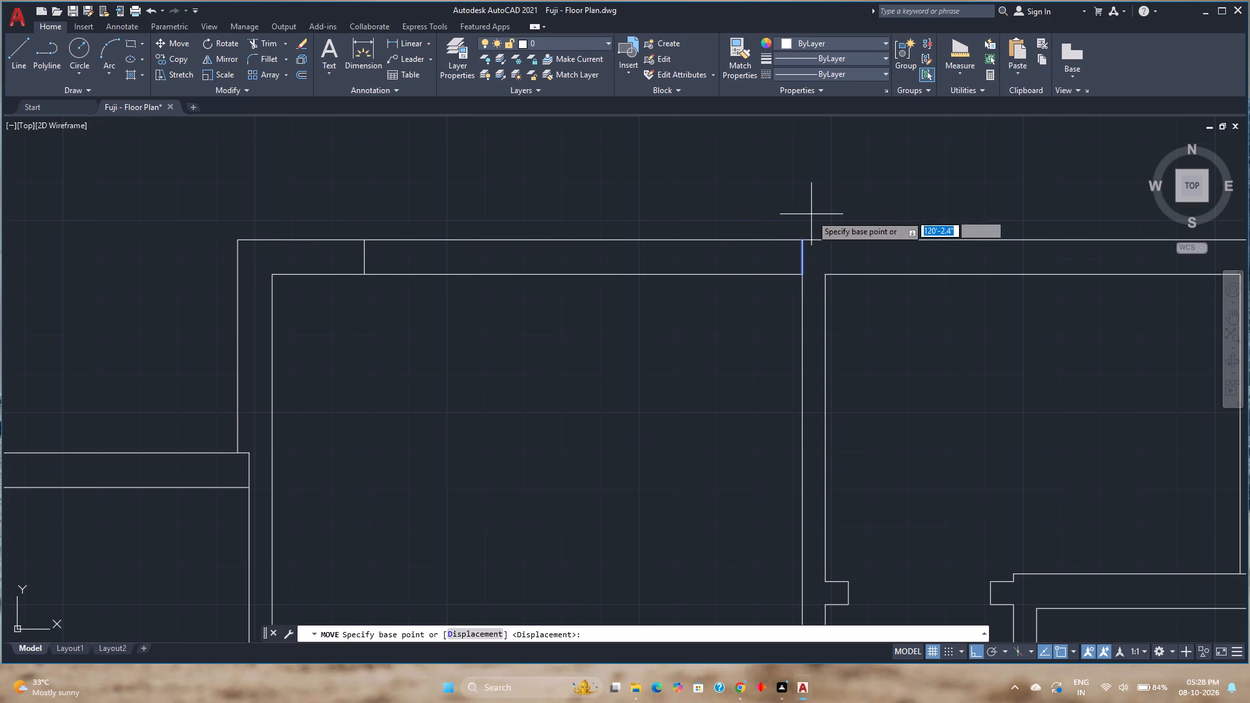
{"action": "left_click", "coordinate": [805, 240]}
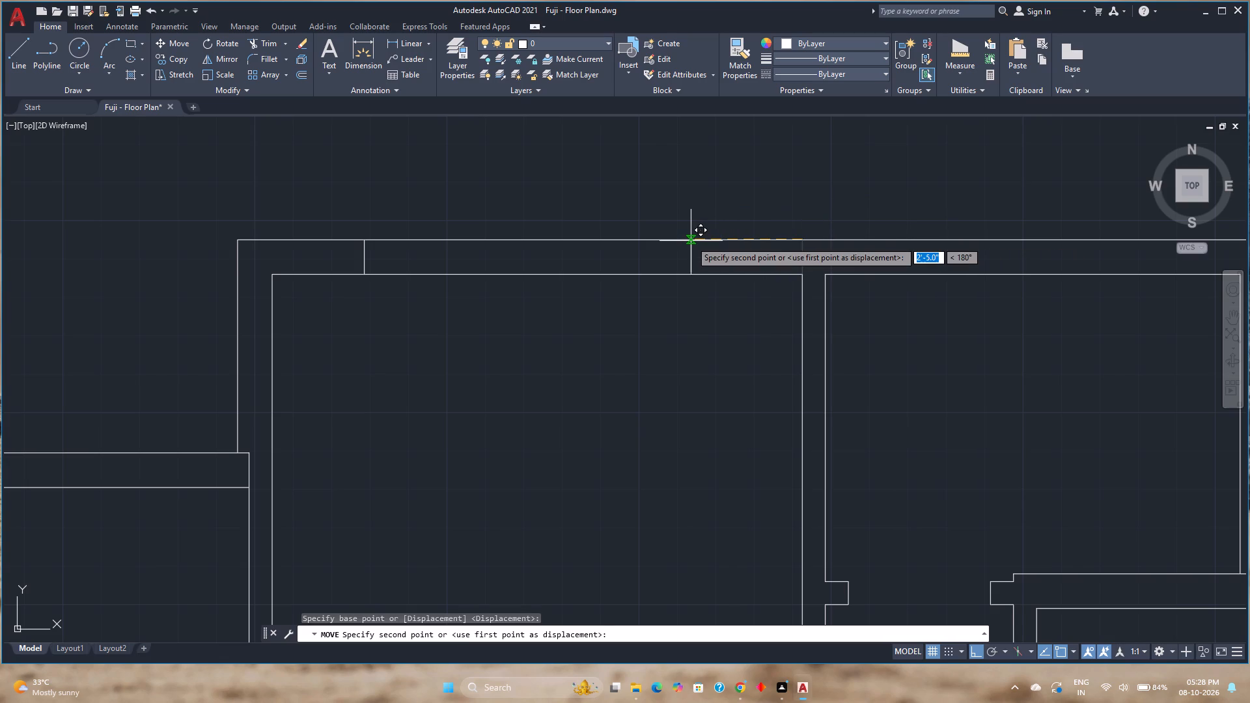
{"action": "key", "text": "2"}
{"action": "key", "text": "apostrophe"}
{"action": "key", "text": "Return"}
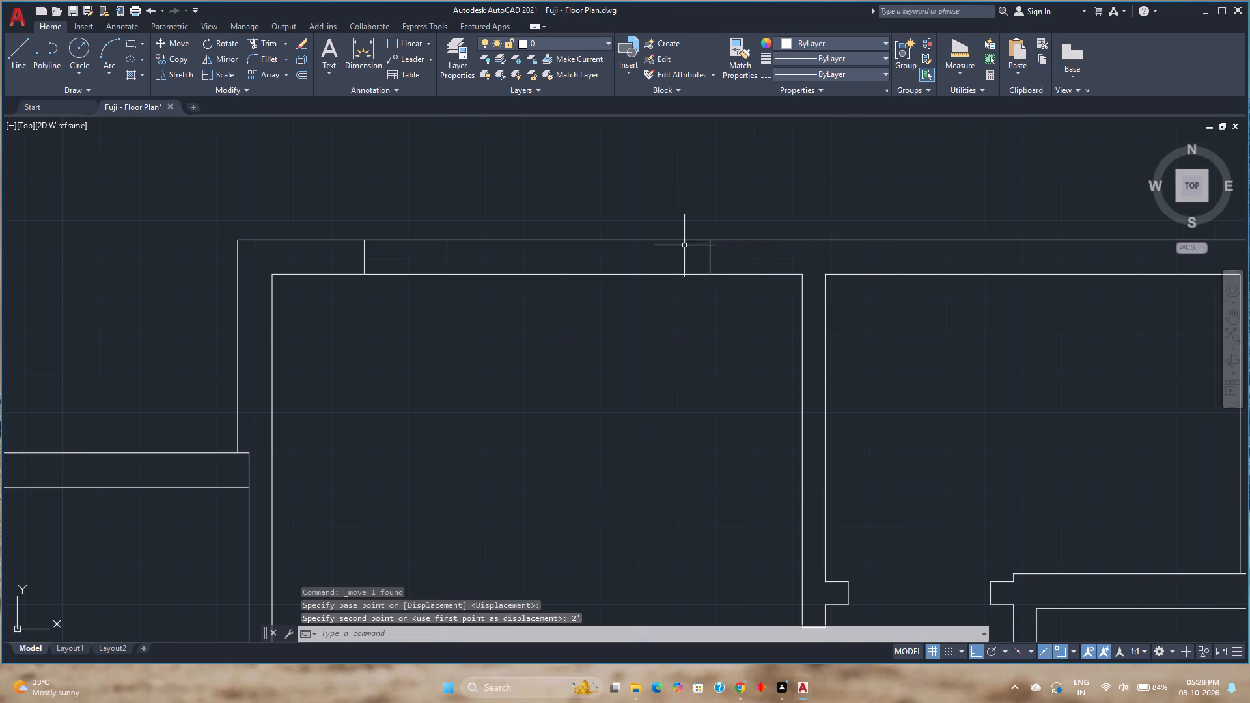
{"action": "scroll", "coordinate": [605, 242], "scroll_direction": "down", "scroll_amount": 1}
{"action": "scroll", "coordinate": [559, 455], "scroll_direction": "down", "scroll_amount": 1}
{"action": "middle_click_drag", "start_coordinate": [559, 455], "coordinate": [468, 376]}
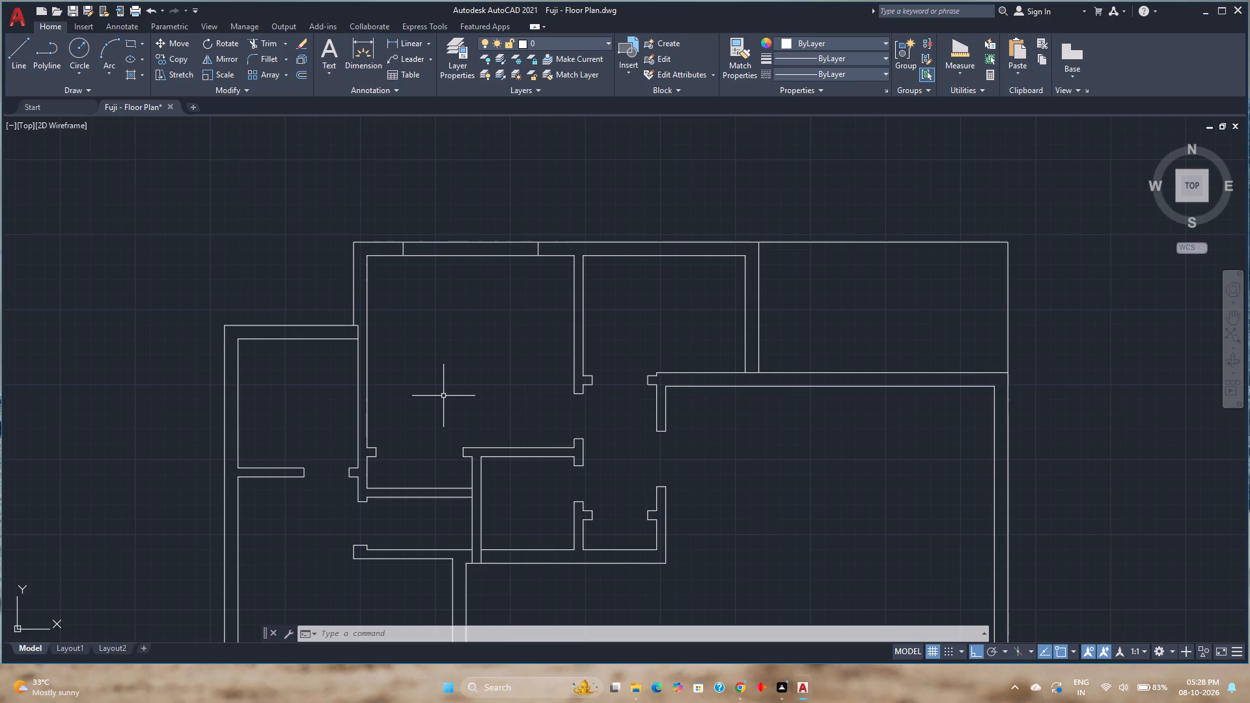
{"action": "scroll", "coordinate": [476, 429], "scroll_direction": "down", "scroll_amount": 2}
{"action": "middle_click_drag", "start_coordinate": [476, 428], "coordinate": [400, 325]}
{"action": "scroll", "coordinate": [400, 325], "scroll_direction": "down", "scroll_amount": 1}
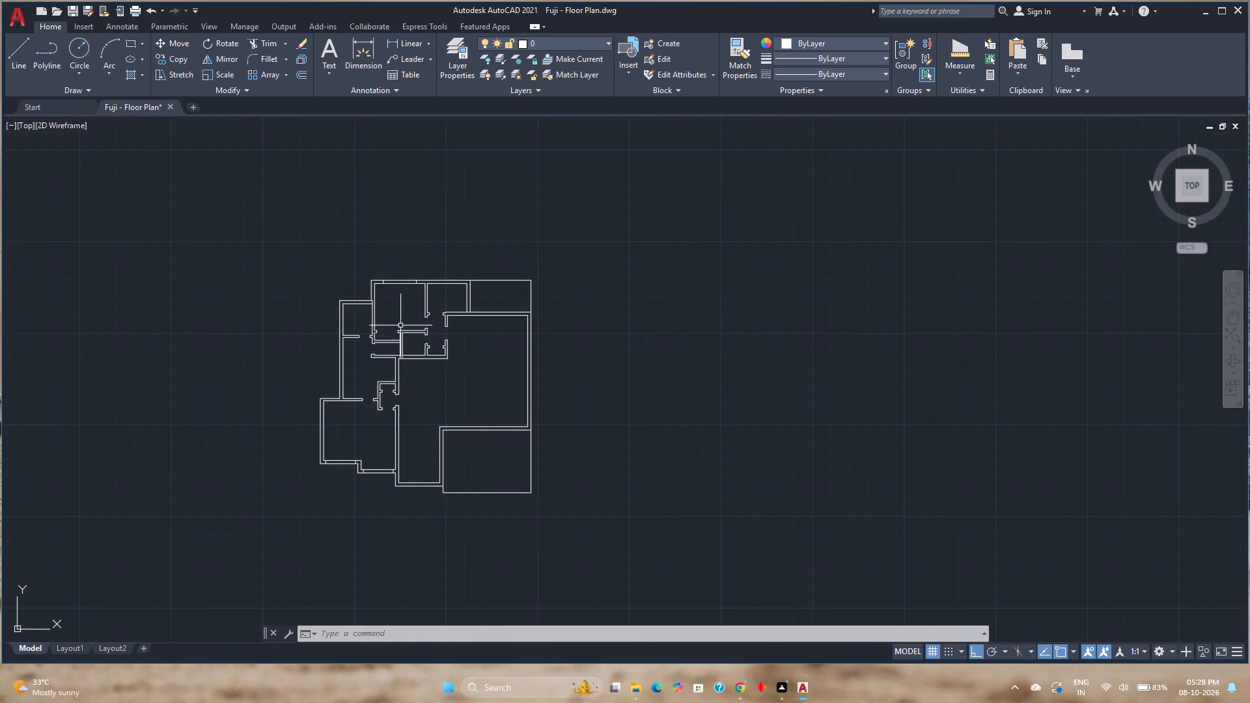
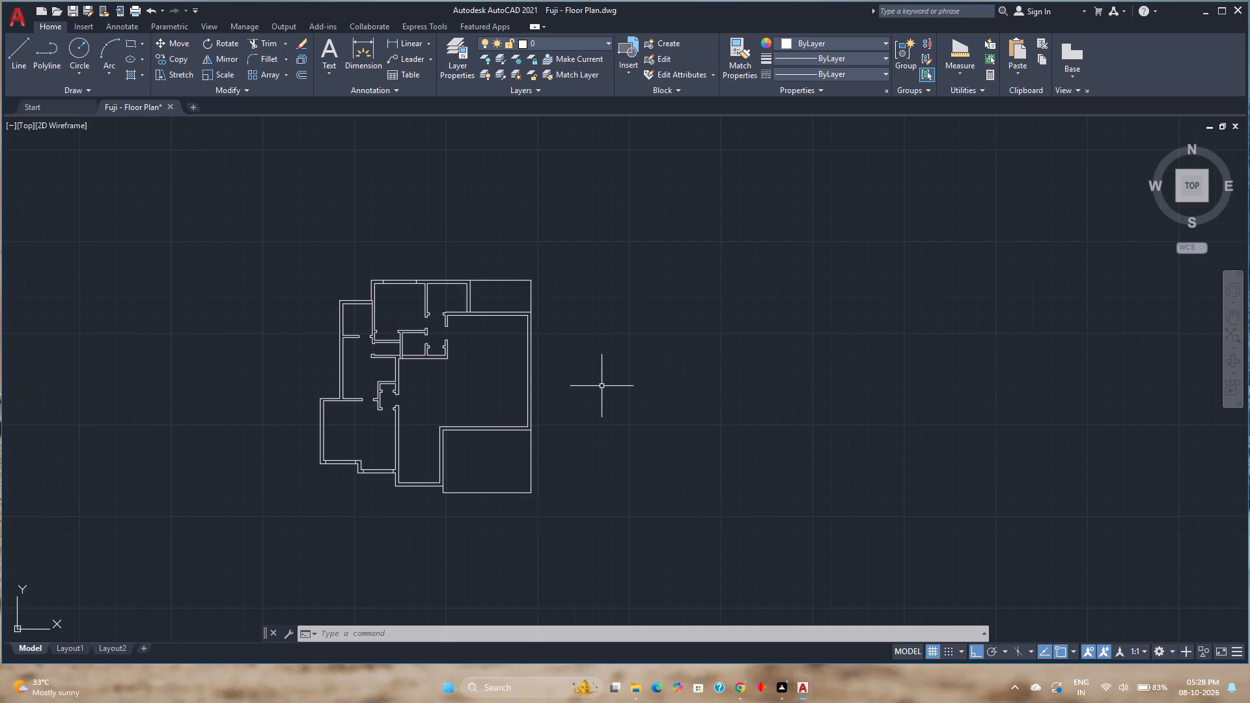
Examine the overall floor plan and the walls around the large east room and the southern rooms.
{"action": "scroll", "coordinate": [602, 386], "scroll_direction": "down", "scroll_amount": 1}
{"action": "scroll", "coordinate": [543, 420], "scroll_direction": "up", "scroll_amount": 2}
{"action": "middle_click_drag", "start_coordinate": [542, 422], "coordinate": [586, 379]}
{"action": "scroll", "coordinate": [586, 375], "scroll_direction": "down", "scroll_amount": 1}
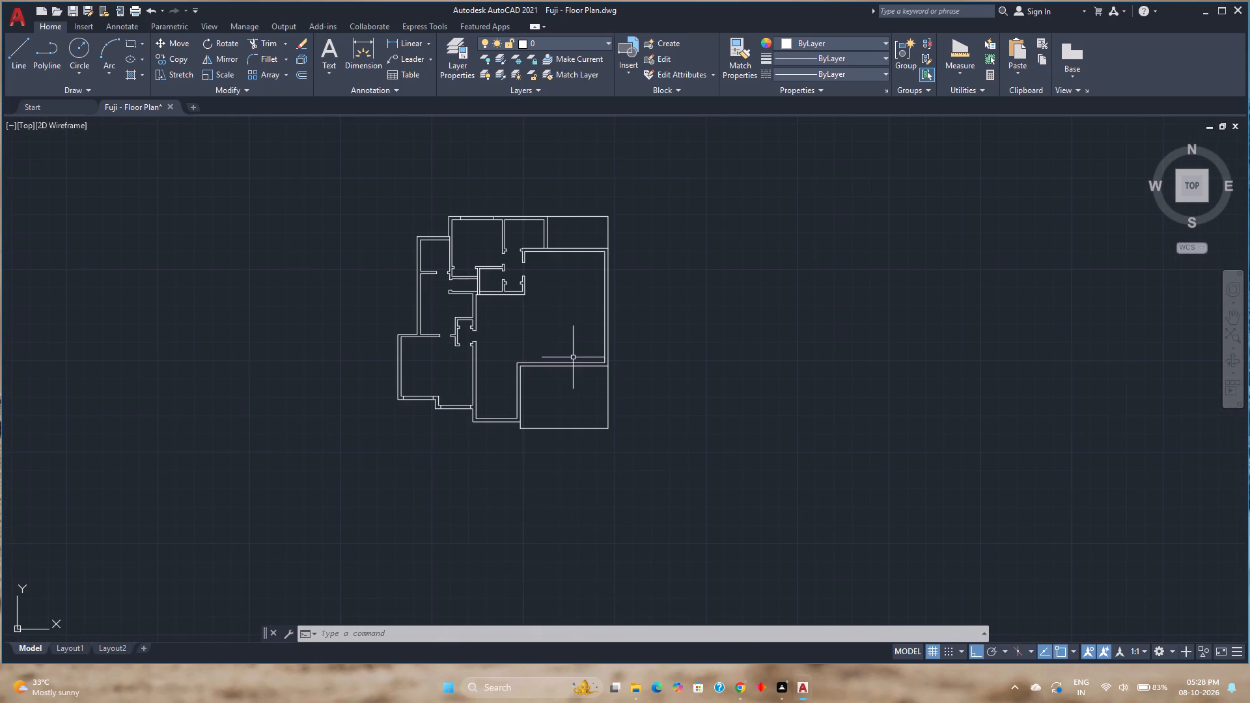
{"action": "scroll", "coordinate": [549, 357], "scroll_direction": "up", "scroll_amount": 2}
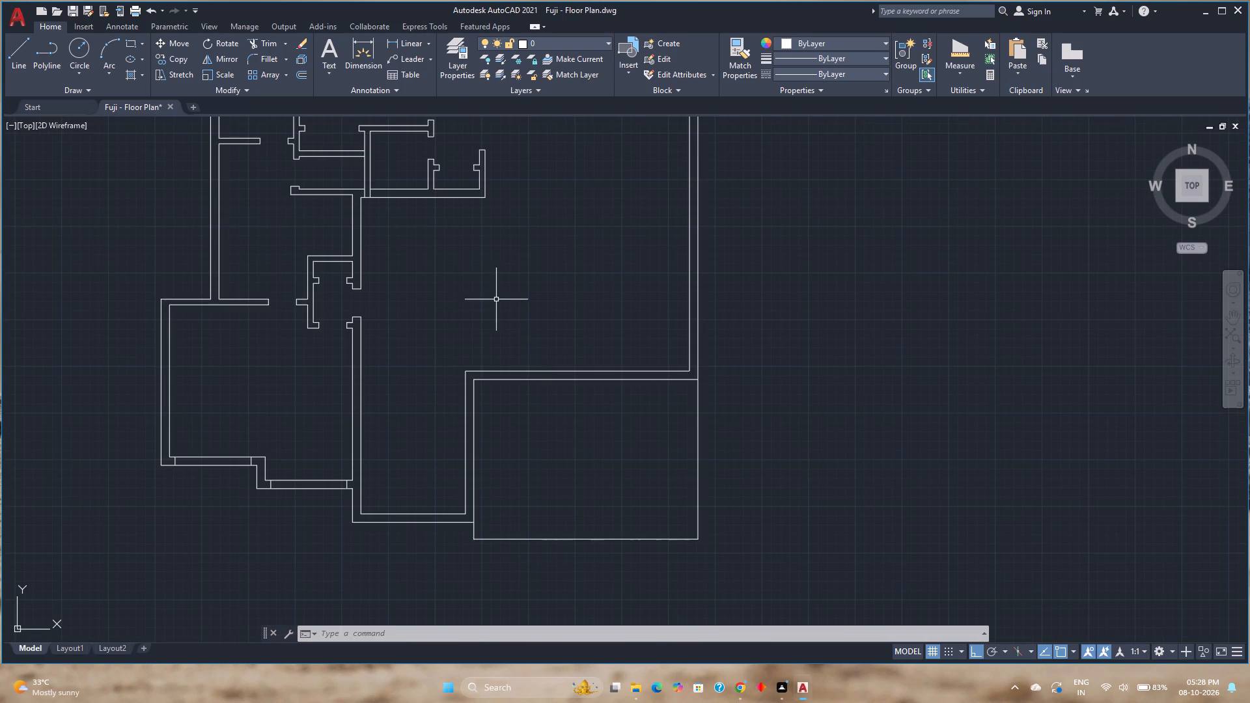
{"action": "scroll", "coordinate": [474, 282], "scroll_direction": "down", "scroll_amount": 2}
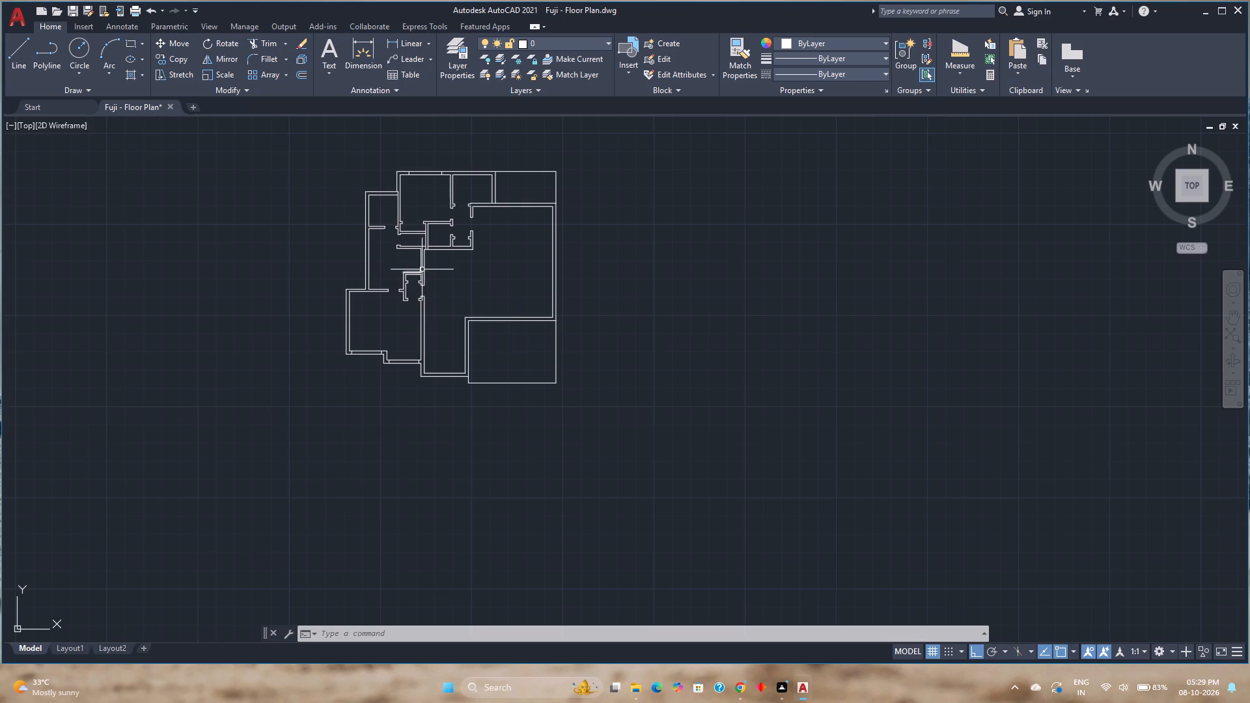
{"action": "scroll", "coordinate": [485, 273], "scroll_direction": "up", "scroll_amount": 1}
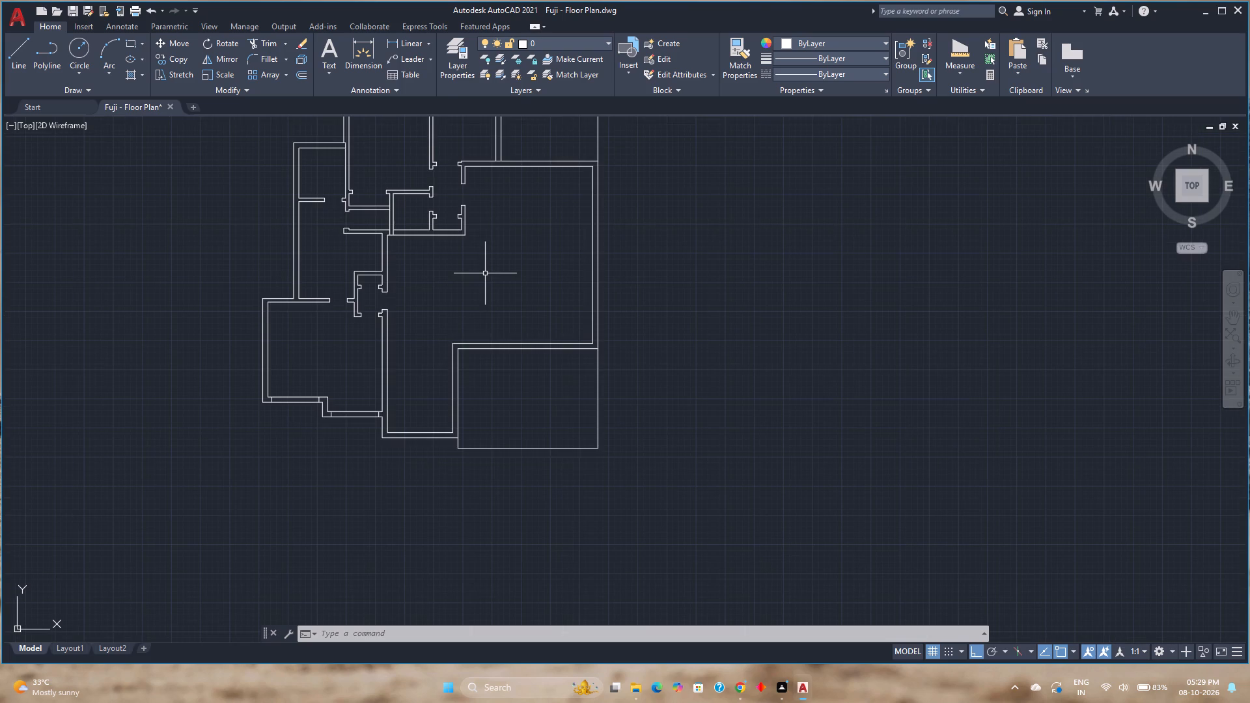
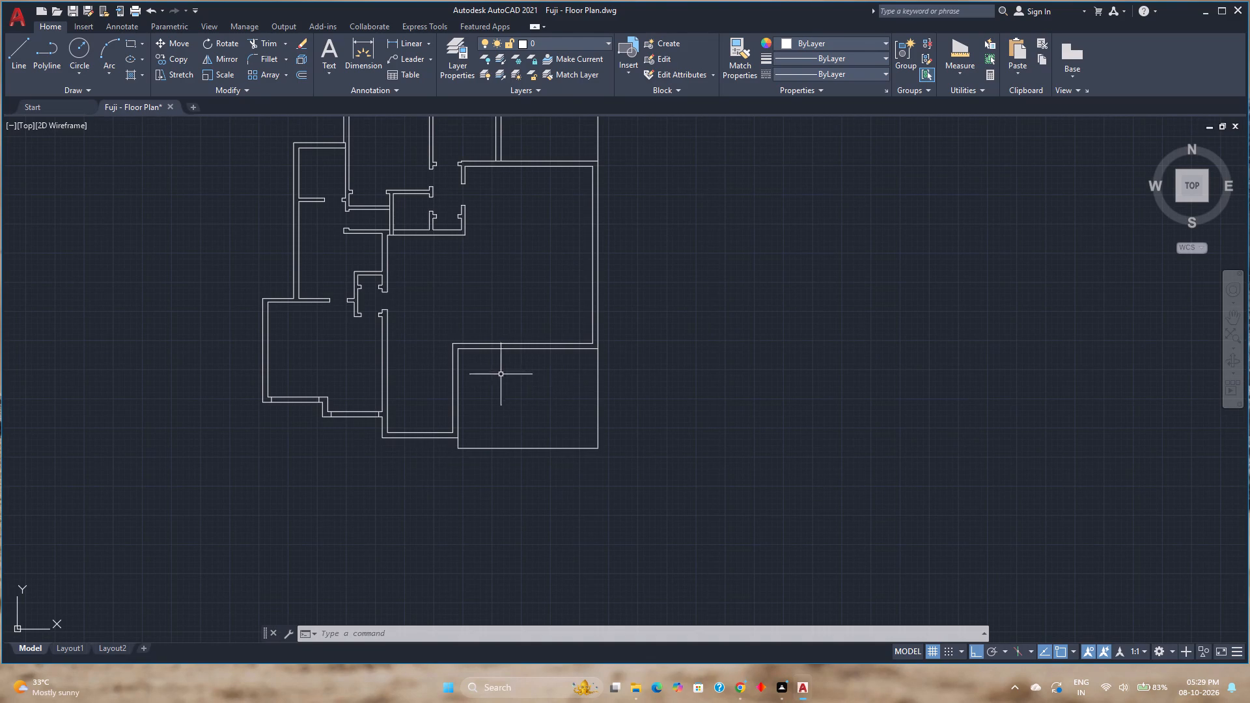
Draw a 9'-4" line east from the west wall below the door opening, turning 3'-10" south to the existing wall corner.
{"action": "scroll", "coordinate": [492, 364], "scroll_direction": "up", "scroll_amount": 1}
{"action": "scroll", "coordinate": [390, 324], "scroll_direction": "up", "scroll_amount": 2}
{"action": "middle_click_drag", "start_coordinate": [365, 318], "coordinate": [369, 435]}
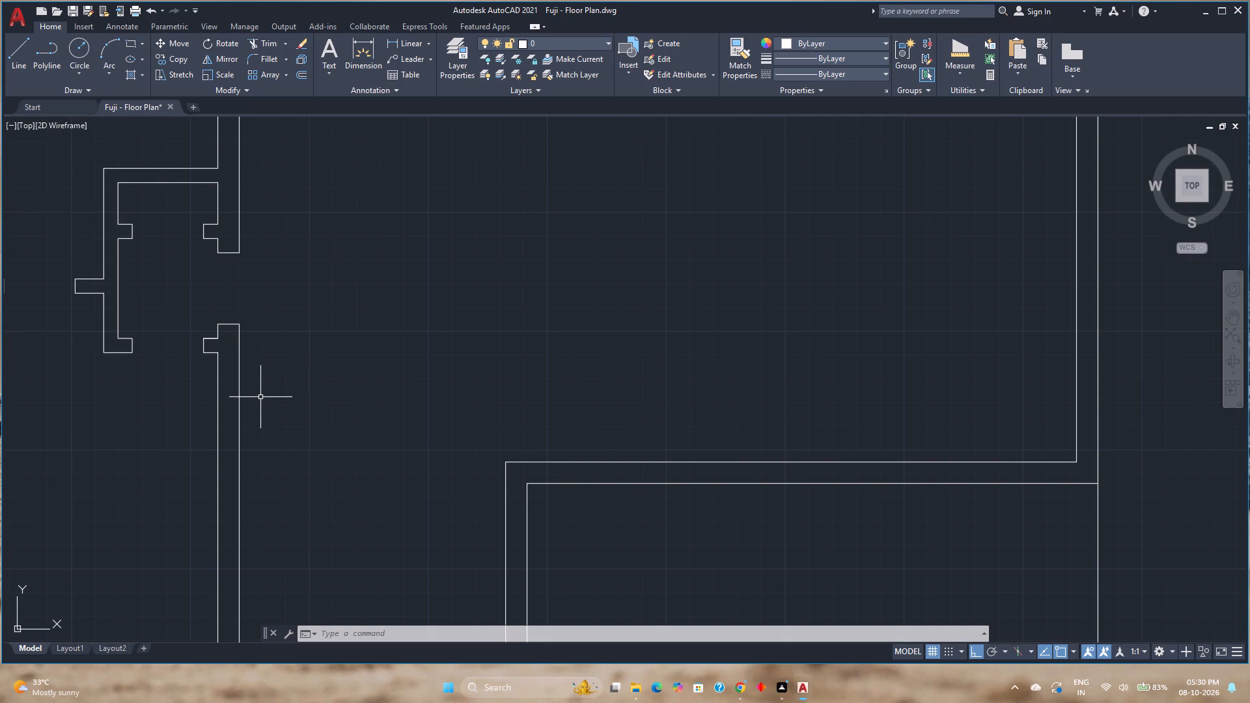
{"action": "left_click", "coordinate": [16, 57]}
{"action": "left_click", "coordinate": [235, 355]}
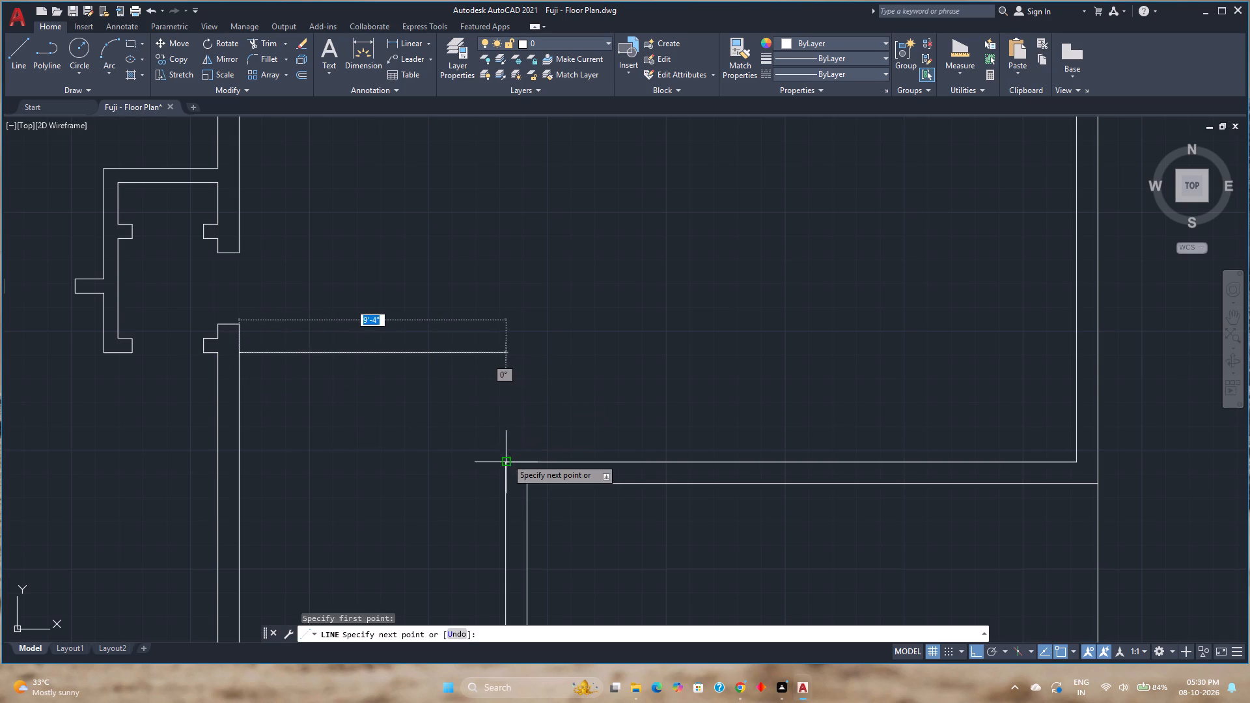
{"action": "left_click", "coordinate": [506, 355]}
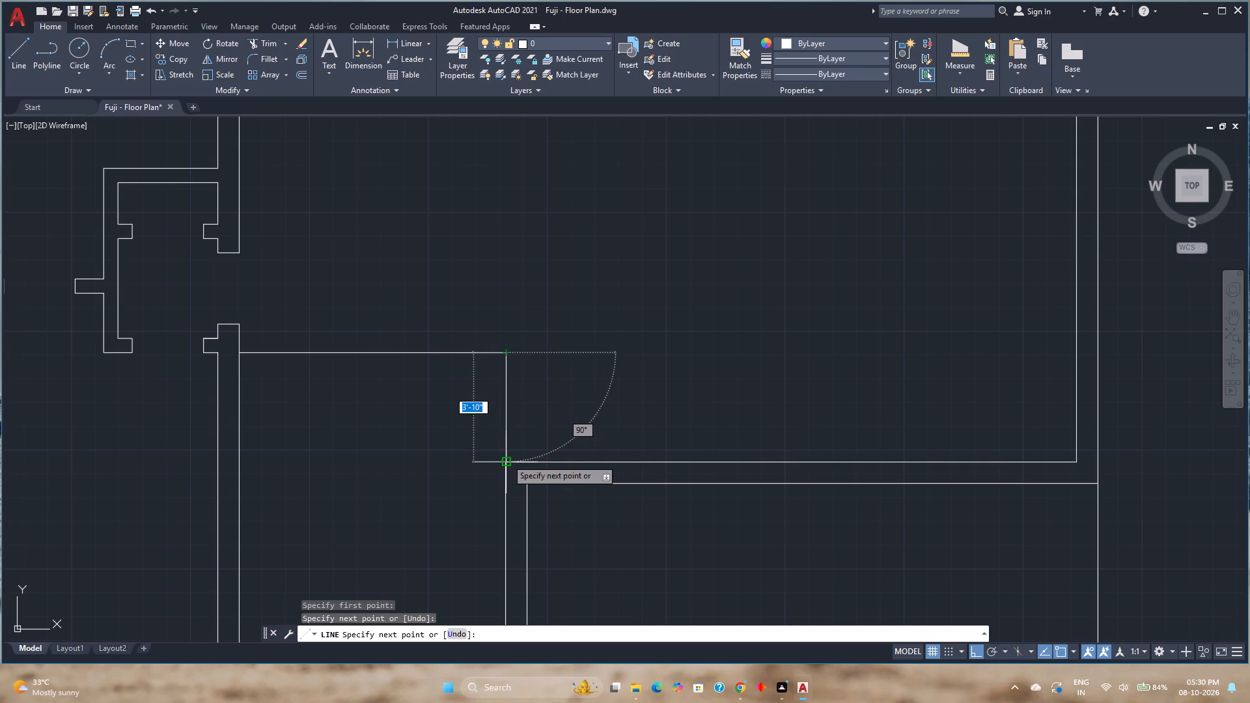
{"action": "left_click", "coordinate": [507, 461]}
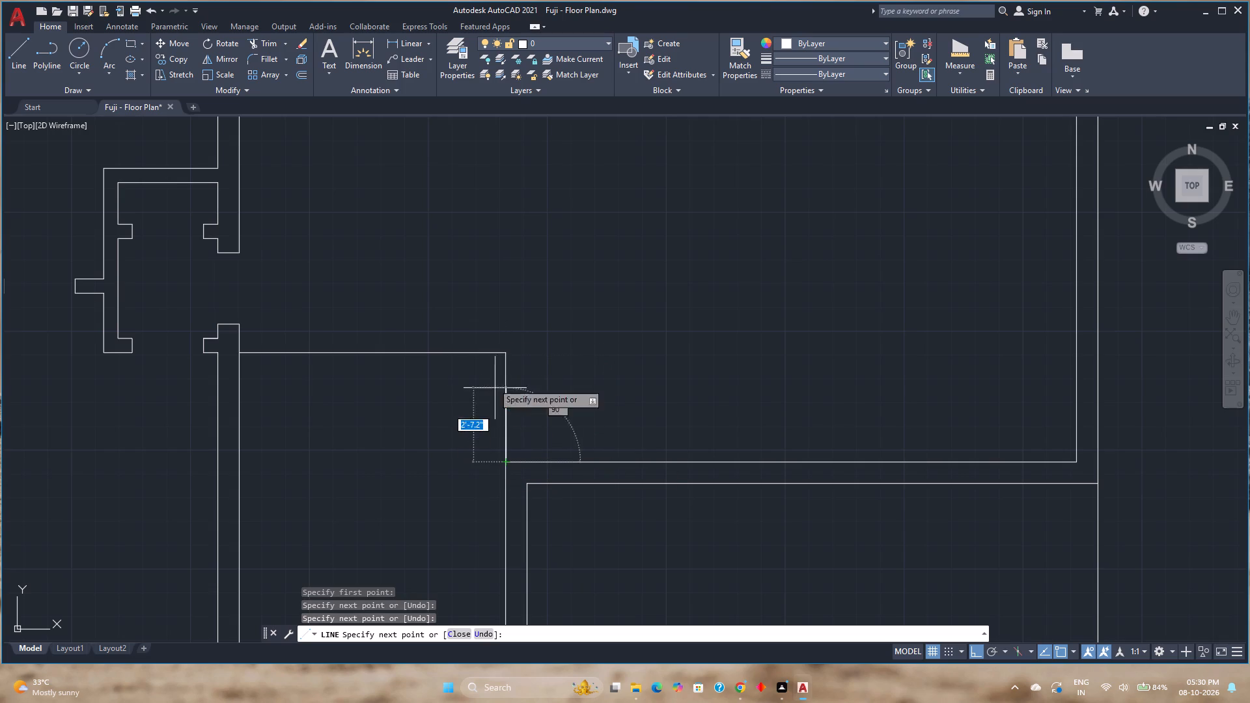
{"action": "key", "text": "Escape"}
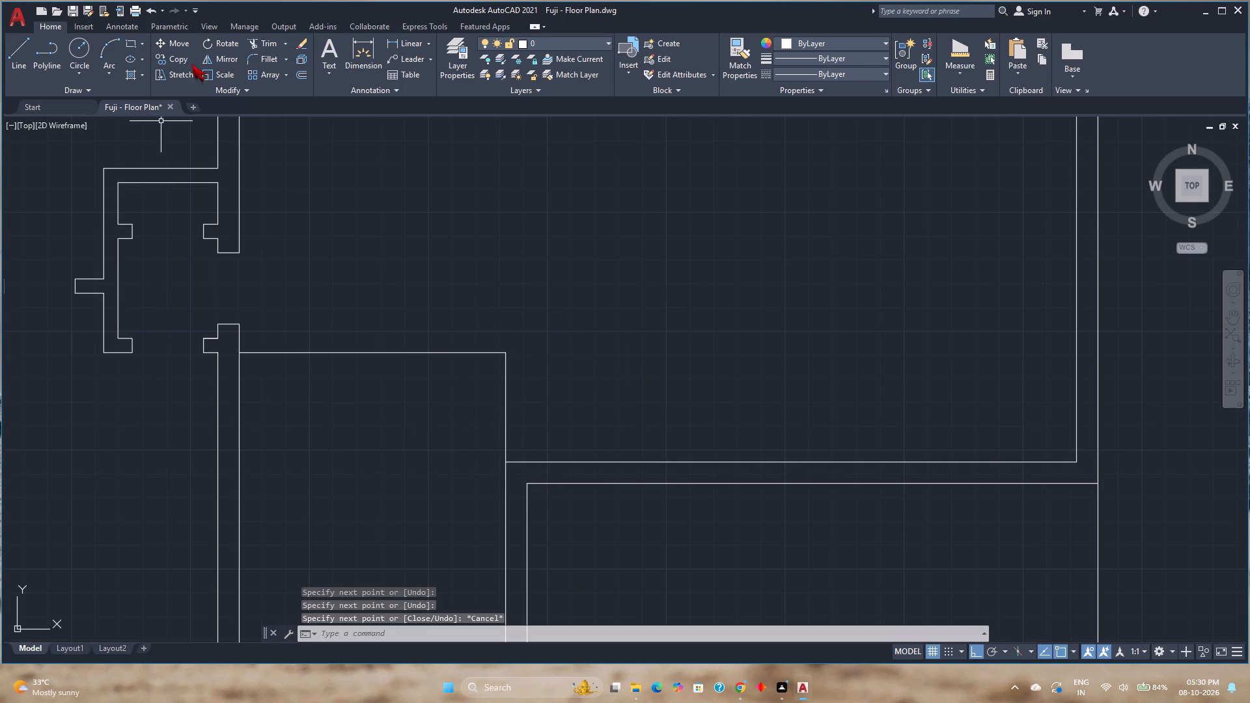
Offset both new partition lines outward by 2" to give the partition its thickness.
{"action": "scroll", "coordinate": [392, 446], "scroll_direction": "down", "scroll_amount": 1}
{"action": "middle_click_drag", "start_coordinate": [403, 446], "coordinate": [395, 409]}
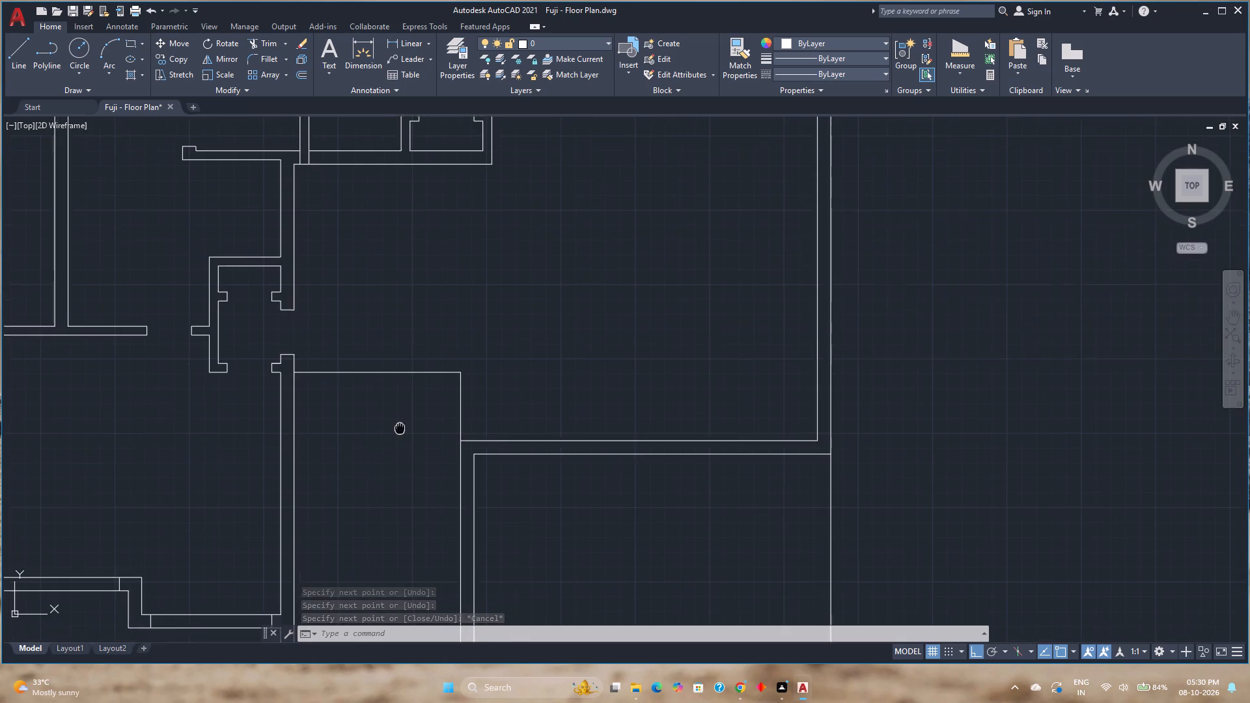
{"action": "middle_click_drag", "start_coordinate": [395, 409], "coordinate": [384, 358]}
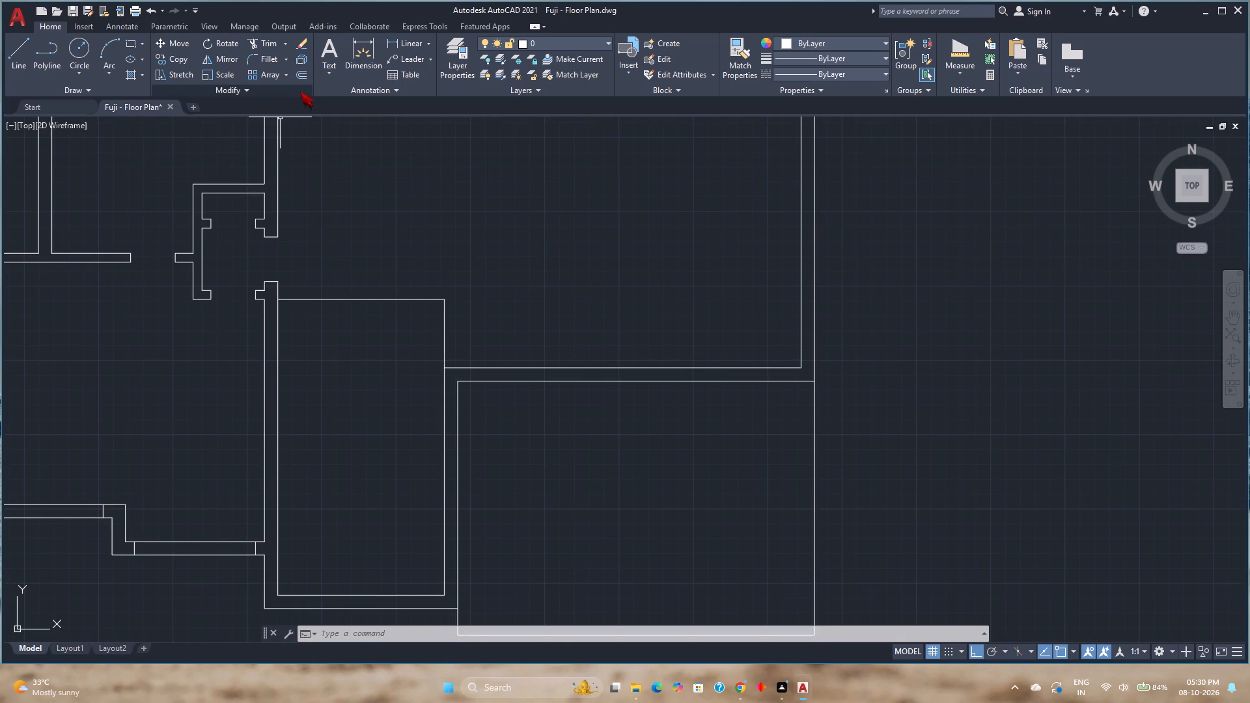
{"action": "left_click", "coordinate": [307, 75]}
{"action": "key", "text": "2"}
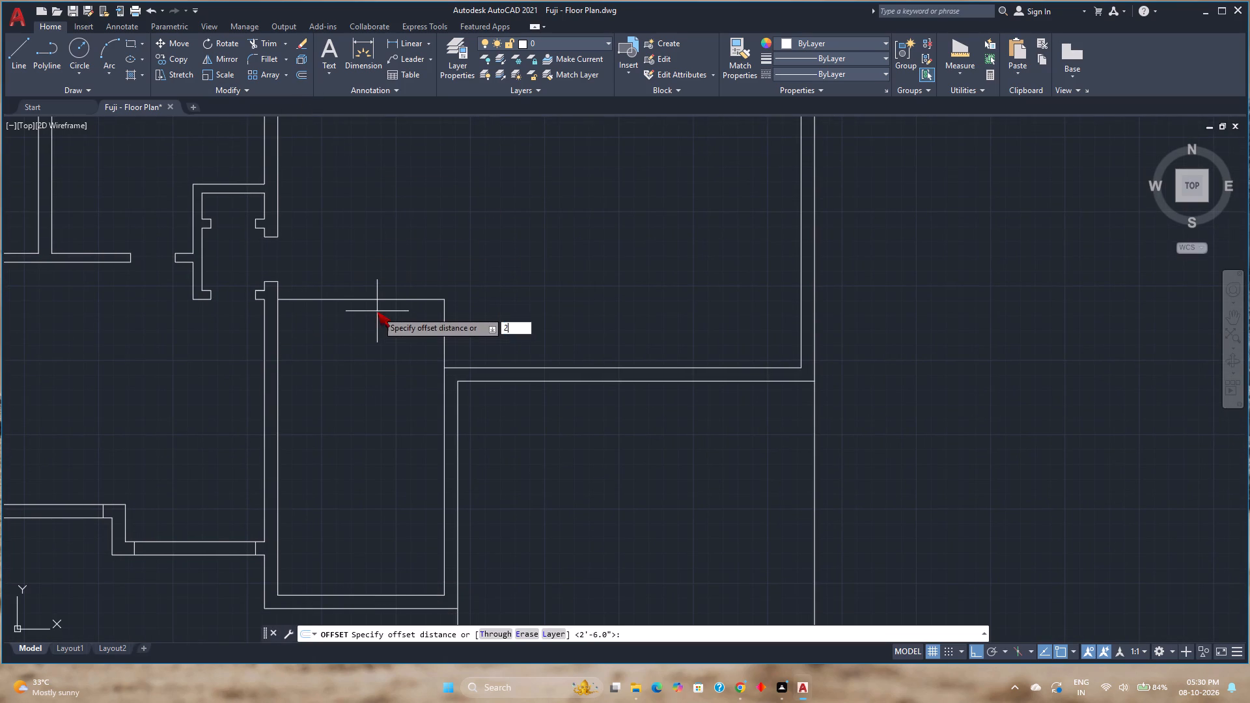
{"action": "key", "text": "Return"}
{"action": "left_click", "coordinate": [383, 298]}
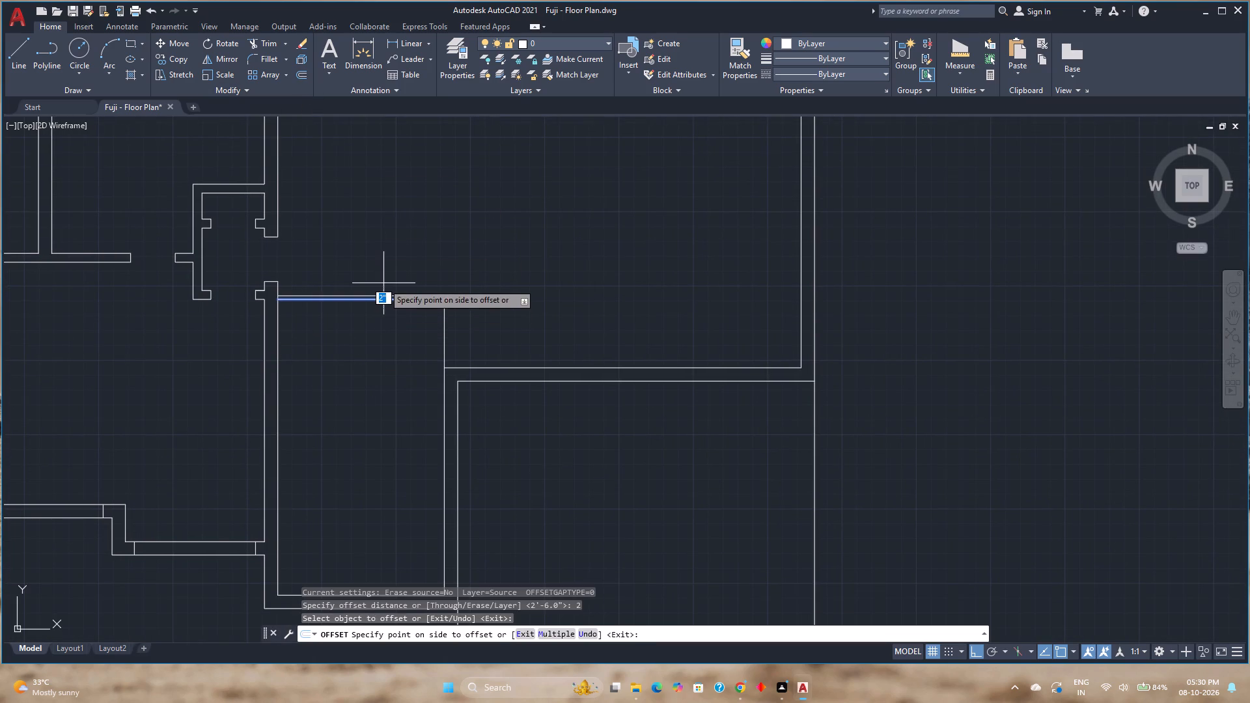
{"action": "left_click", "coordinate": [383, 283]}
{"action": "left_click", "coordinate": [445, 341]}
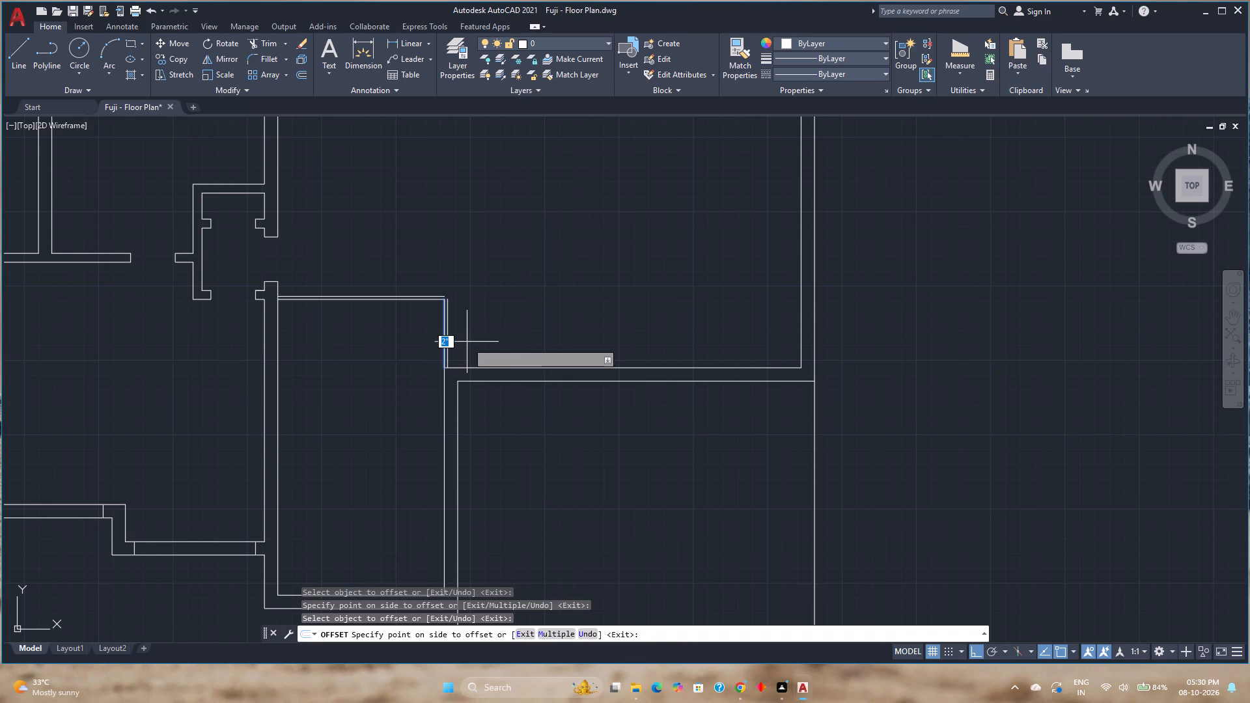
{"action": "left_click", "coordinate": [477, 343]}
{"action": "scroll", "coordinate": [450, 299], "scroll_direction": "up", "scroll_amount": 3}
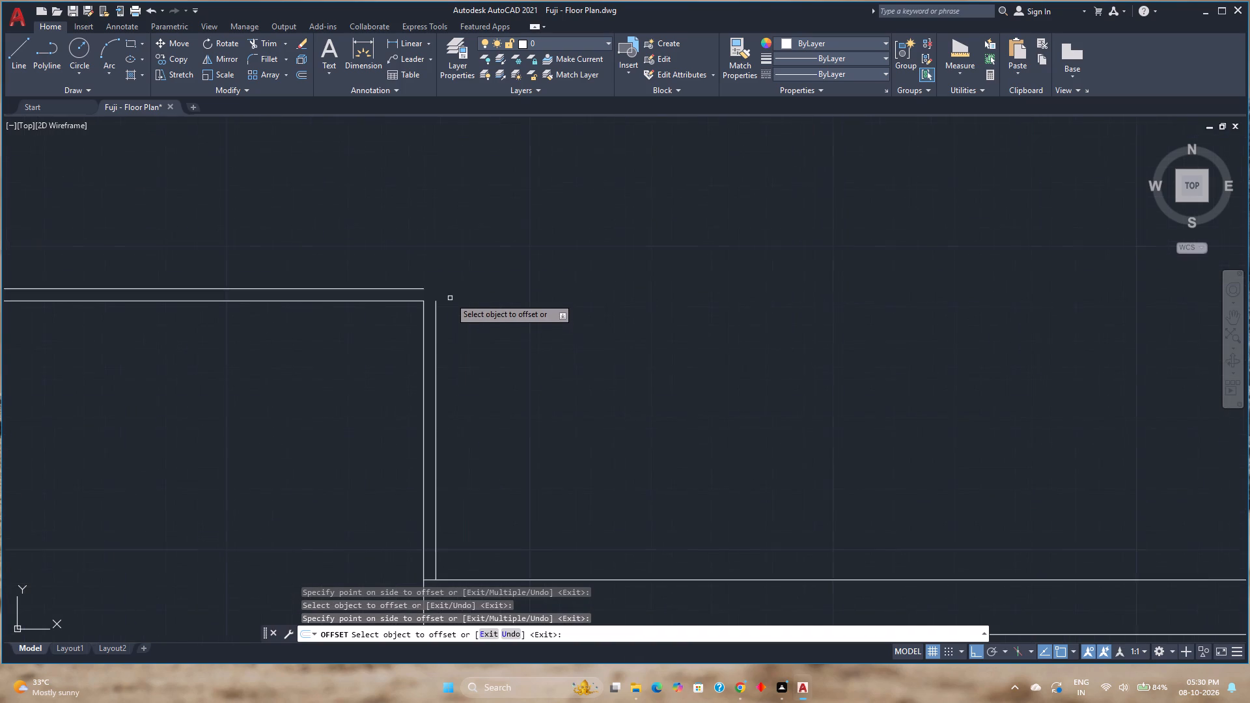
{"action": "scroll", "coordinate": [450, 297], "scroll_direction": "up", "scroll_amount": 3}
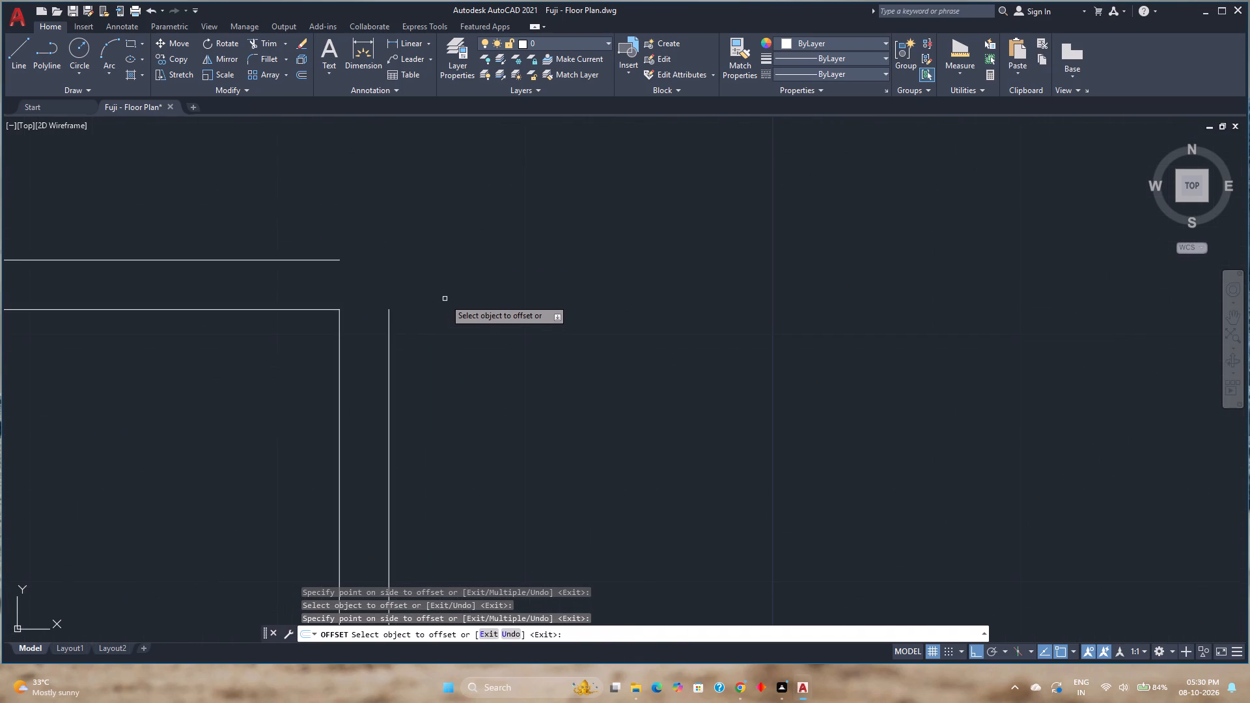
{"action": "key", "text": "Escape"}
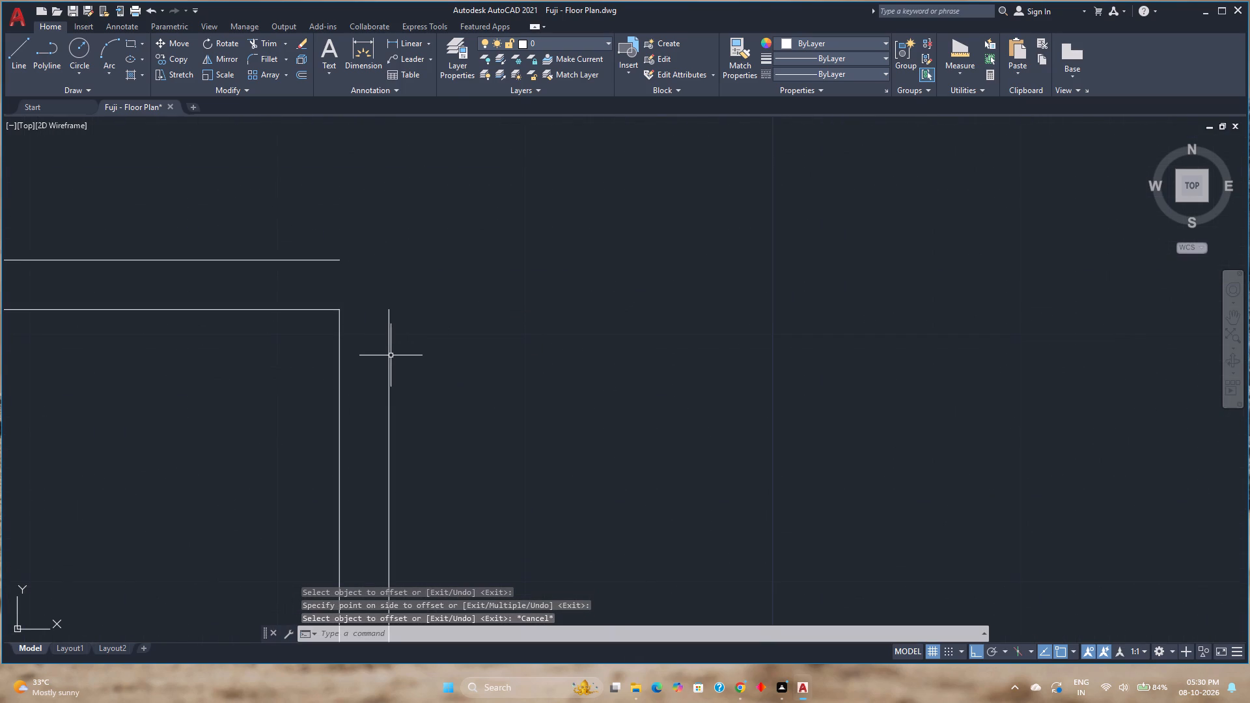
Extend the two outer offset lines until they meet at the partition's north-east corner.
{"action": "left_click", "coordinate": [387, 359]}
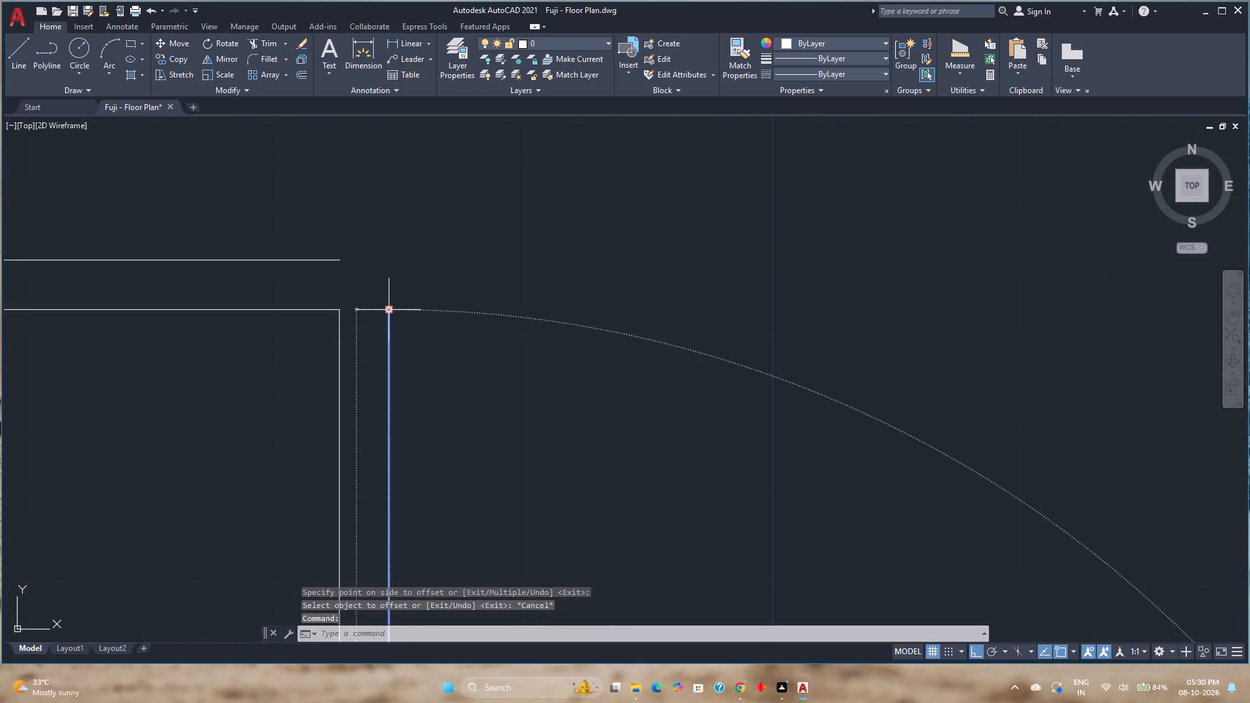
{"action": "left_click", "coordinate": [390, 309]}
{"action": "left_click", "coordinate": [389, 259]}
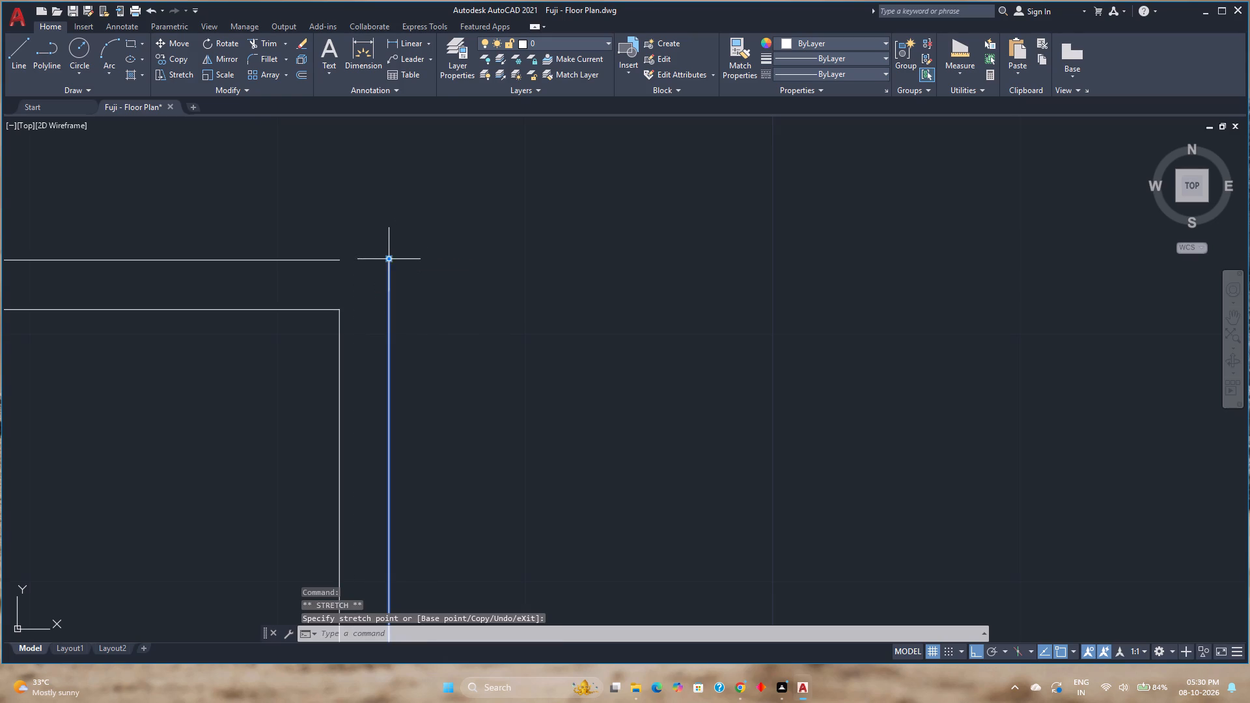
{"action": "left_click", "coordinate": [337, 259]}
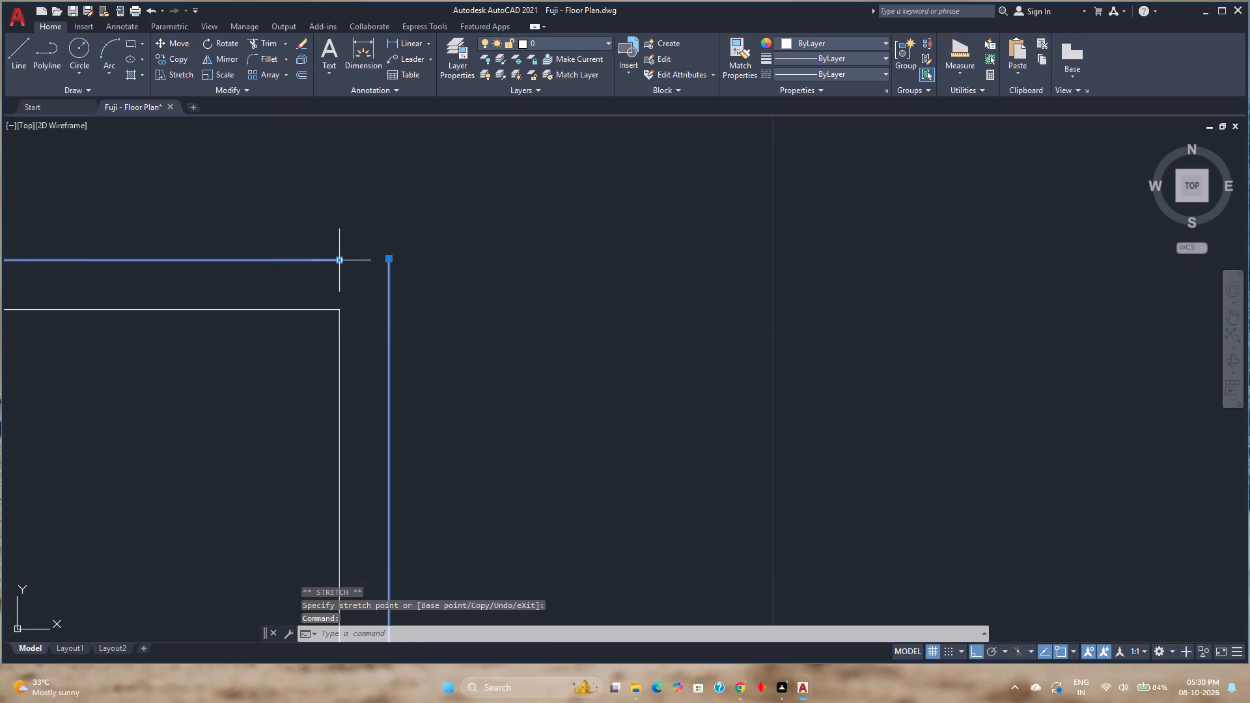
{"action": "left_click", "coordinate": [340, 257]}
{"action": "left_click", "coordinate": [389, 260]}
{"action": "key", "text": "Escape"}
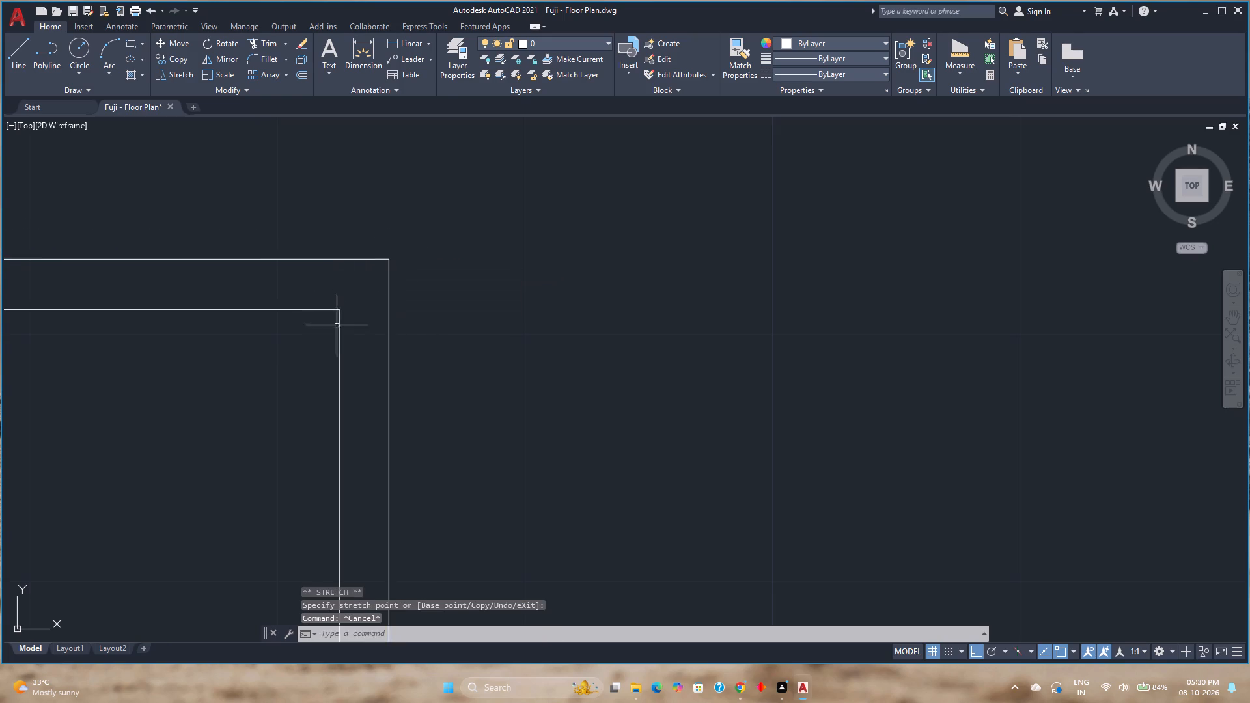
Measure the dimensions of the newly enclosed southern room and its partition.
{"action": "scroll", "coordinate": [352, 334], "scroll_direction": "down", "scroll_amount": 2}
{"action": "scroll", "coordinate": [333, 385], "scroll_direction": "down", "scroll_amount": 1}
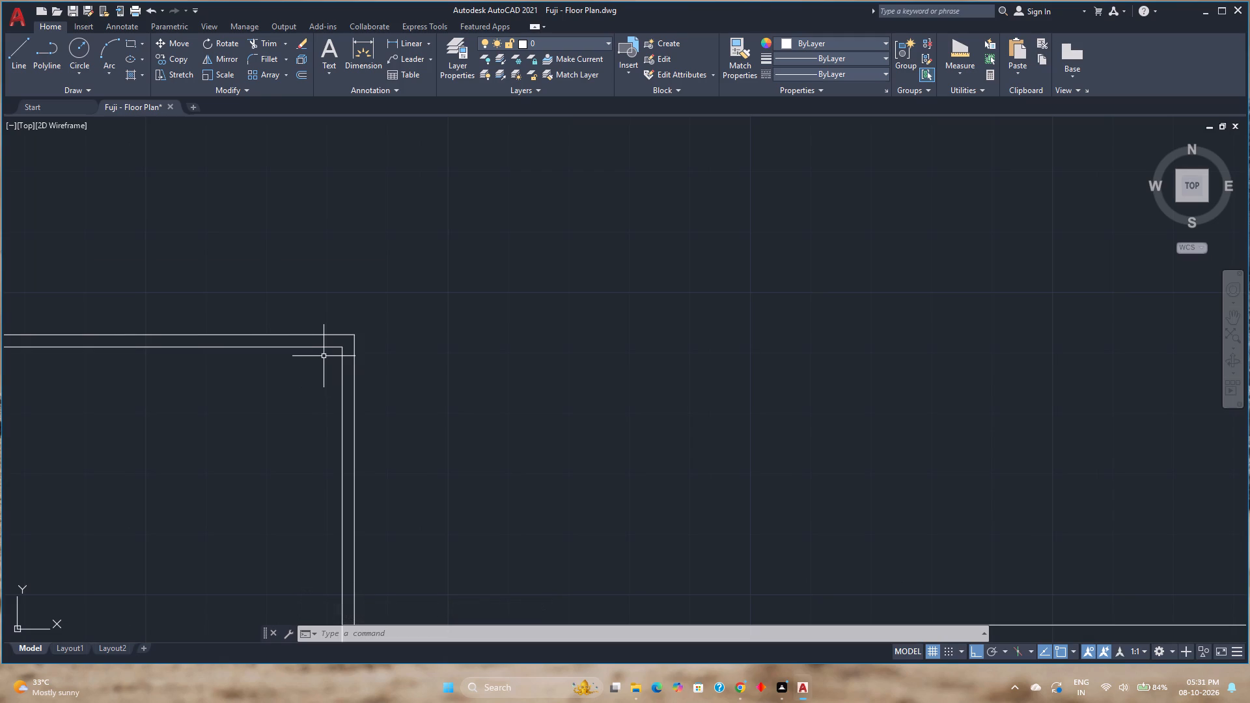
{"action": "scroll", "coordinate": [343, 379], "scroll_direction": "down", "scroll_amount": 1}
{"action": "scroll", "coordinate": [320, 553], "scroll_direction": "down", "scroll_amount": 1}
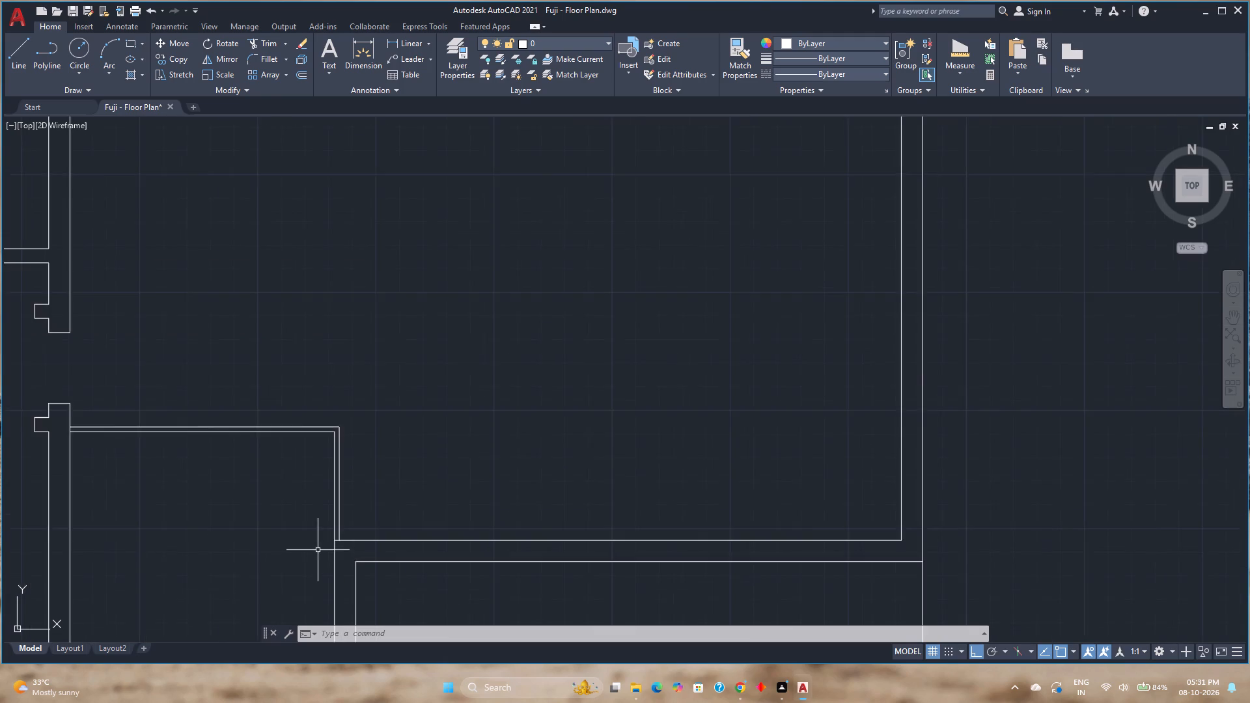
{"action": "scroll", "coordinate": [318, 549], "scroll_direction": "down", "scroll_amount": 1}
{"action": "middle_click_drag", "start_coordinate": [279, 547], "coordinate": [345, 405]}
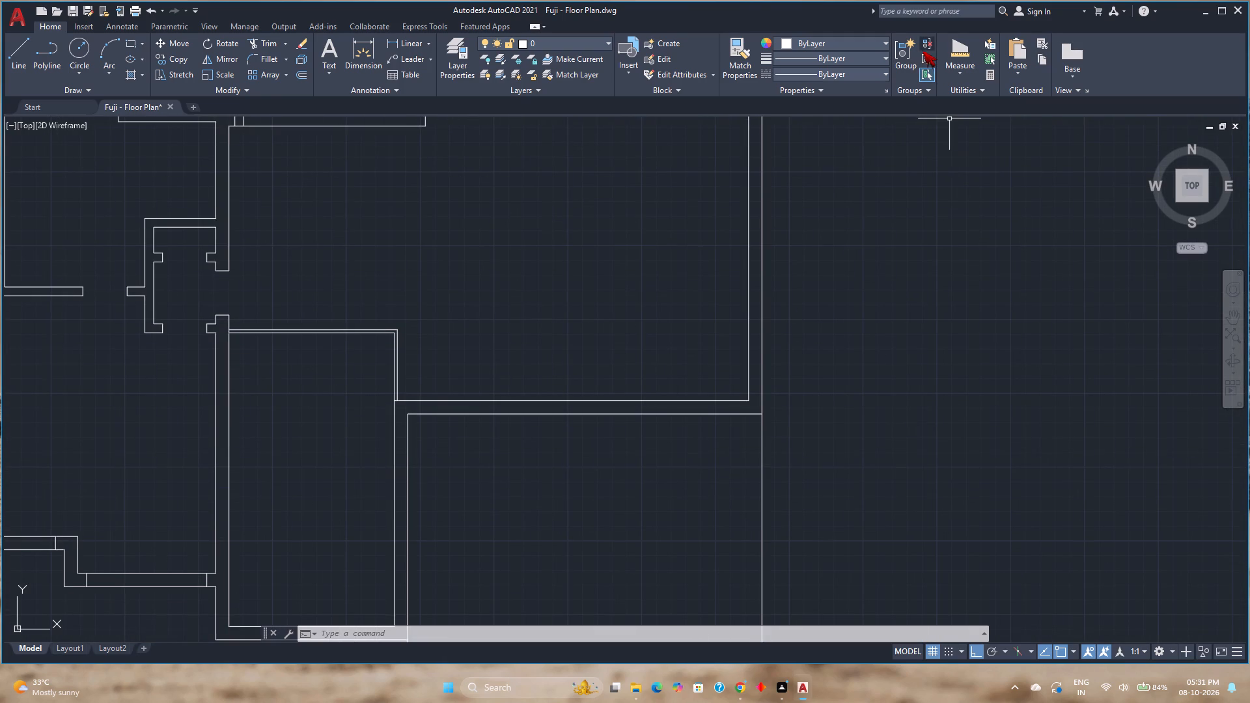
{"action": "left_click", "coordinate": [969, 69]}
{"action": "left_click", "coordinate": [975, 96]}
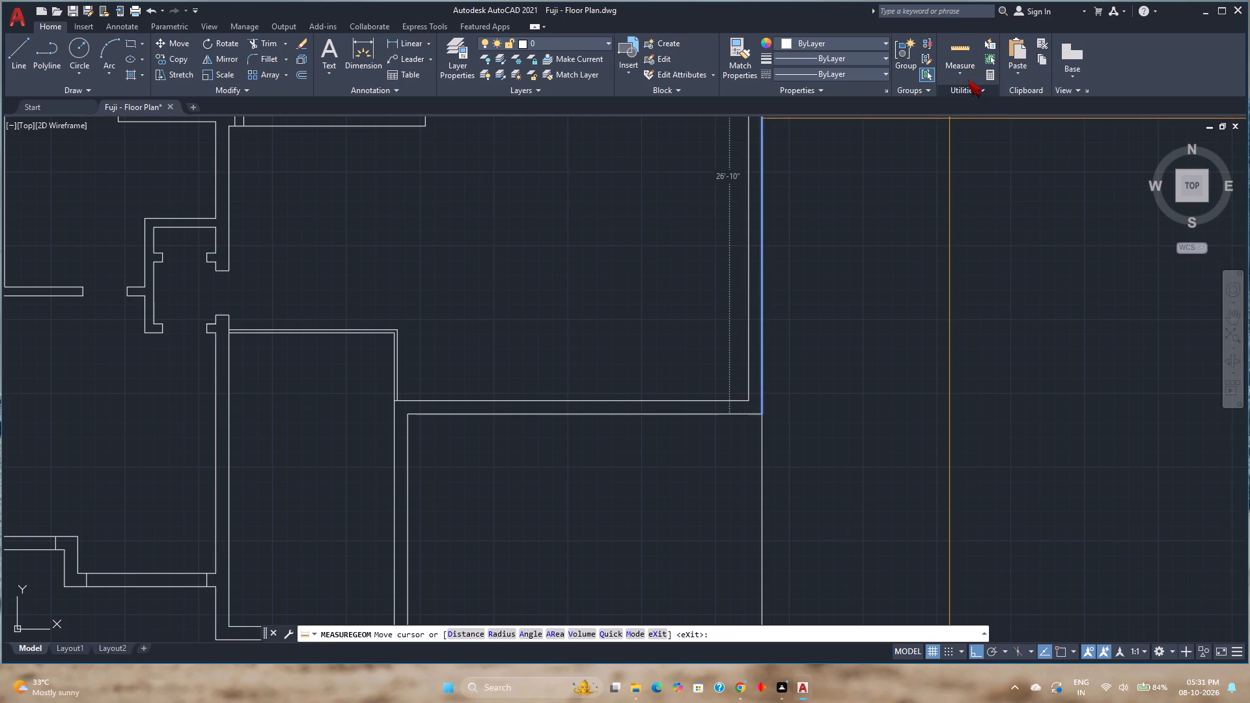
{"action": "left_click", "coordinate": [959, 49]}
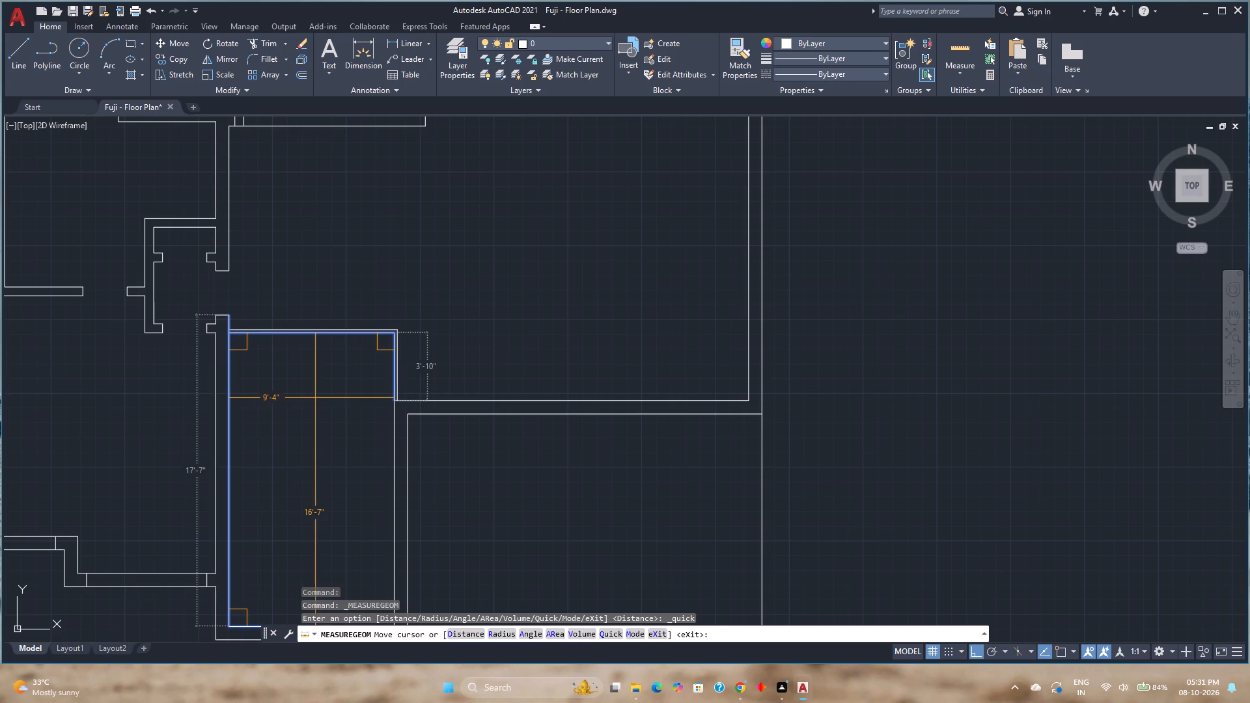
{"action": "middle_click_drag", "start_coordinate": [331, 406], "coordinate": [331, 338]}
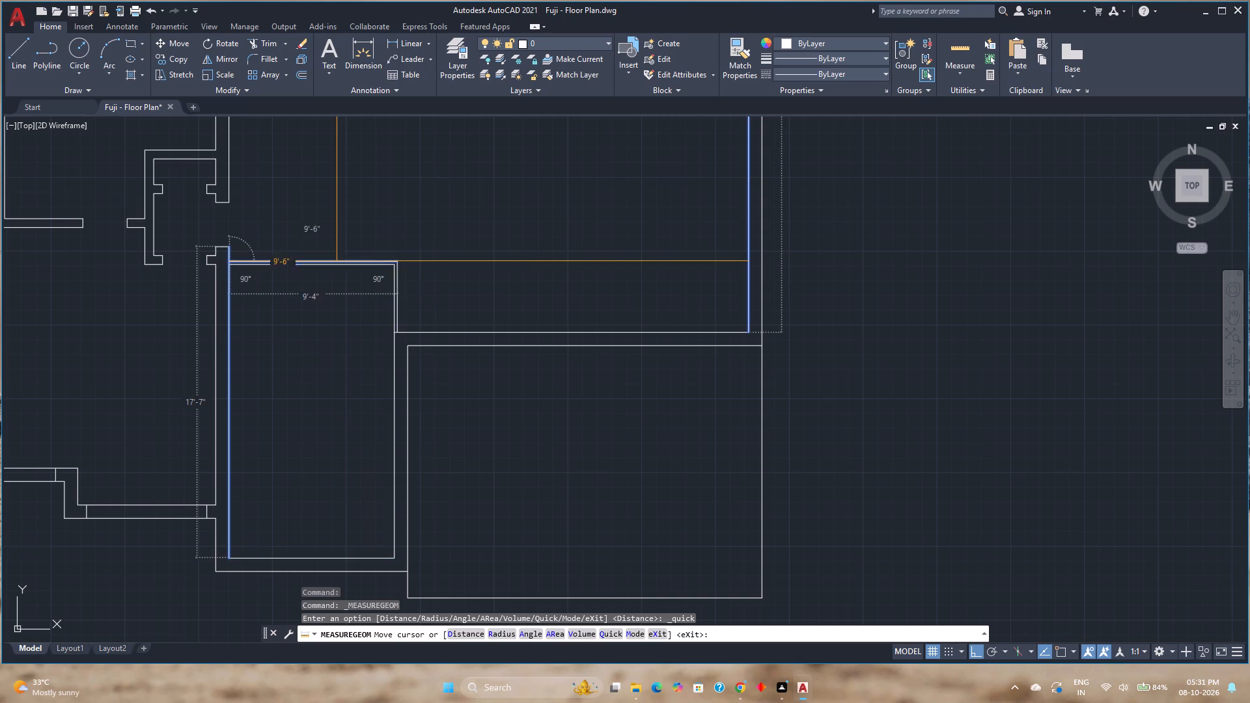
{"action": "key", "text": "Escape"}
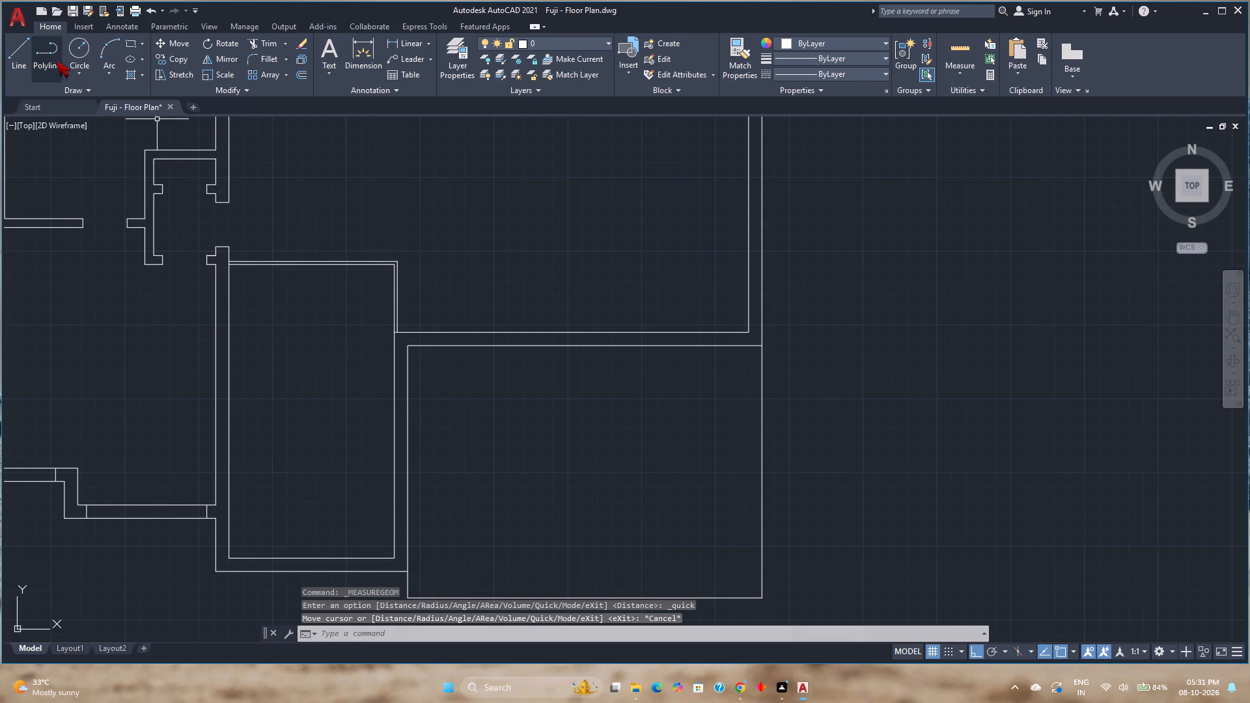
Offset the inner face of the room's south wall 4' north into the room.
{"action": "left_click", "coordinate": [299, 75]}
{"action": "type", "text": "4'"}
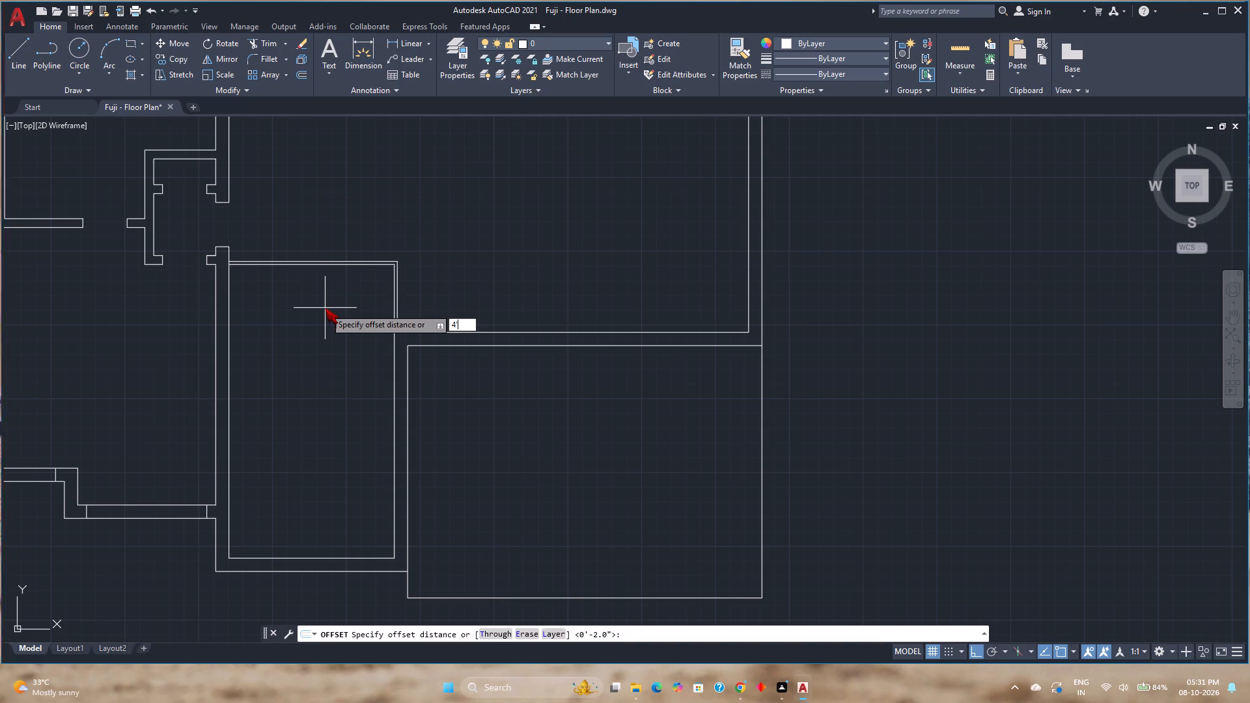
{"action": "key", "text": "Return"}
{"action": "right_click_drag", "start_coordinate": [387, 309], "coordinate": [393, 305]}
{"action": "key", "text": "Escape"}
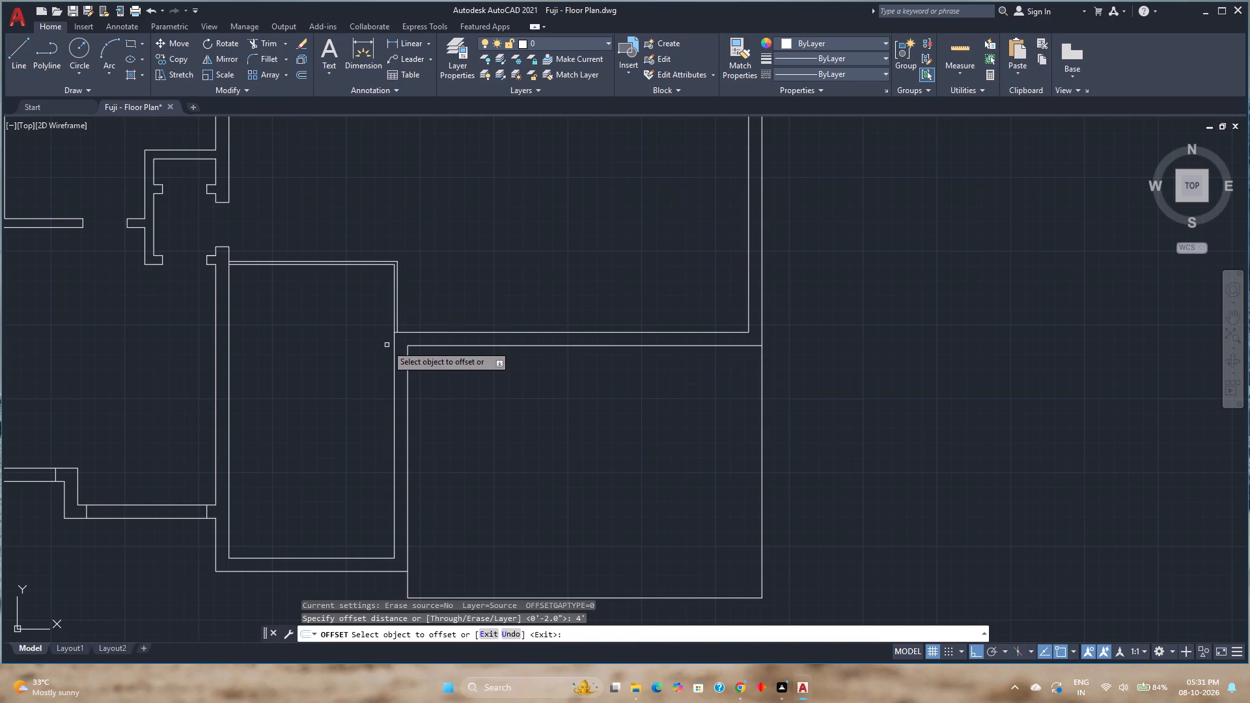
{"action": "left_click", "coordinate": [351, 558]}
{"action": "left_click", "coordinate": [345, 508]}
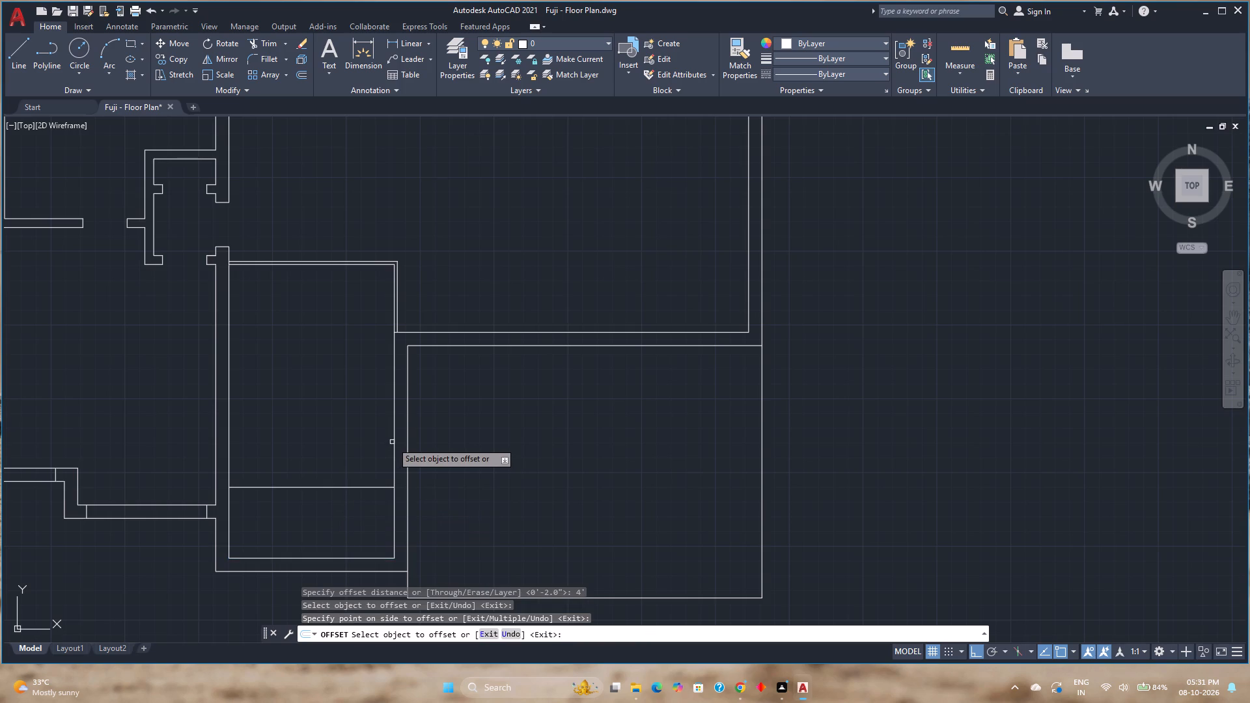
Offset the inner face of the short east partition 3'6" west into the room.
{"action": "left_click", "coordinate": [393, 301]}
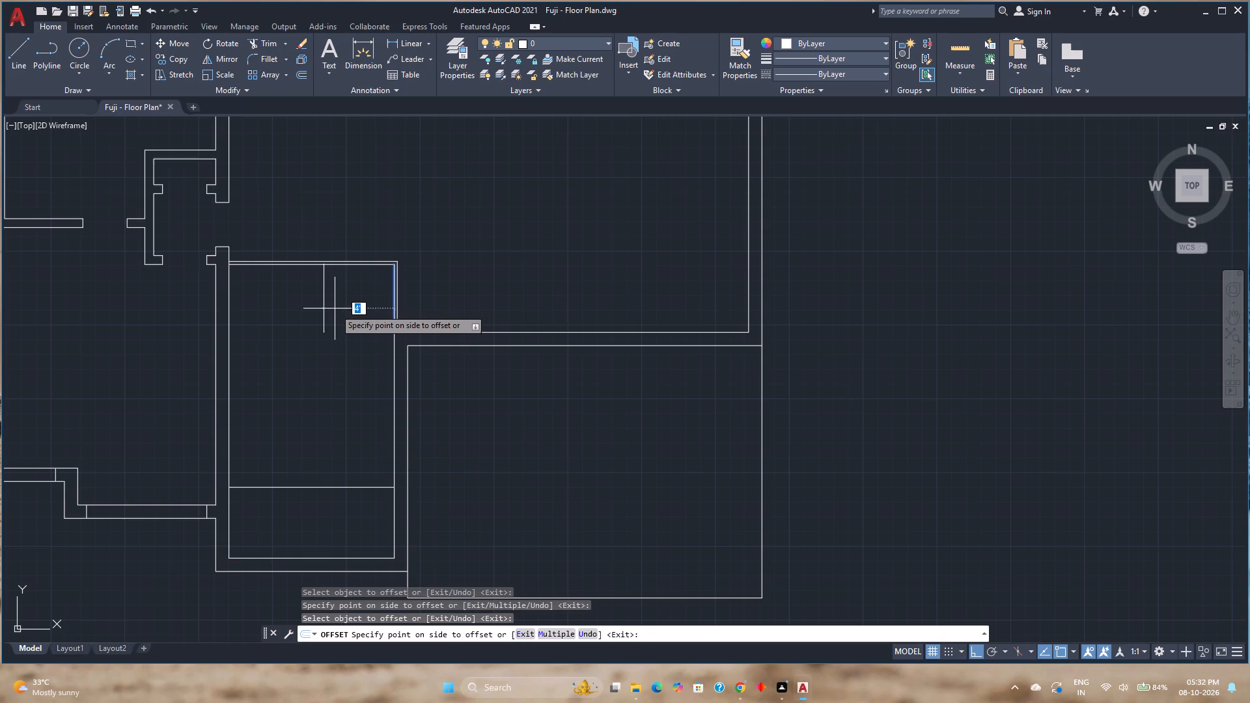
{"action": "key", "text": "3"}
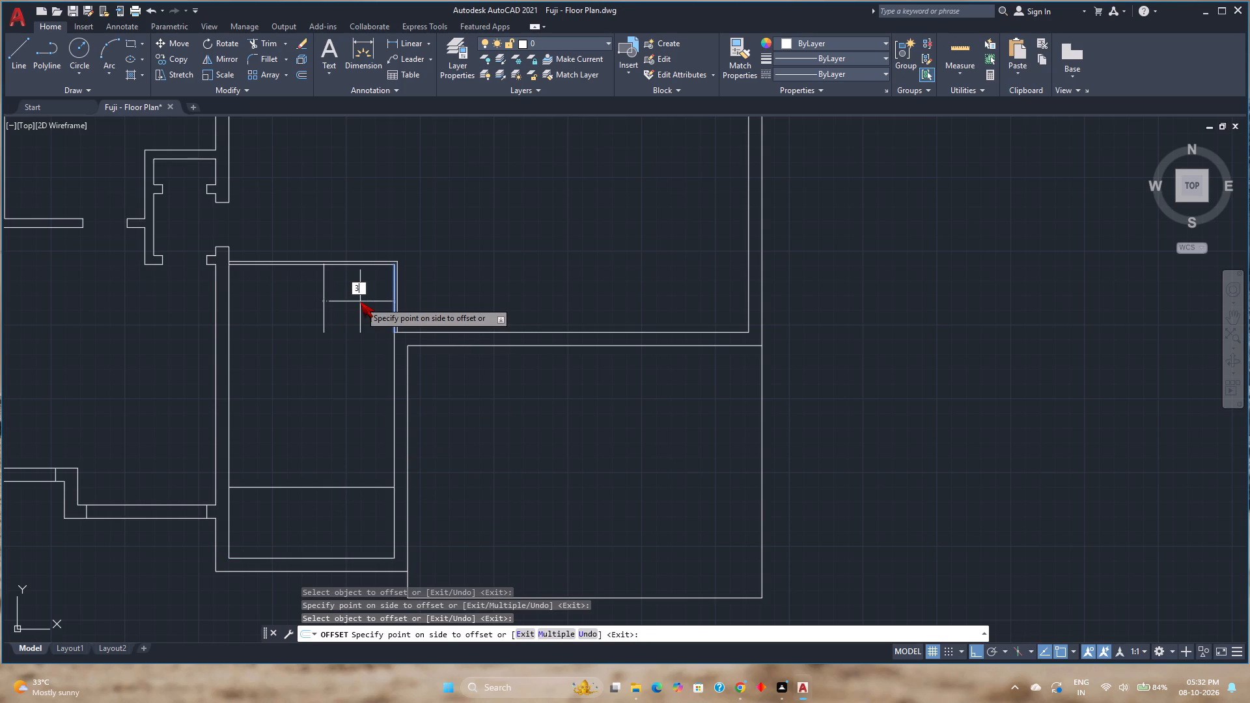
{"action": "type", "text": "'6"}
{"action": "key", "text": "Return"}
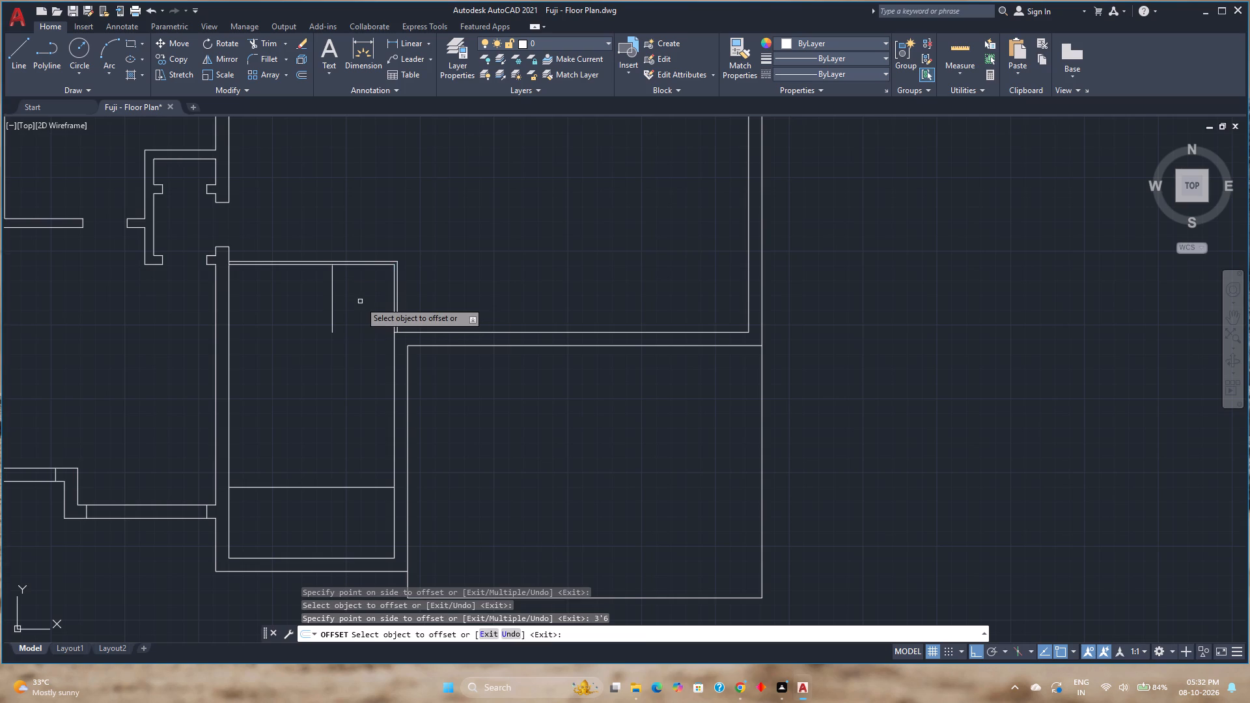
{"action": "key", "text": "Escape"}
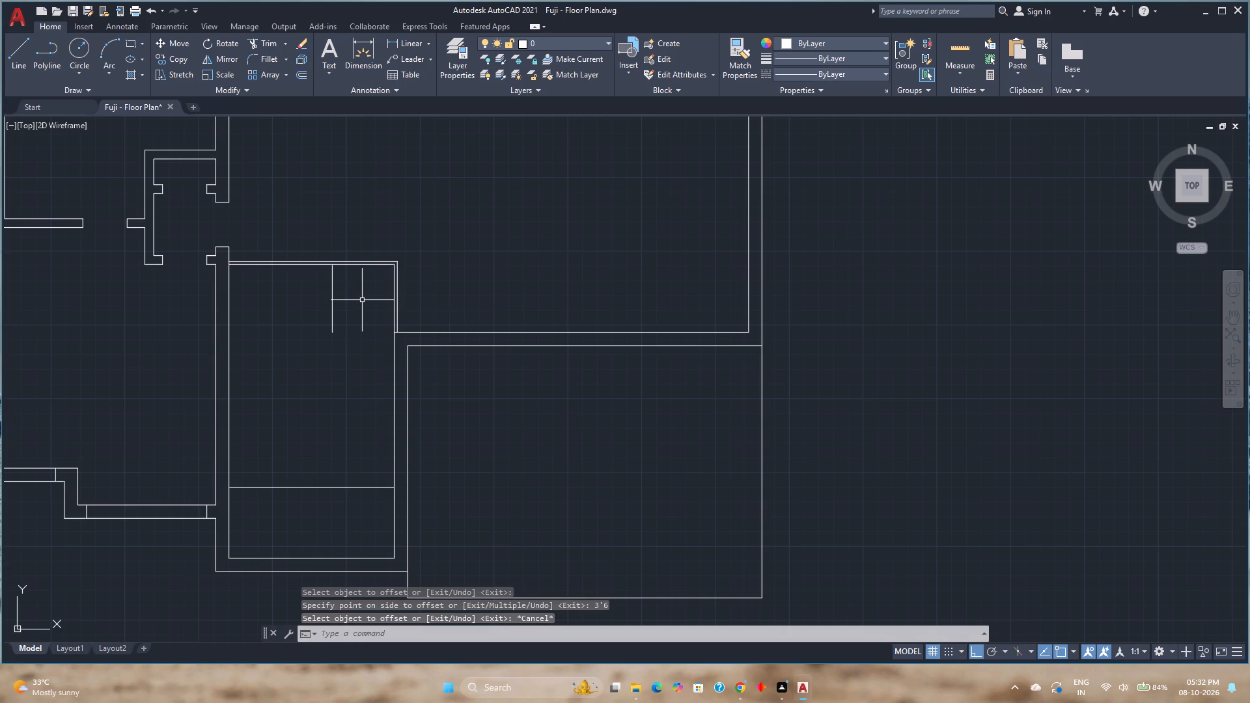
Draw a line along the north partition's inner face from the 3'6" offset line to the room's north-east corner.
{"action": "scroll", "coordinate": [316, 270], "scroll_direction": "up", "scroll_amount": 2}
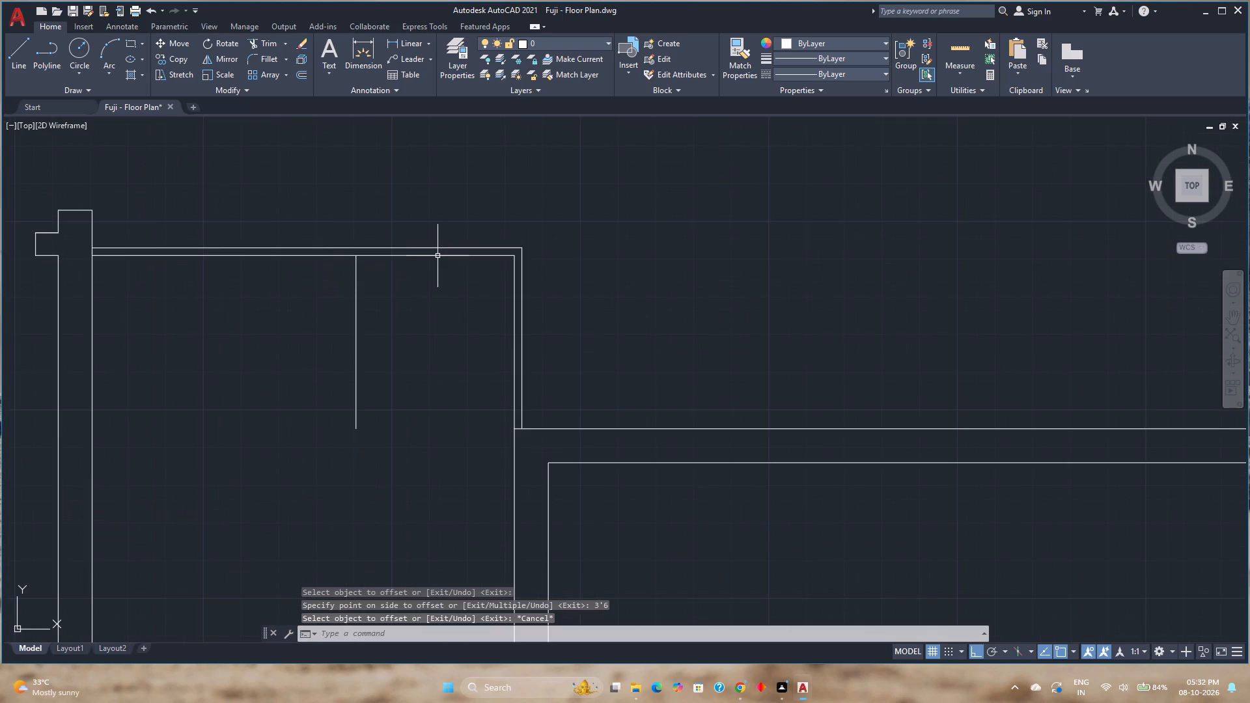
{"action": "left_click", "coordinate": [14, 57]}
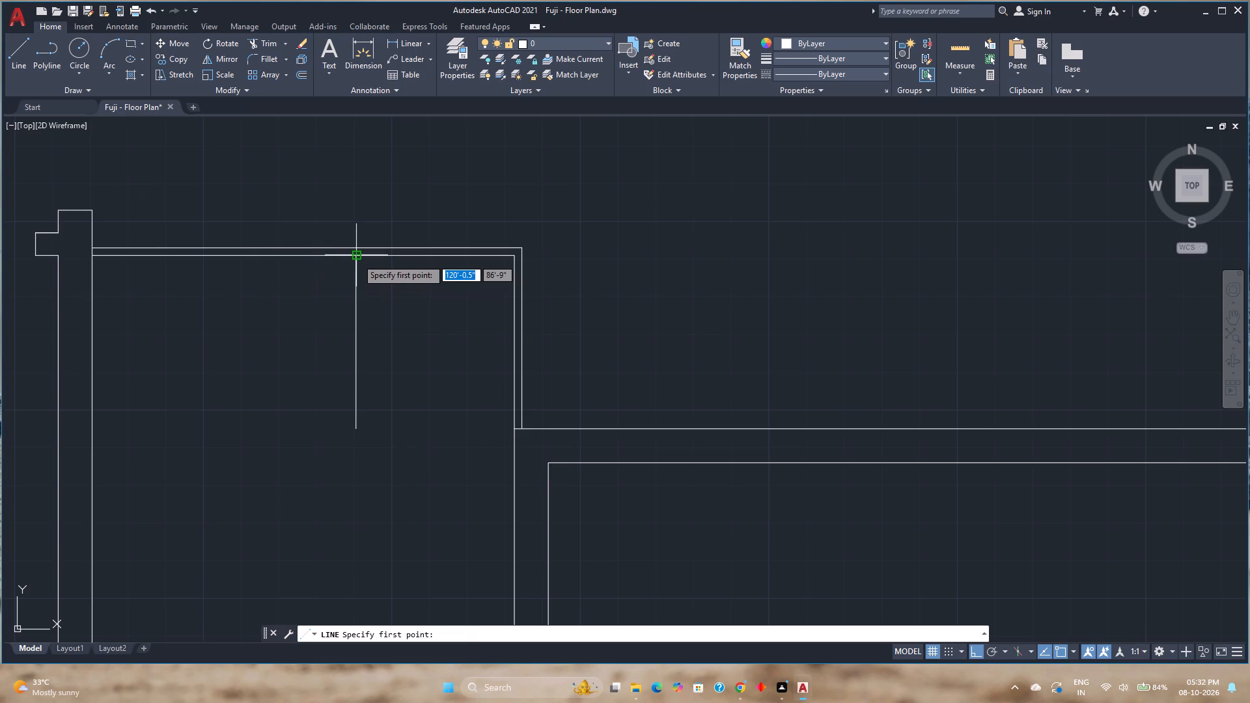
{"action": "left_click", "coordinate": [357, 258]}
{"action": "left_click", "coordinate": [513, 258]}
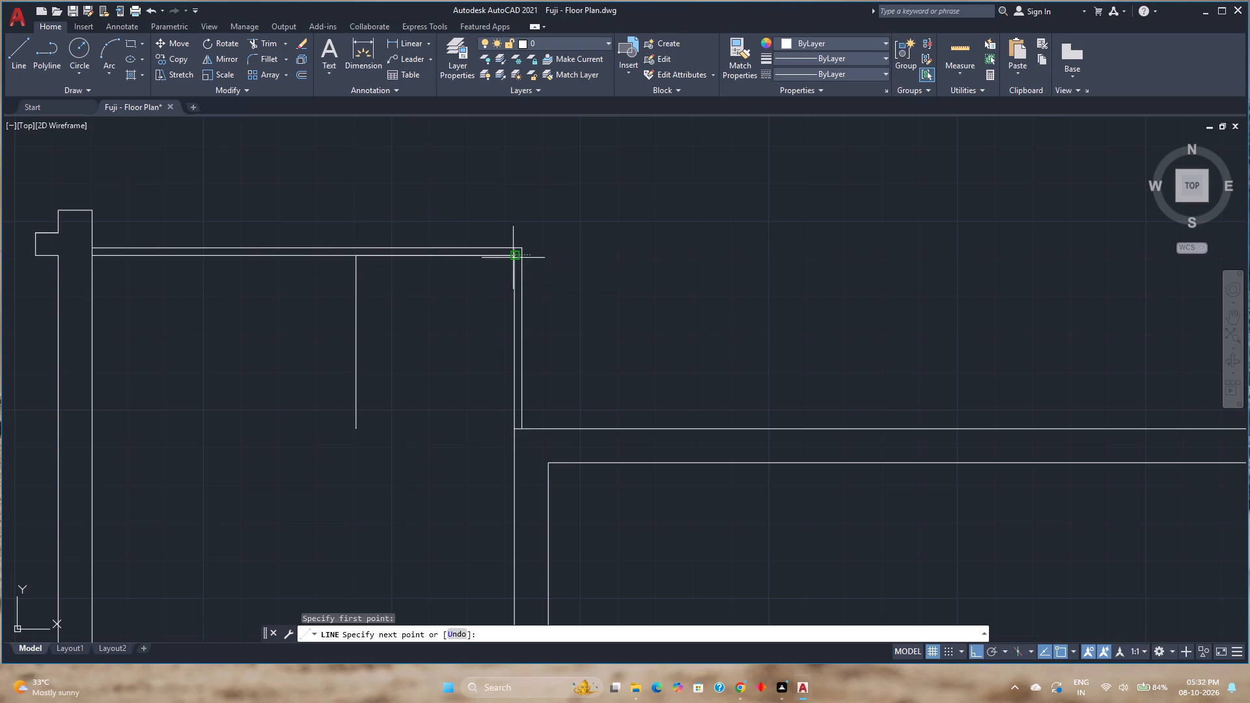
{"action": "key", "text": "Escape"}
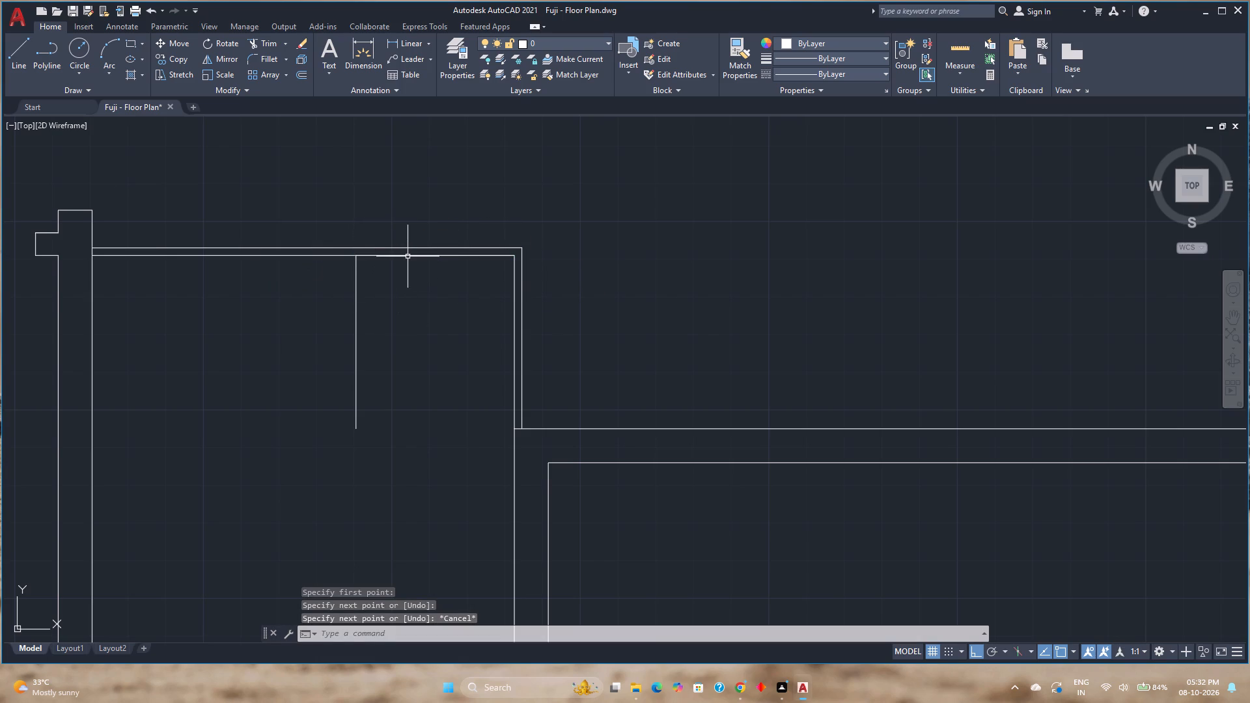
Move the new short horizontal line 11" south from the north partition to form the first stair tread line.
{"action": "left_click", "coordinate": [408, 256]}
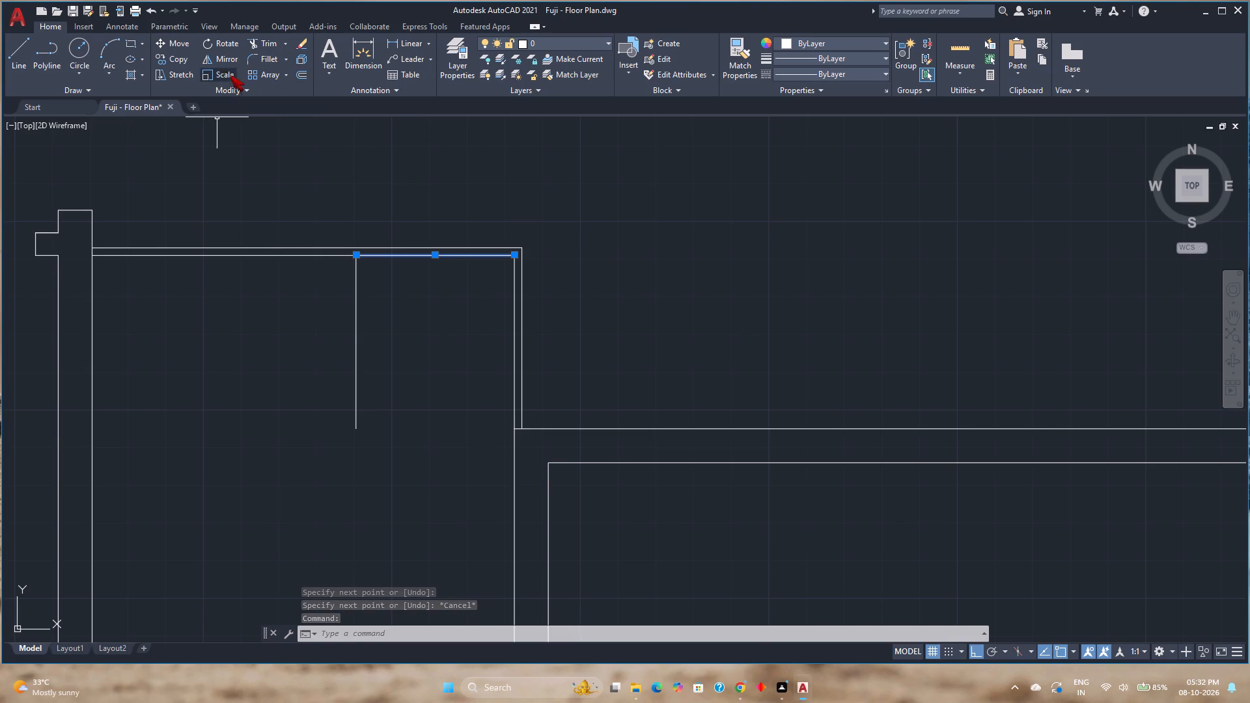
{"action": "left_click", "coordinate": [176, 40]}
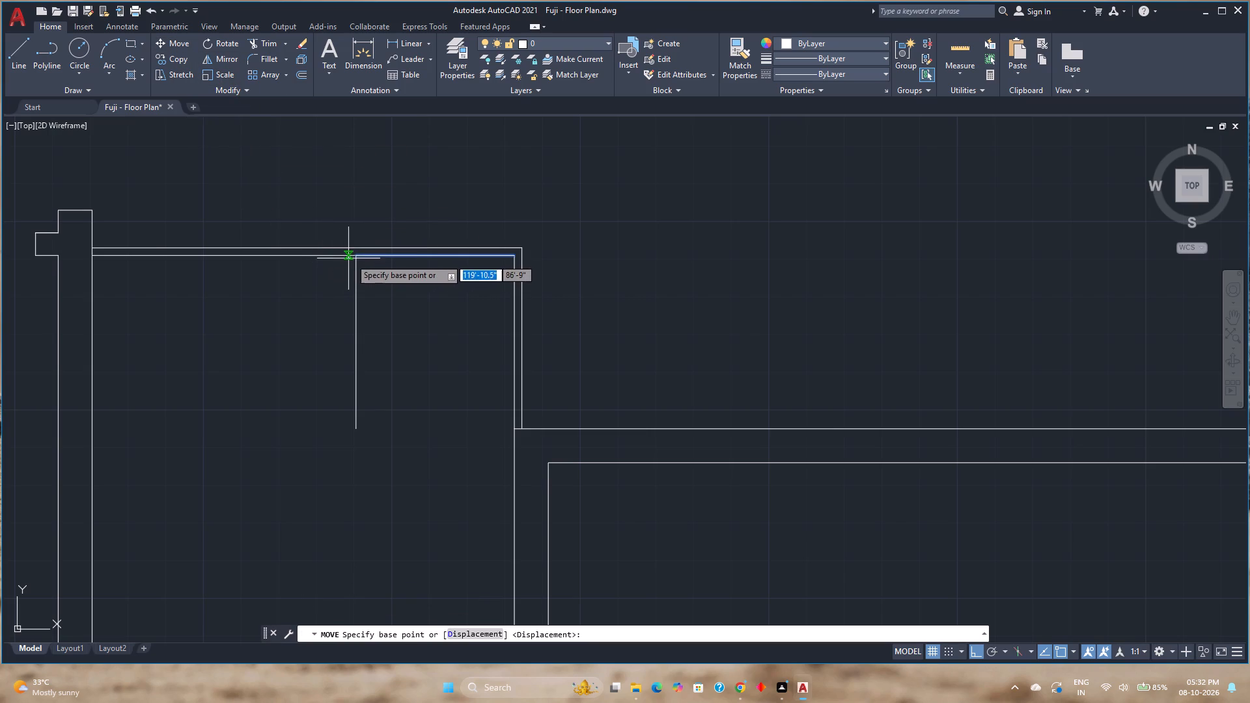
{"action": "left_click", "coordinate": [353, 257]}
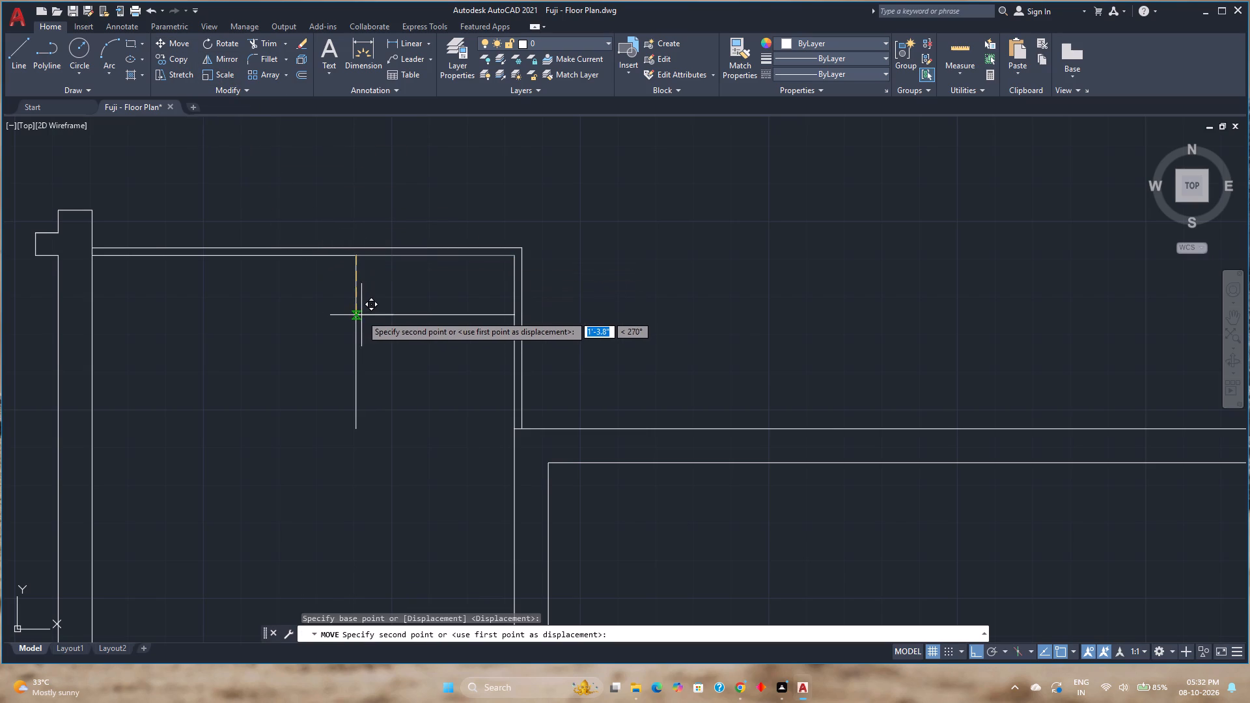
{"action": "type", "text": "11"}
{"action": "key", "text": "Return"}
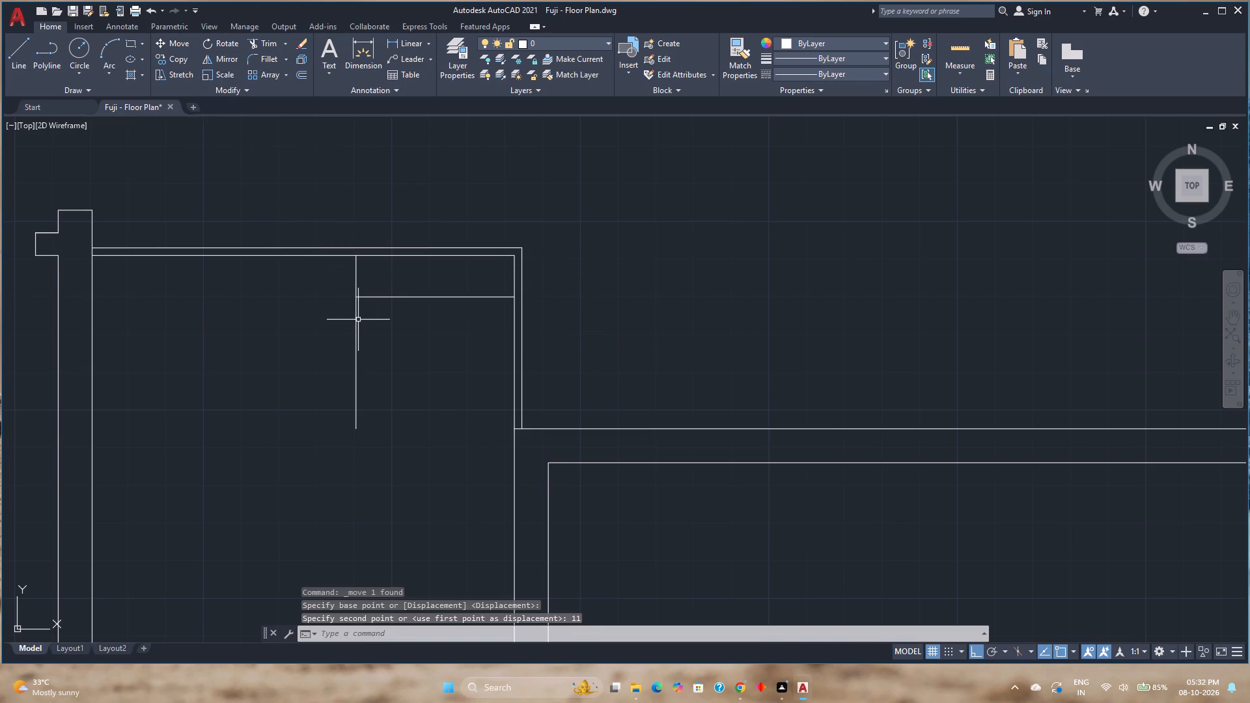
Offset the first tread line southward at 11" spacing to add four more tread lines.
{"action": "scroll", "coordinate": [359, 351], "scroll_direction": "down", "scroll_amount": 1}
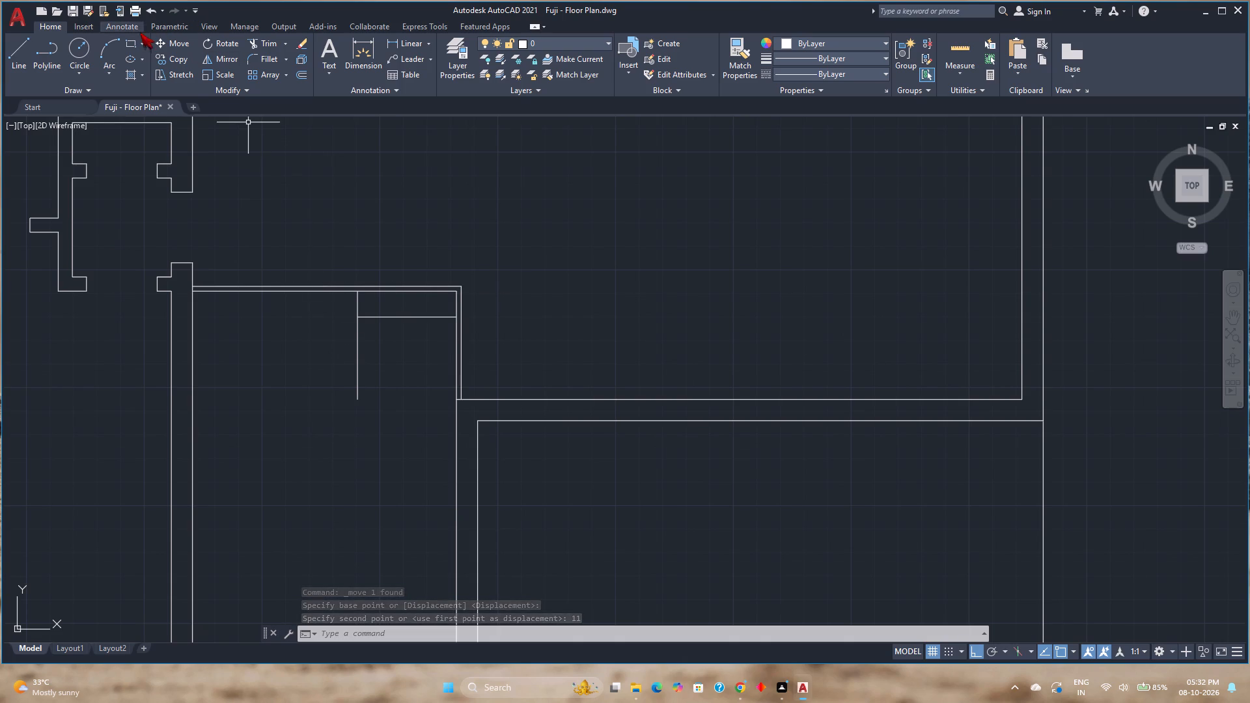
{"action": "left_click", "coordinate": [299, 74]}
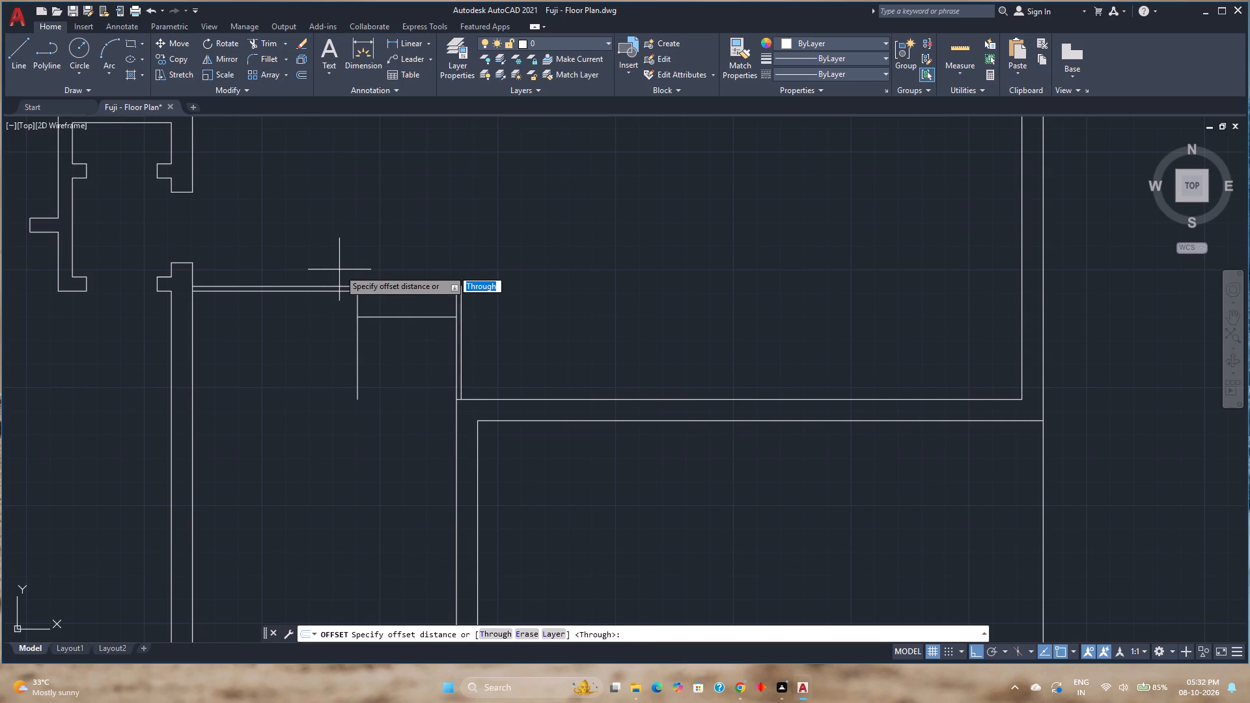
{"action": "key", "text": "1"}
{"action": "key", "text": "1"}
{"action": "key", "text": "Return"}
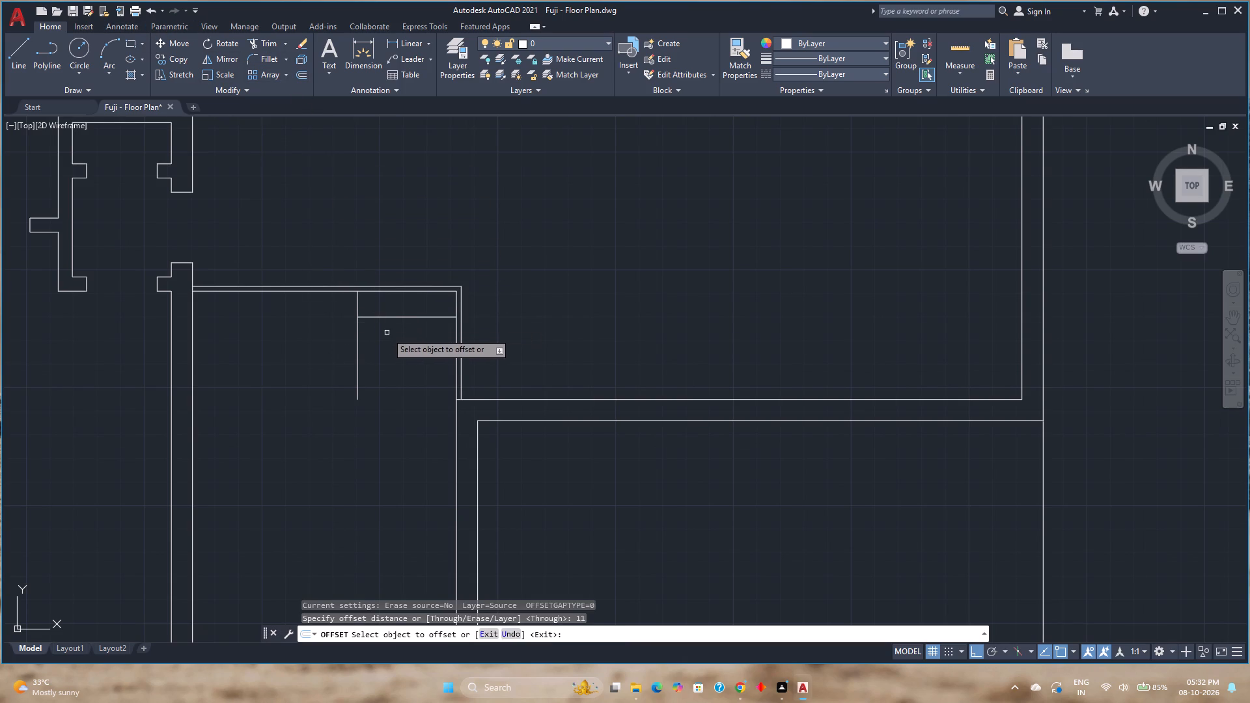
{"action": "left_click", "coordinate": [393, 317]}
{"action": "left_click", "coordinate": [400, 373]}
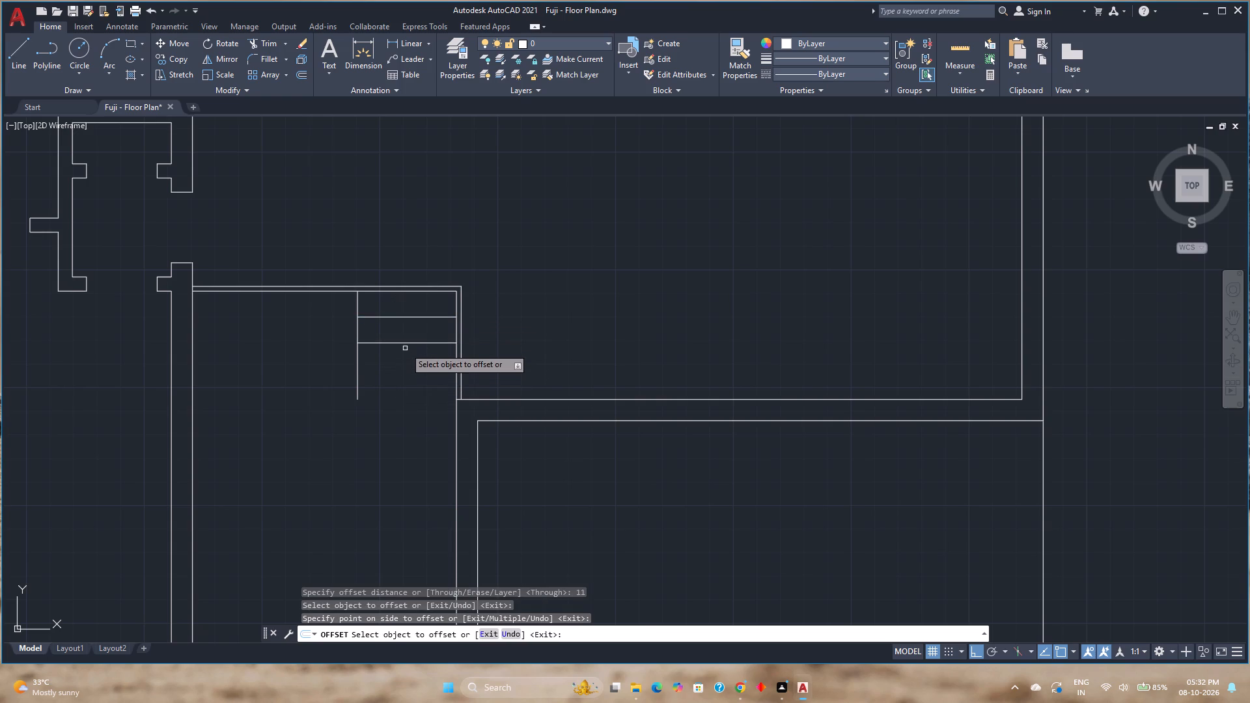
{"action": "left_click", "coordinate": [404, 344]}
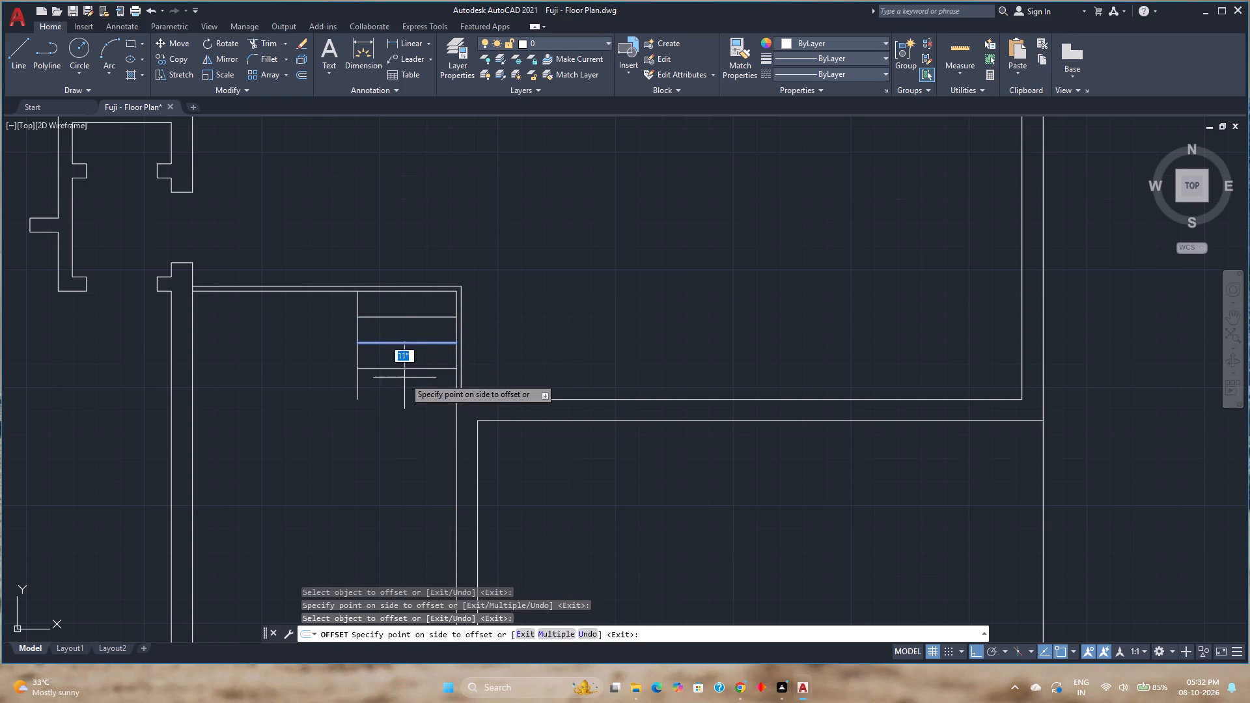
{"action": "left_click", "coordinate": [404, 379]}
{"action": "left_click", "coordinate": [406, 369]}
{"action": "left_click", "coordinate": [406, 391]}
{"action": "left_click", "coordinate": [408, 395]}
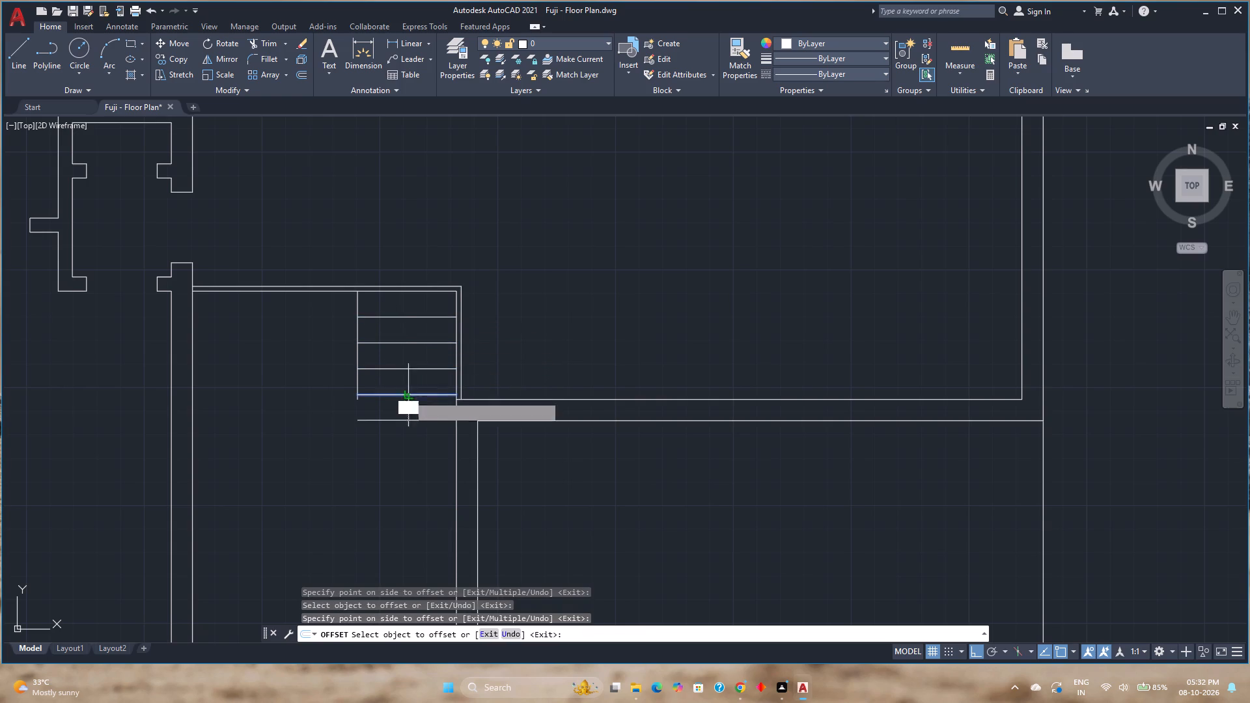
{"action": "left_click", "coordinate": [403, 441]}
Continue the 11" offsets southward from the last tread line to add six more treads.
{"action": "middle_click_drag", "start_coordinate": [403, 437], "coordinate": [402, 367]}
{"action": "left_click", "coordinate": [402, 353]}
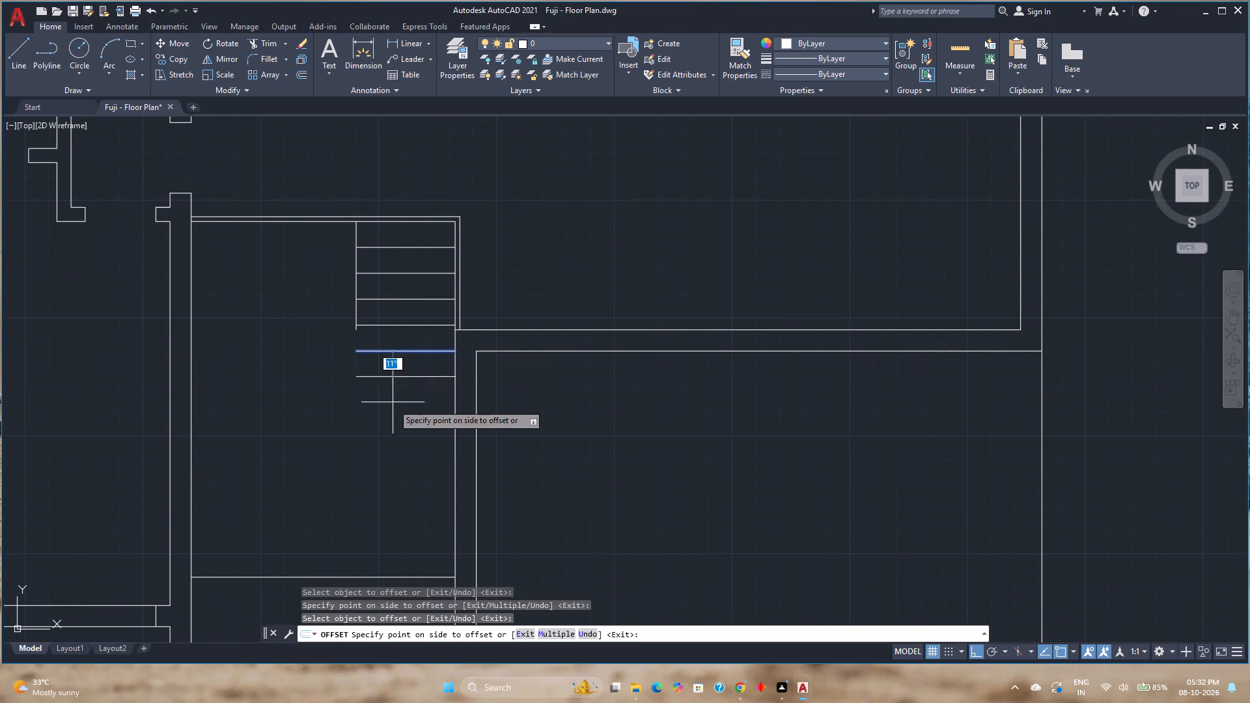
{"action": "left_click", "coordinate": [393, 406]}
{"action": "left_click", "coordinate": [391, 378]}
{"action": "left_click", "coordinate": [389, 422]}
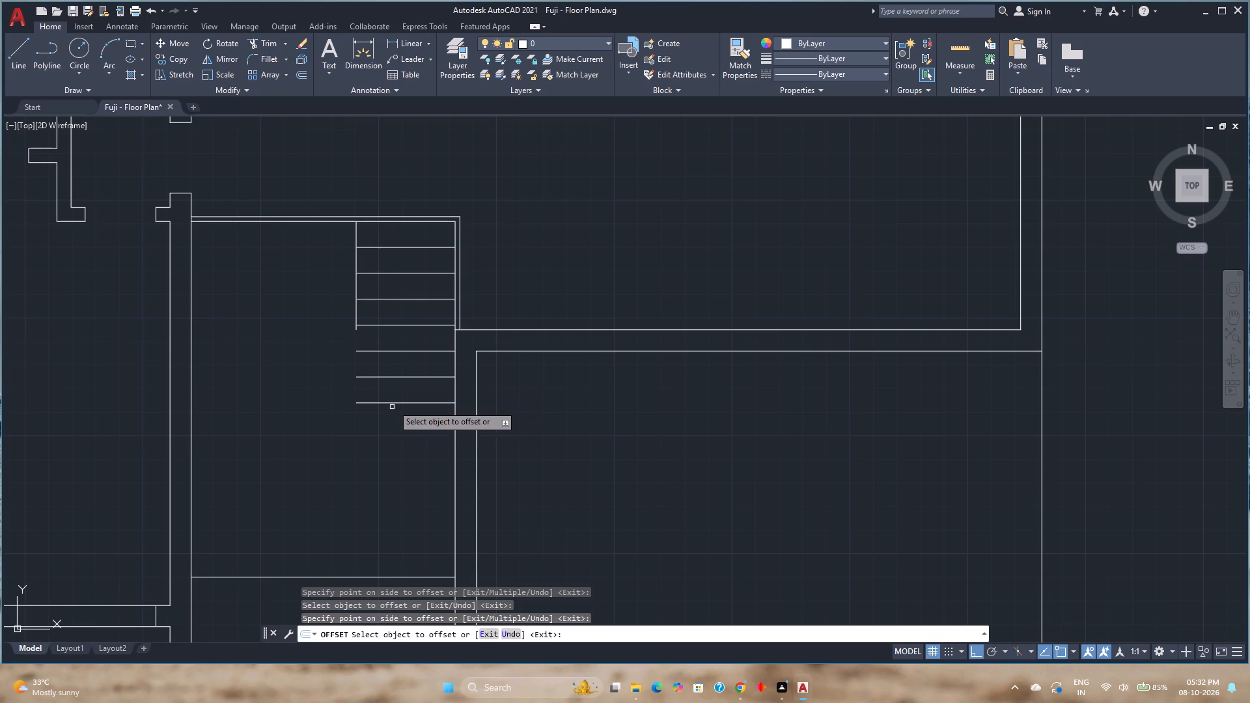
{"action": "left_click", "coordinate": [393, 402]}
{"action": "left_click", "coordinate": [399, 454]}
{"action": "left_click", "coordinate": [400, 428]}
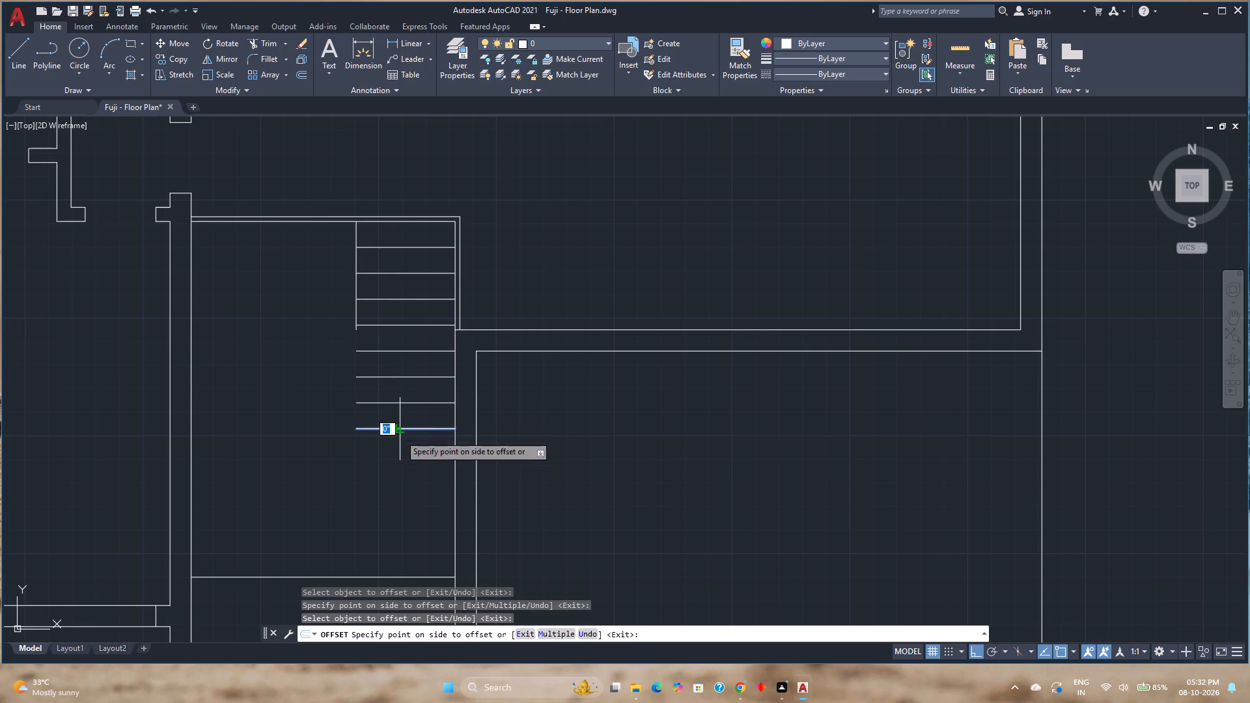
{"action": "left_click", "coordinate": [398, 466]}
{"action": "left_click", "coordinate": [406, 455]}
{"action": "left_click", "coordinate": [404, 501]}
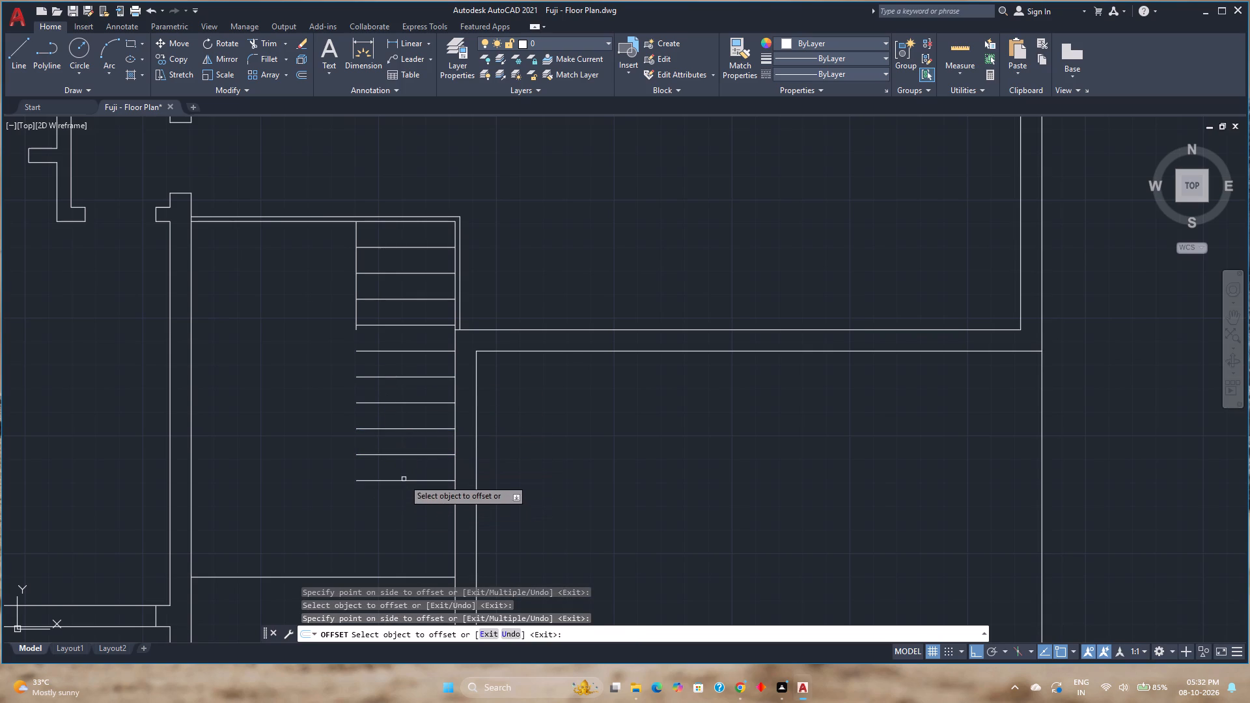
{"action": "left_click", "coordinate": [404, 479]}
{"action": "left_click", "coordinate": [396, 533]}
Add the last three tread lines at 11" spacing toward the room's south end and finish offsetting.
{"action": "middle_click_drag", "start_coordinate": [394, 502], "coordinate": [388, 413]}
{"action": "left_click", "coordinate": [390, 419]}
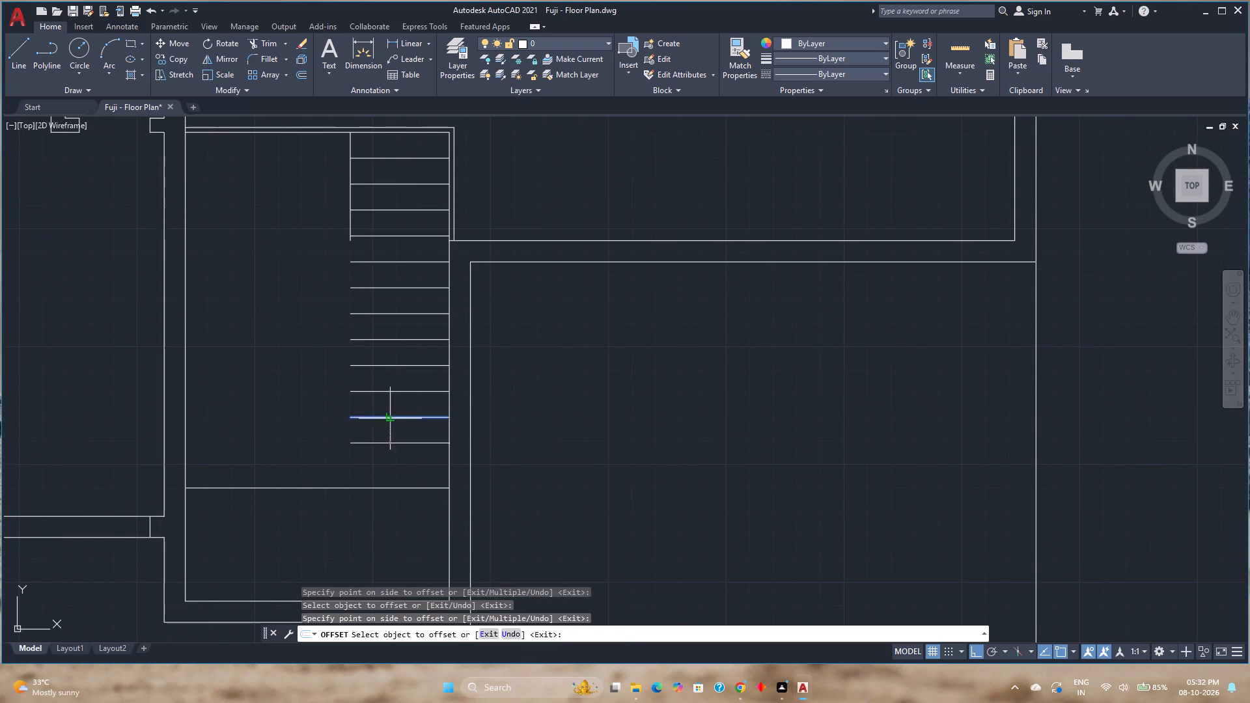
{"action": "left_click", "coordinate": [383, 466]}
{"action": "left_click", "coordinate": [384, 443]}
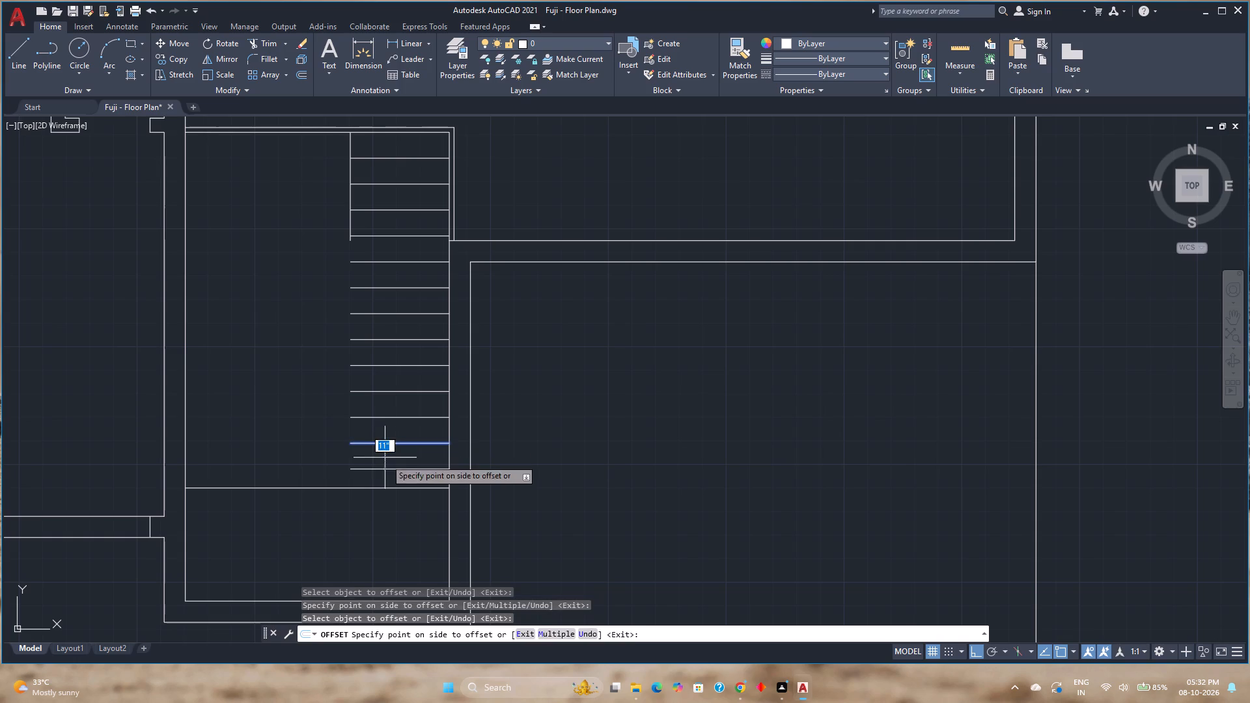
{"action": "left_click", "coordinate": [385, 471]}
{"action": "middle_click_drag", "start_coordinate": [388, 480], "coordinate": [412, 395]}
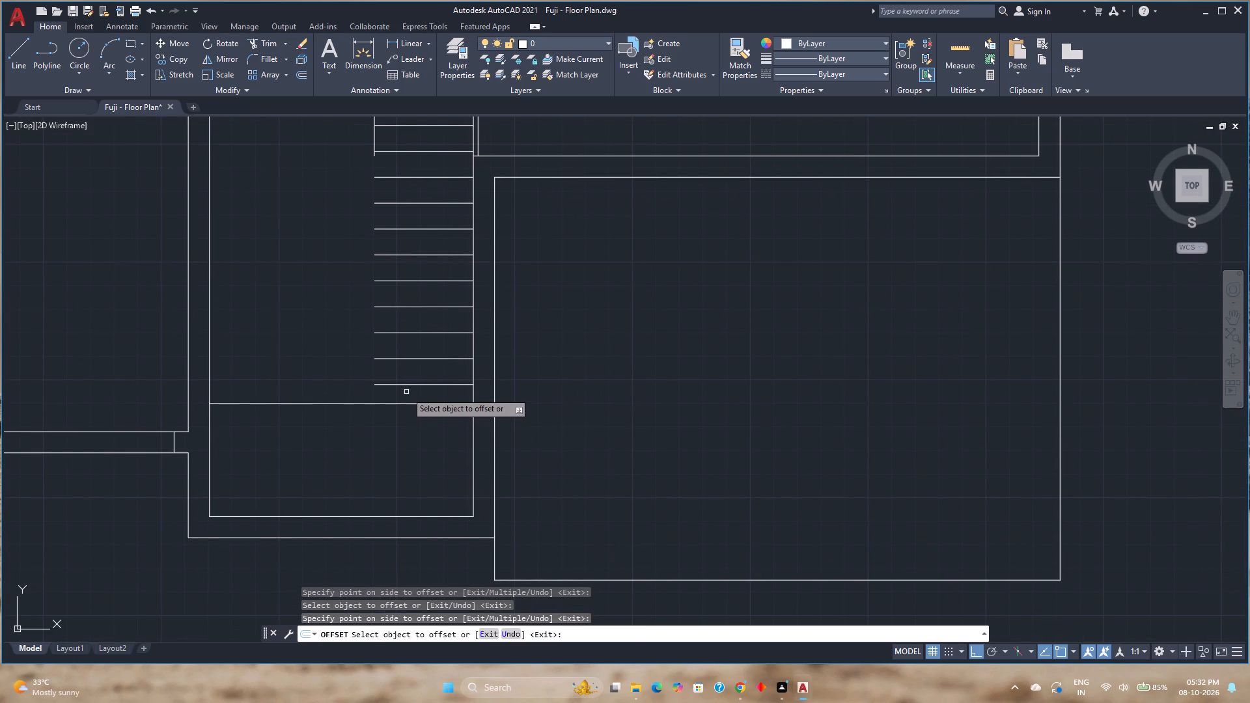
{"action": "left_click", "coordinate": [406, 386]}
{"action": "left_click", "coordinate": [406, 440]}
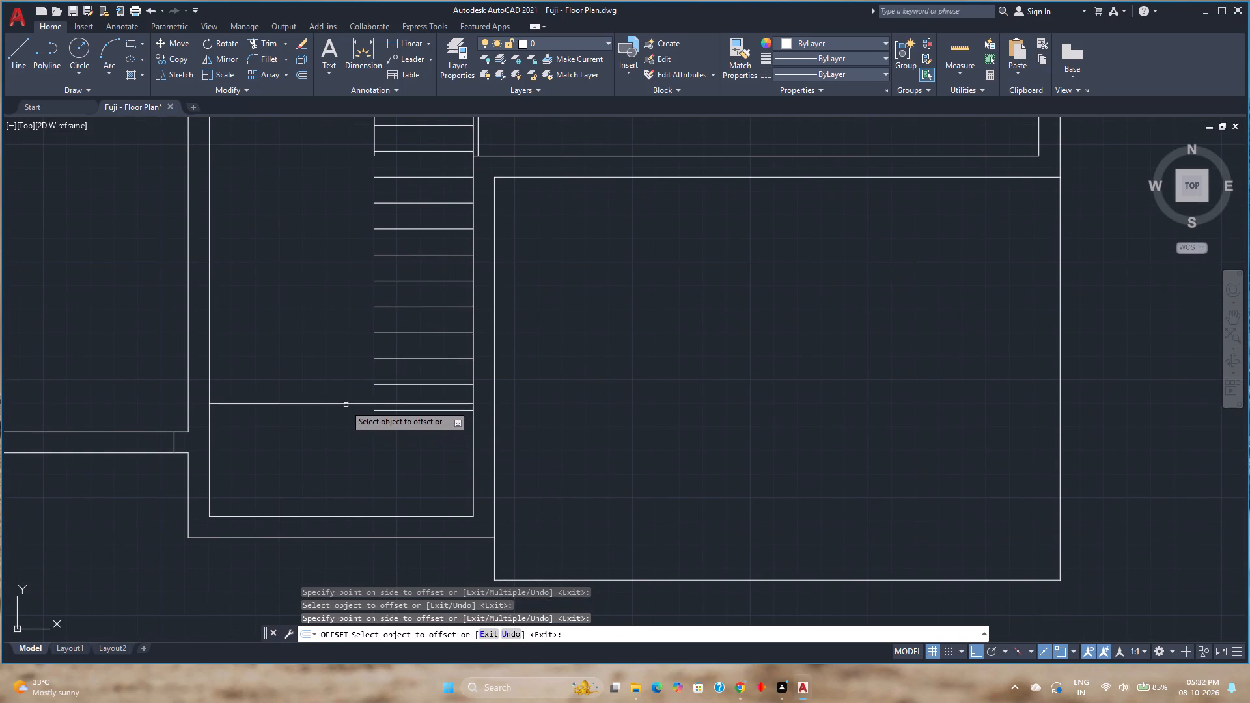
{"action": "key", "text": "Escape"}
{"action": "key", "text": "space"}
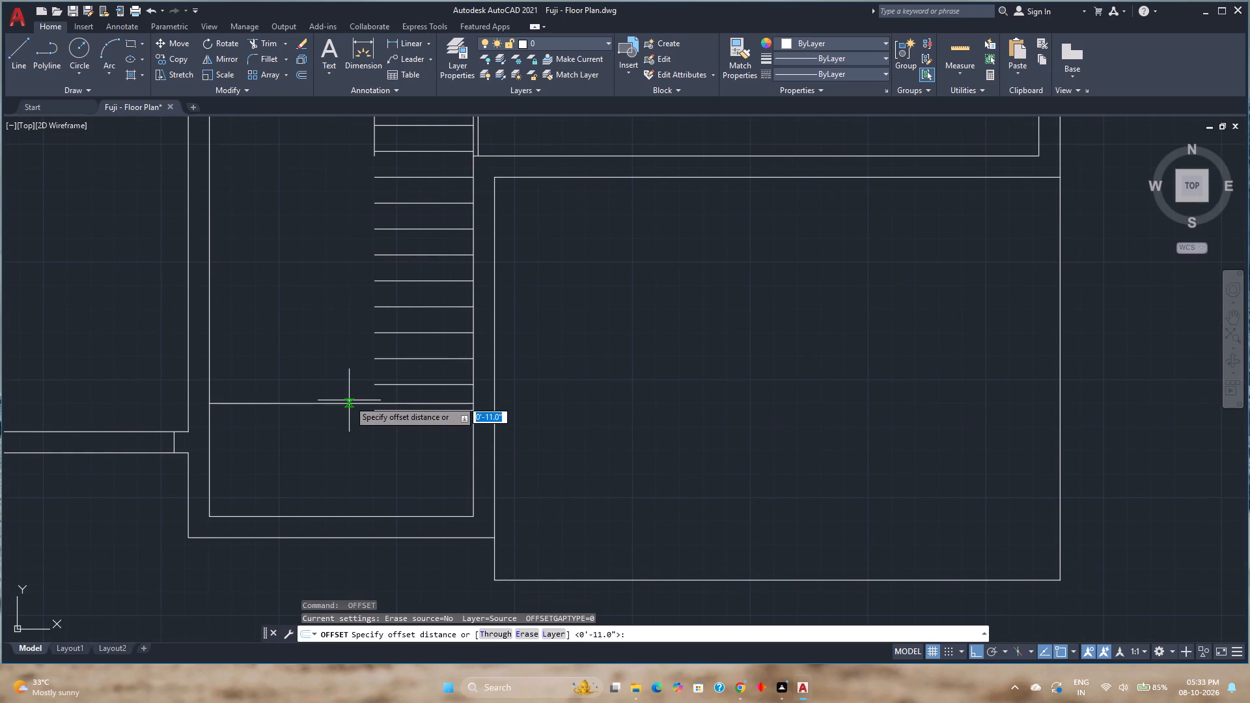
{"action": "key", "text": "Escape"}
Delete the full-width horizontal line lying 4' north of the south wall's inner face.
{"action": "left_click", "coordinate": [350, 406]}
{"action": "left_click", "coordinate": [348, 403]}
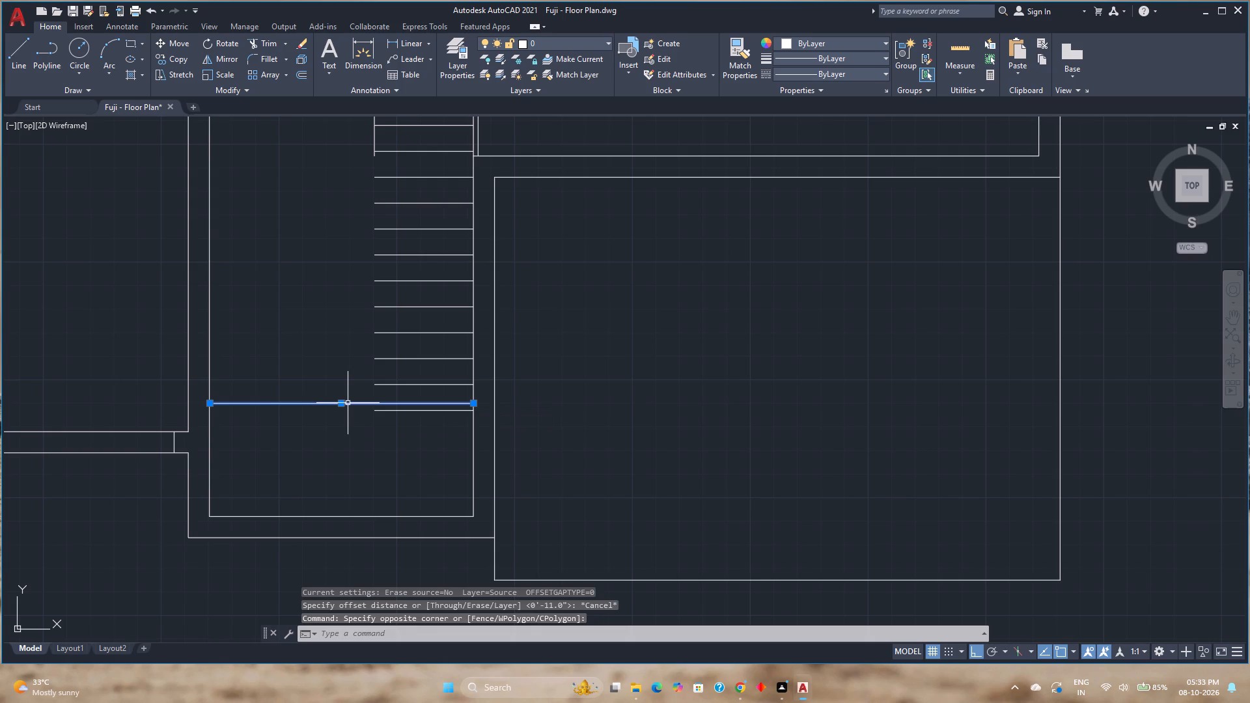
{"action": "key", "text": "Delete"}
Join the two collinear segments of the stair room's east inner face into one line.
{"action": "scroll", "coordinate": [361, 363], "scroll_direction": "down", "scroll_amount": 1}
{"action": "middle_click_drag", "start_coordinate": [364, 363], "coordinate": [381, 473]}
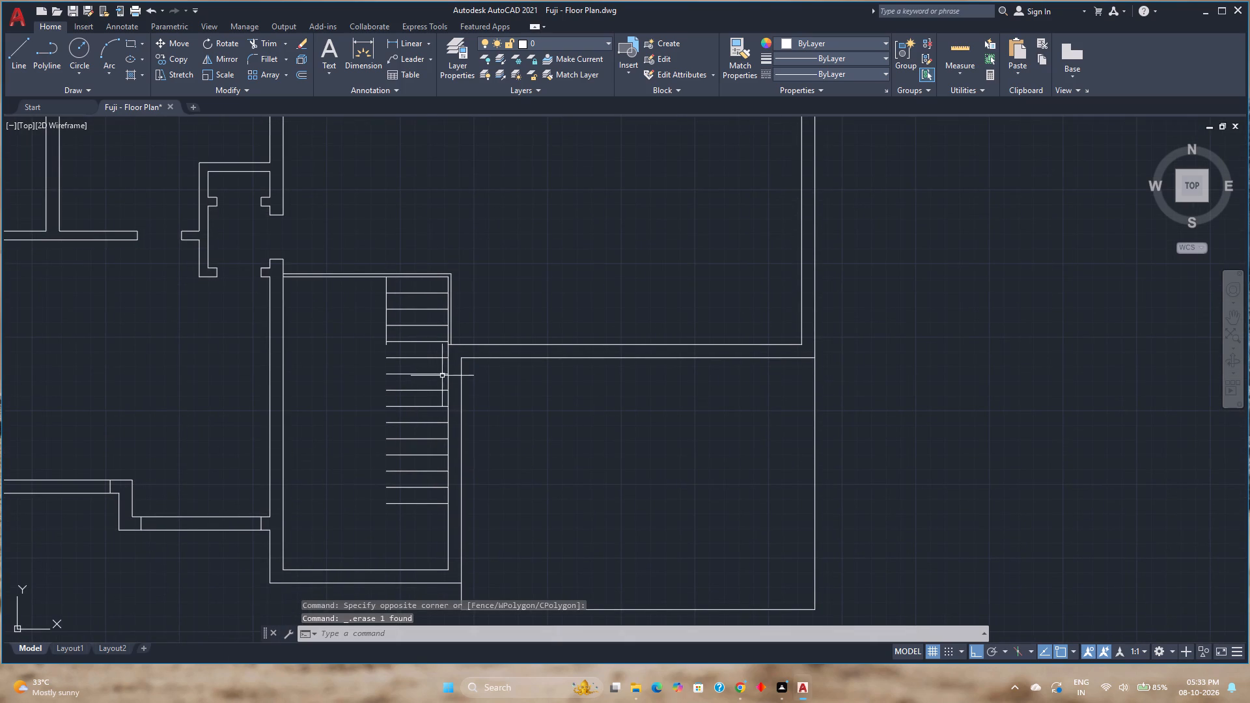
{"action": "left_click", "coordinate": [449, 368]}
{"action": "left_click", "coordinate": [447, 335]}
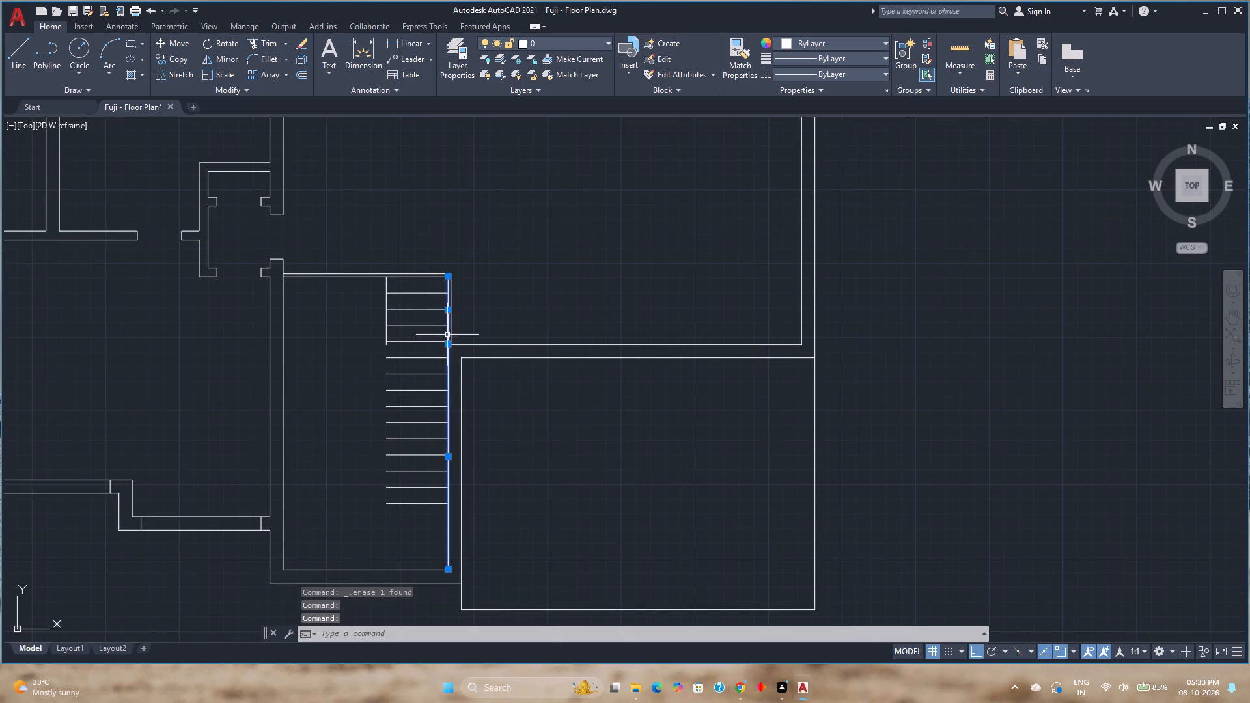
{"action": "key", "text": "j"}
{"action": "key", "text": "Return"}
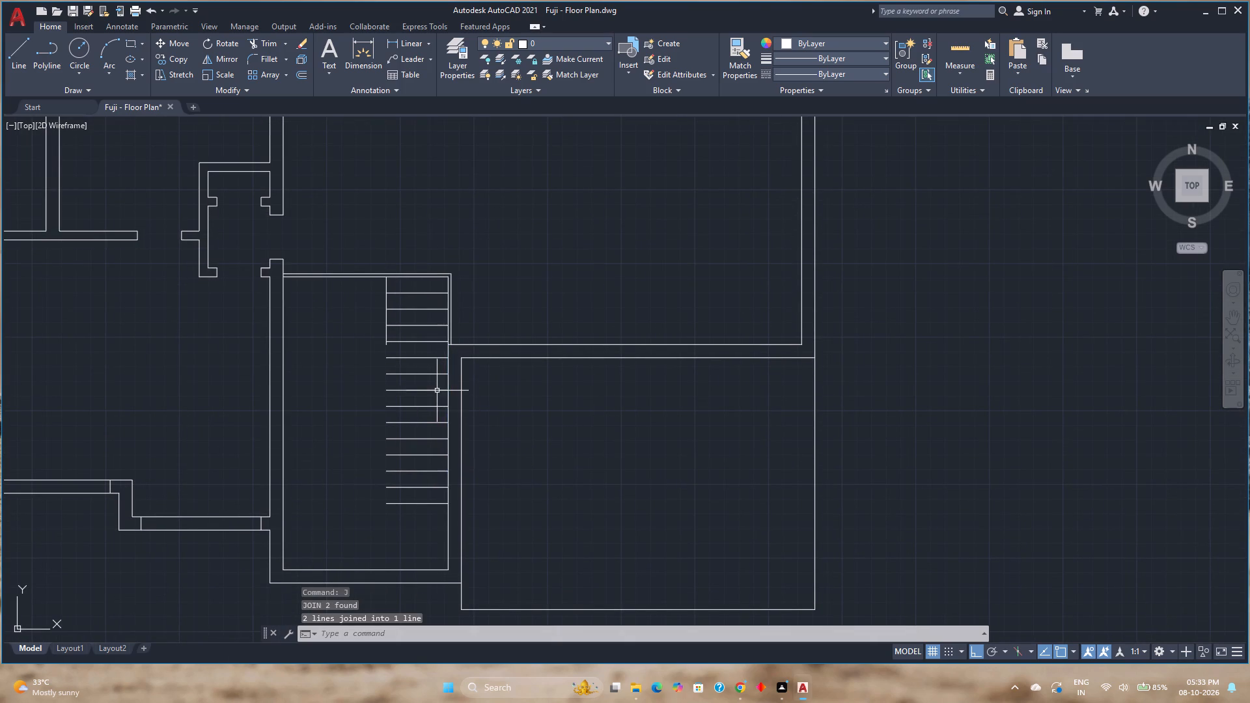
Delete the short vertical line at the west ends of the upper treads.
{"action": "left_click", "coordinate": [387, 329]}
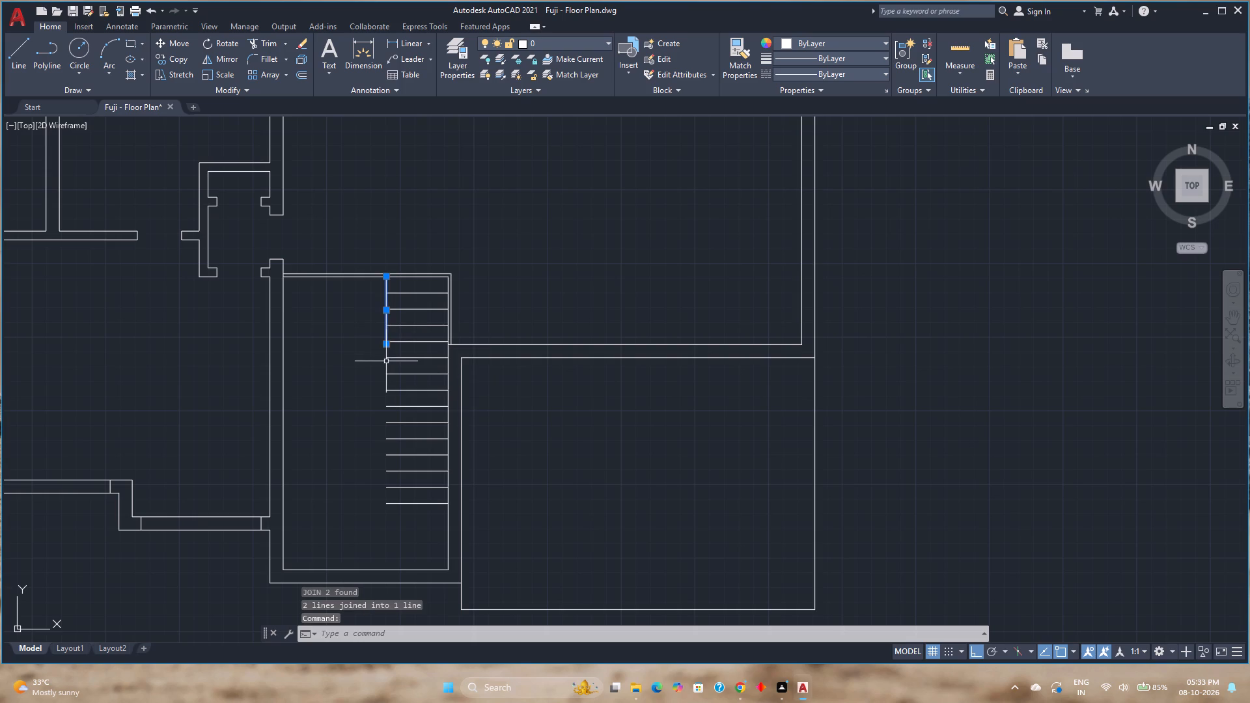
{"action": "key", "text": "Delete"}
Copy the joined east inner wall line 3'6" west onto the treads' west ends.
{"action": "left_click", "coordinate": [448, 433]}
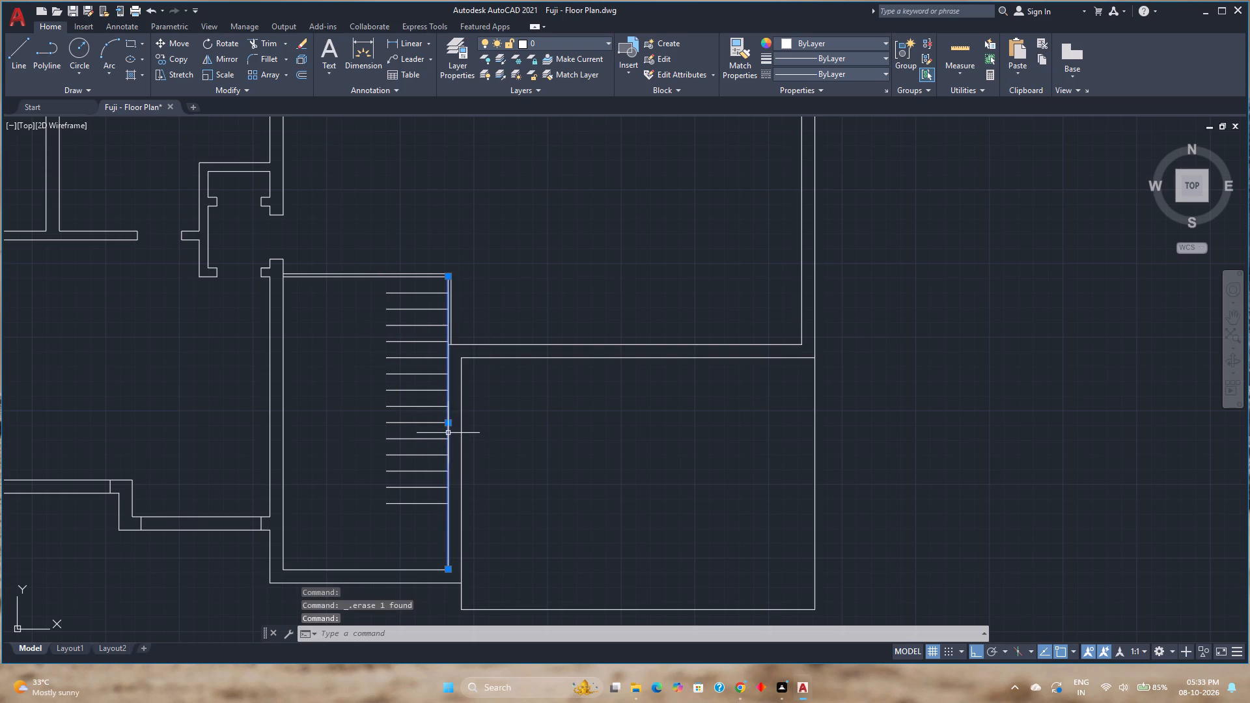
{"action": "left_click", "coordinate": [179, 60]}
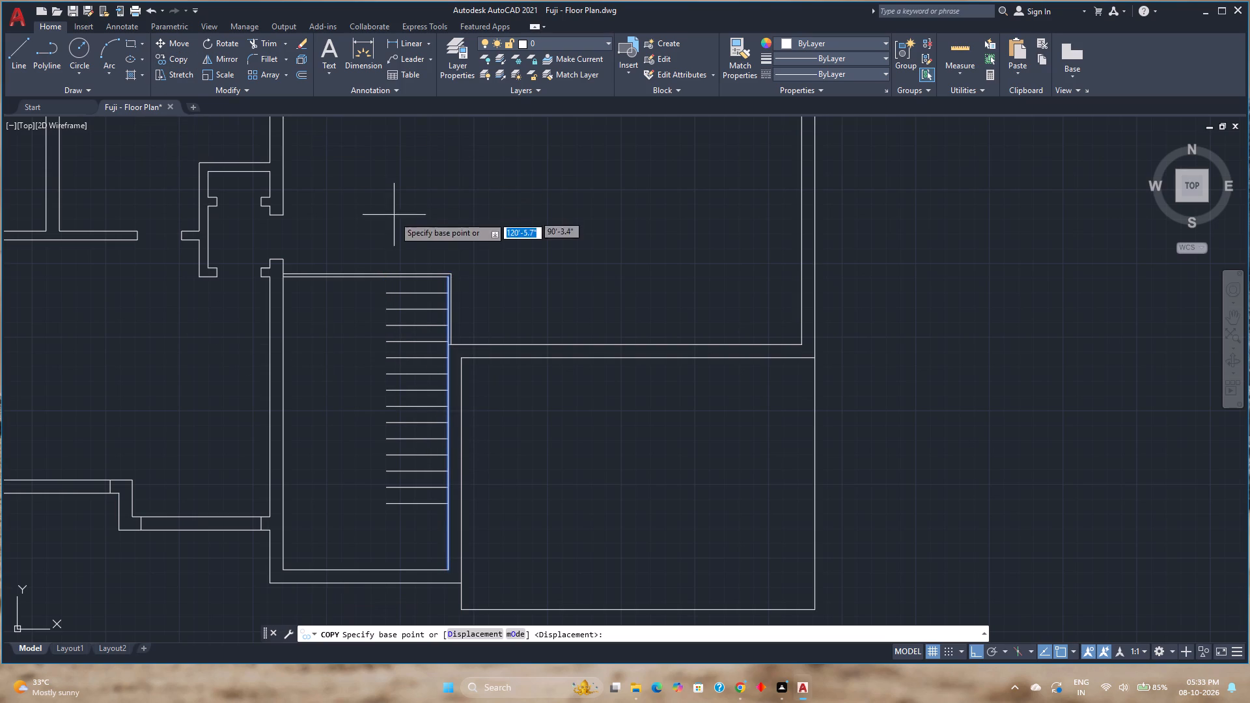
{"action": "scroll", "coordinate": [447, 348], "scroll_direction": "up", "scroll_amount": 3}
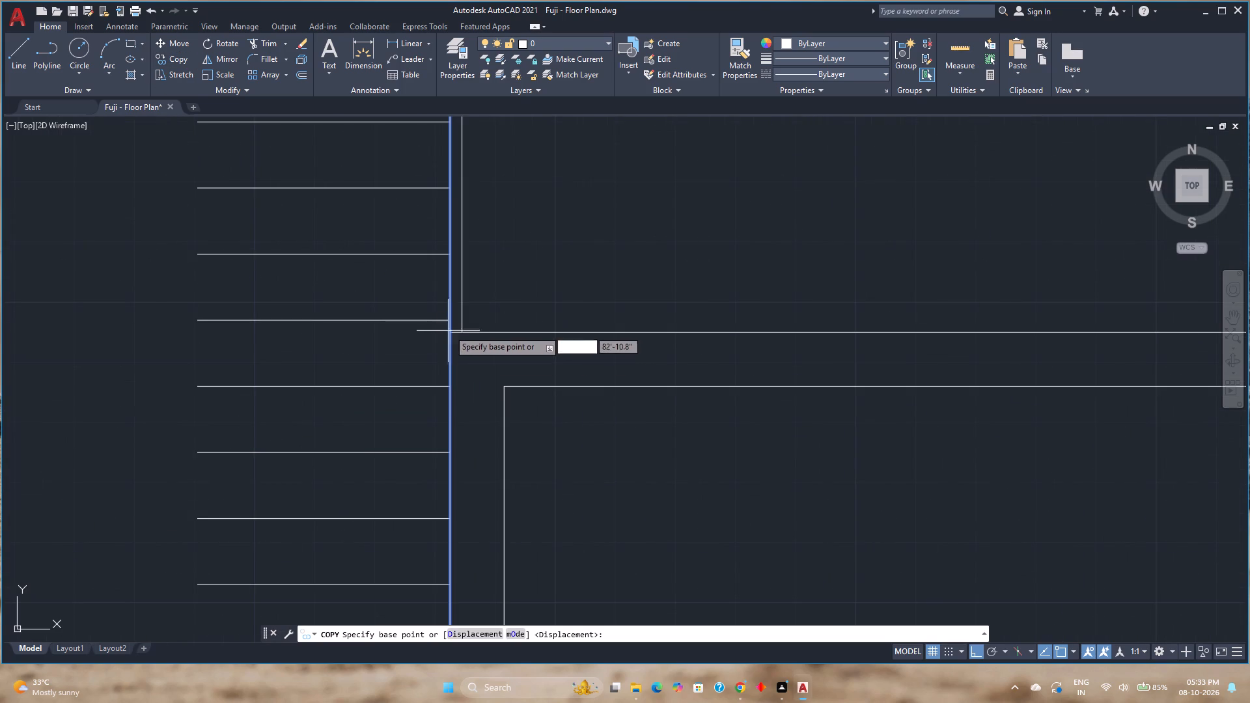
{"action": "left_click", "coordinate": [452, 324]}
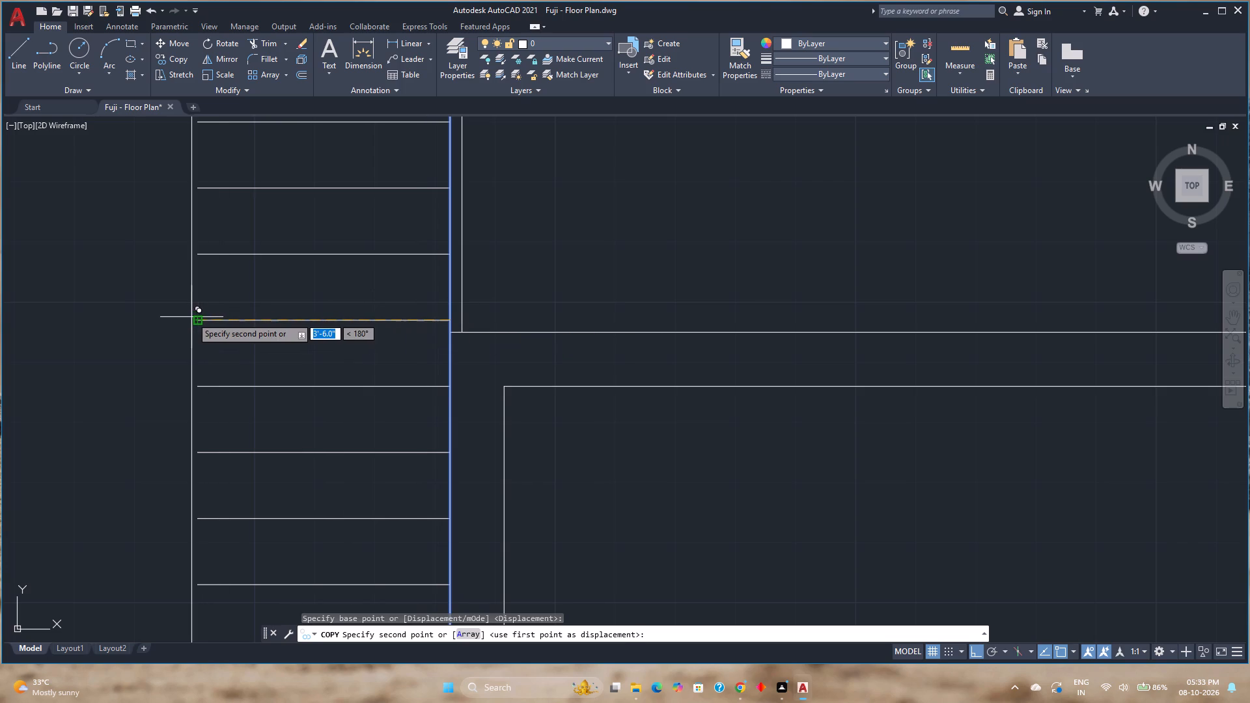
{"action": "left_click", "coordinate": [196, 318]}
{"action": "key", "text": "Escape"}
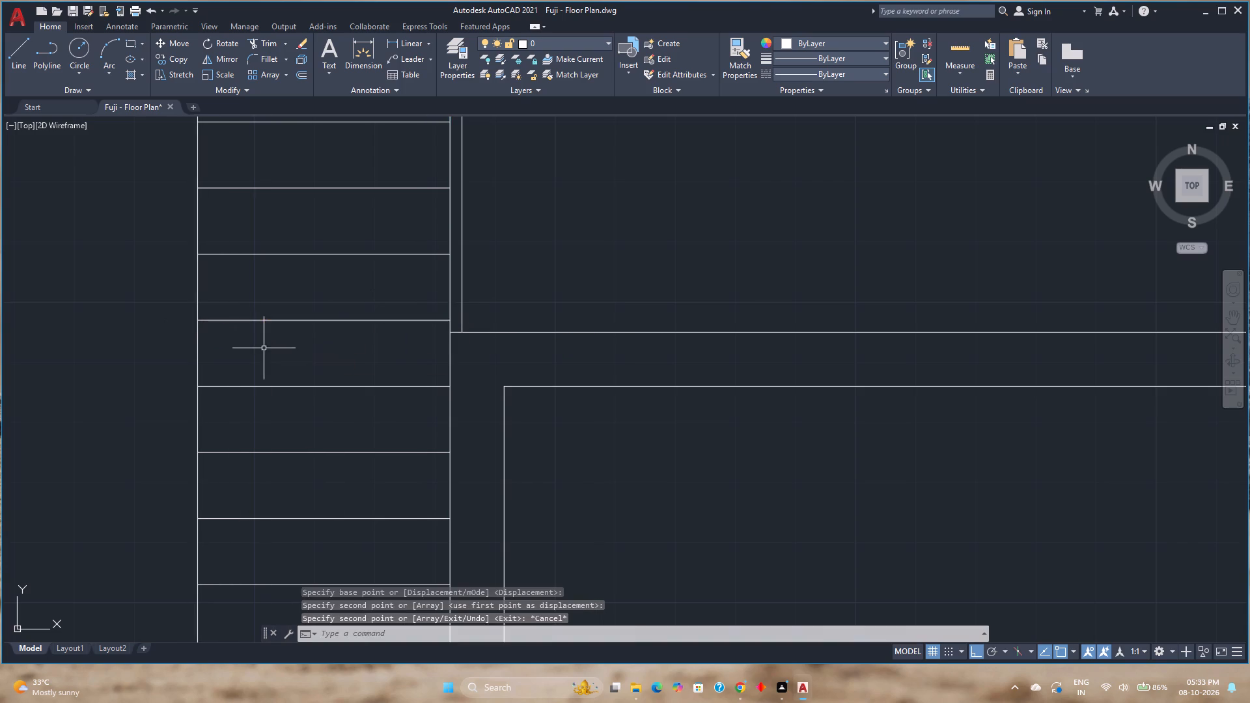
Trim the copied stair edge line where it runs south past the last tread.
{"action": "scroll", "coordinate": [264, 348], "scroll_direction": "down", "scroll_amount": 2}
{"action": "middle_click_drag", "start_coordinate": [264, 348], "coordinate": [303, 236]}
{"action": "key", "text": "t"}
{"action": "key", "text": "r"}
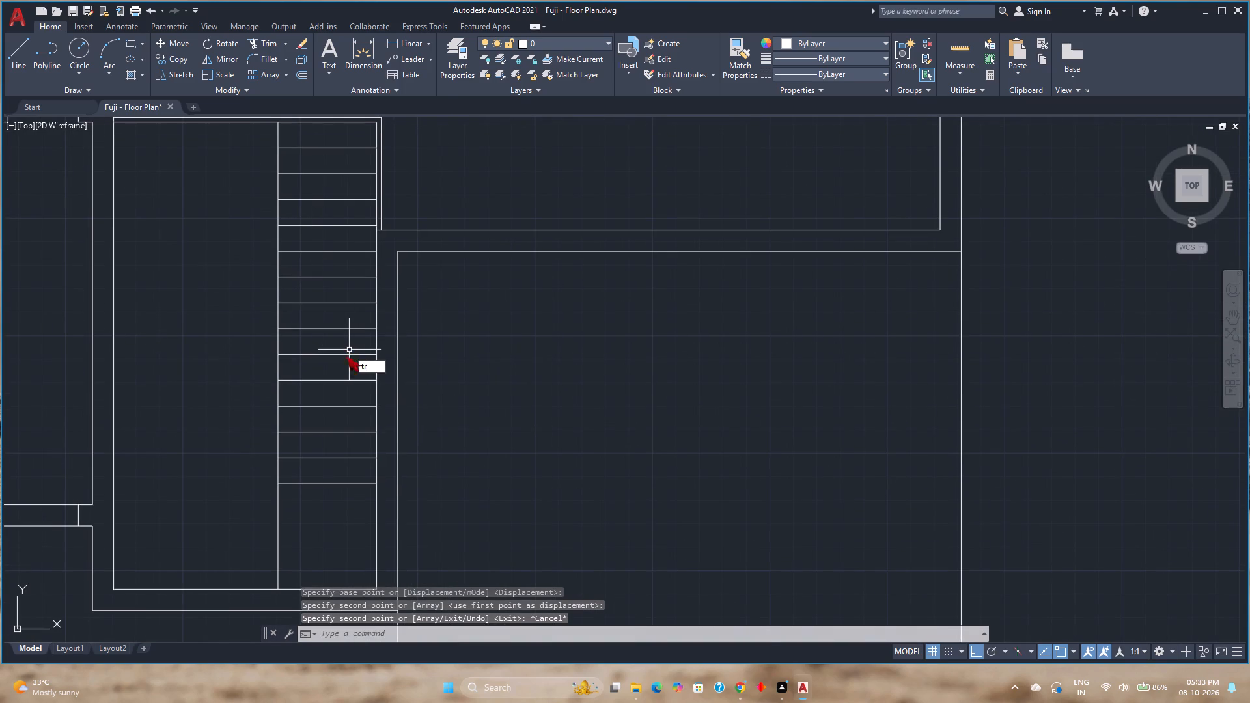
{"action": "key", "text": "Return"}
{"action": "left_click", "coordinate": [307, 558]}
{"action": "left_click", "coordinate": [262, 531]}
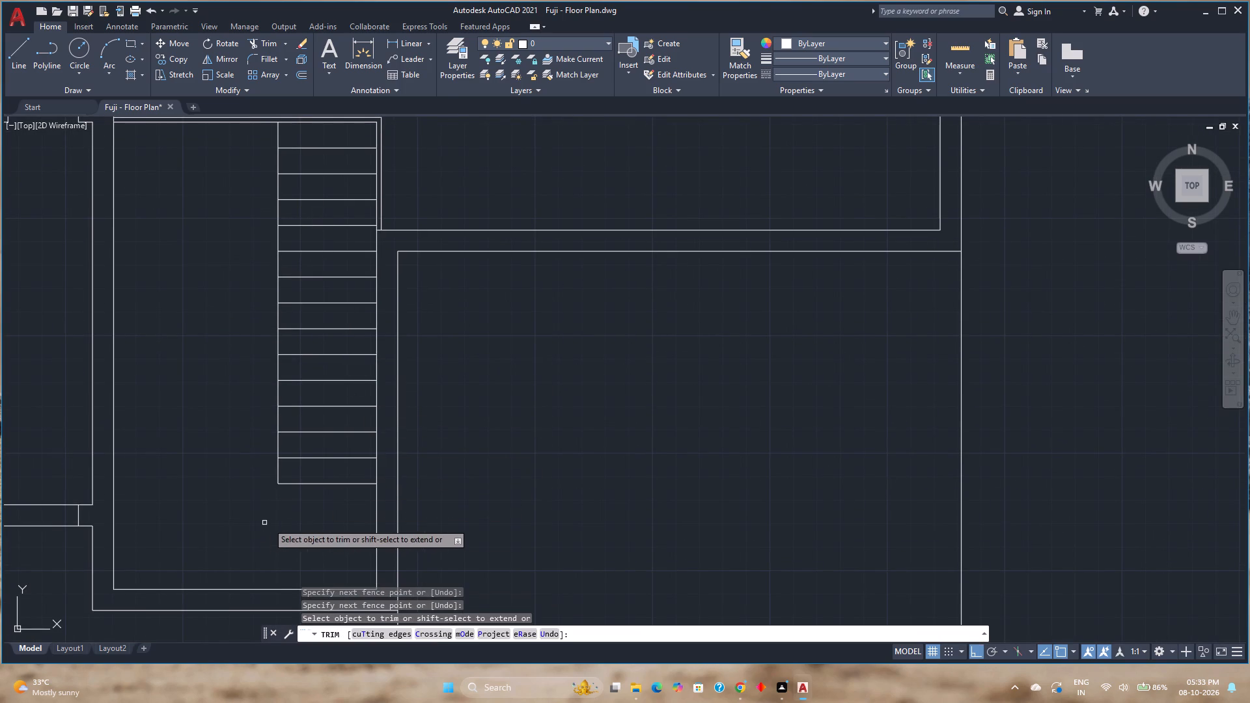
{"action": "key", "text": "Escape"}
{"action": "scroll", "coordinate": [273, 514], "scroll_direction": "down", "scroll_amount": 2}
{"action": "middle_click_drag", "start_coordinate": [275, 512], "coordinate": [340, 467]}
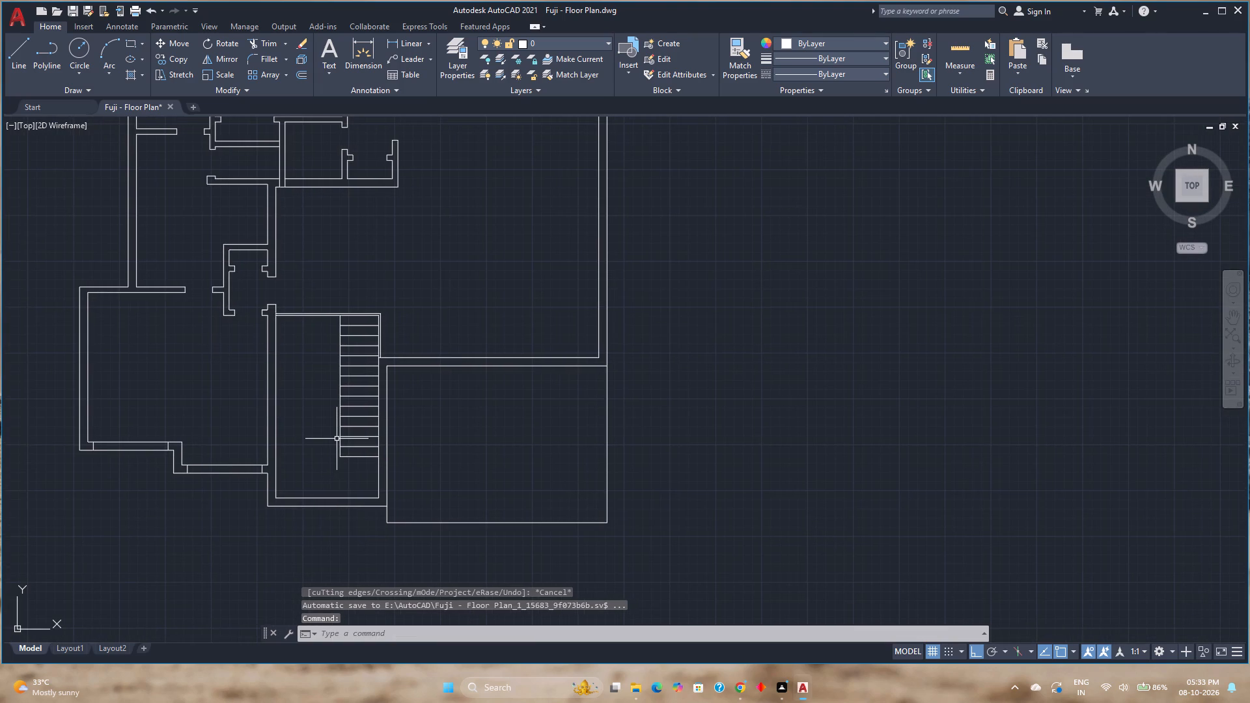
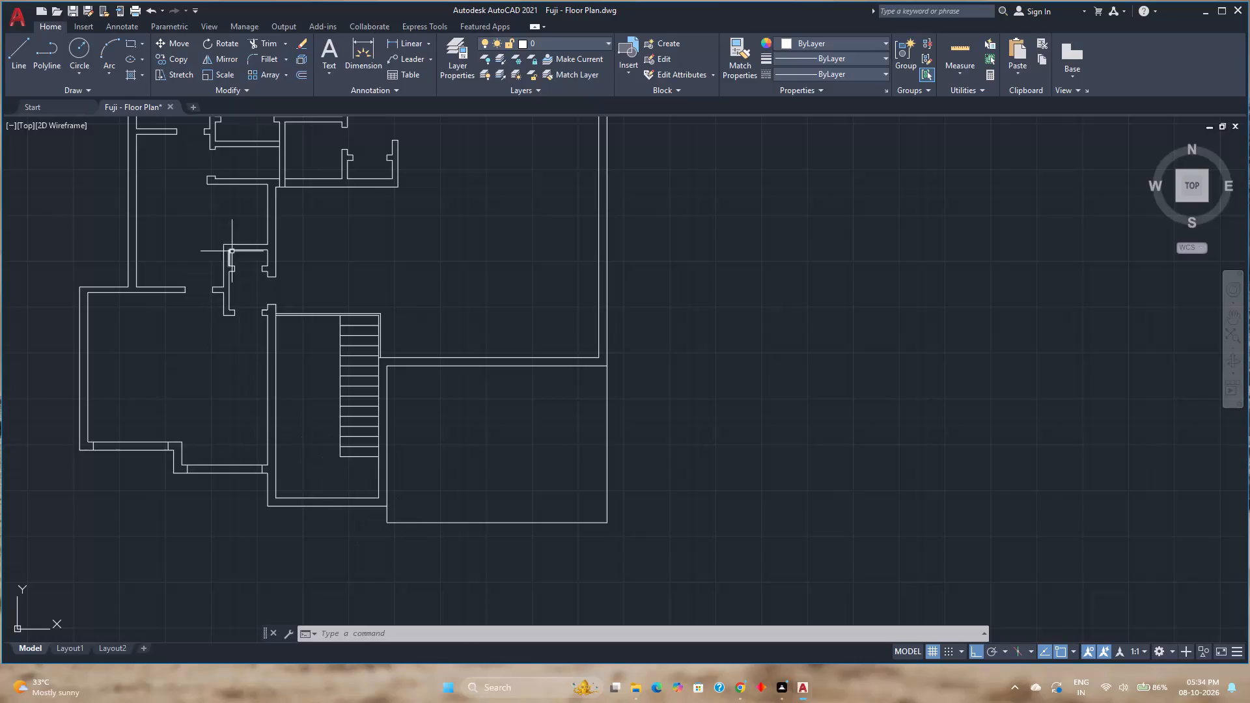
Offset the west edge line of the stair treads 2" to the west.
{"action": "scroll", "coordinate": [273, 202], "scroll_direction": "up", "scroll_amount": 1}
{"action": "left_click", "coordinate": [306, 76]}
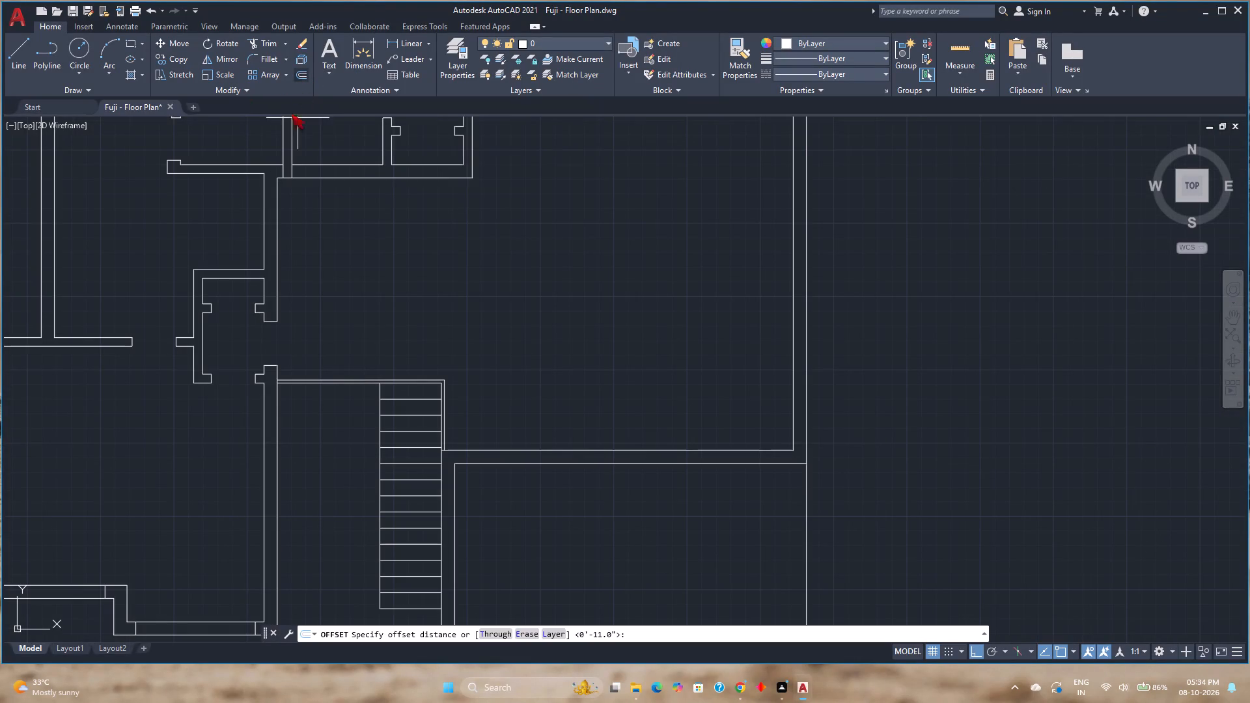
{"action": "key", "text": "2"}
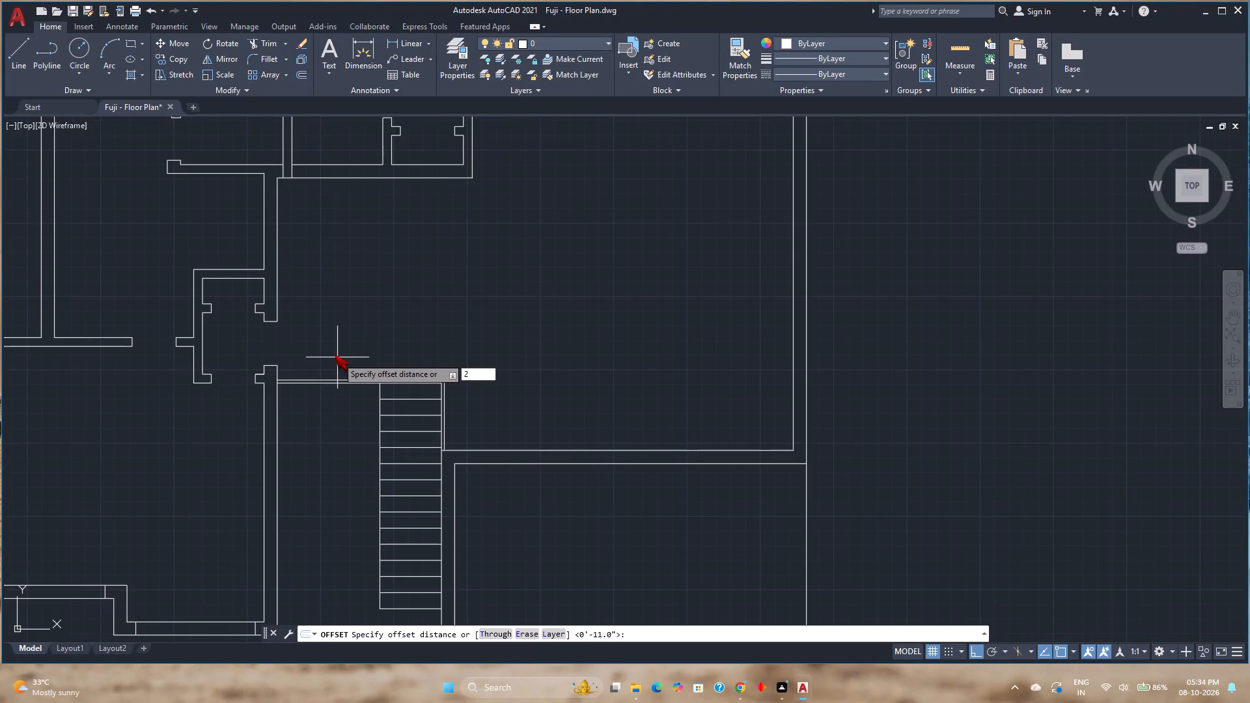
{"action": "key", "text": "Return"}
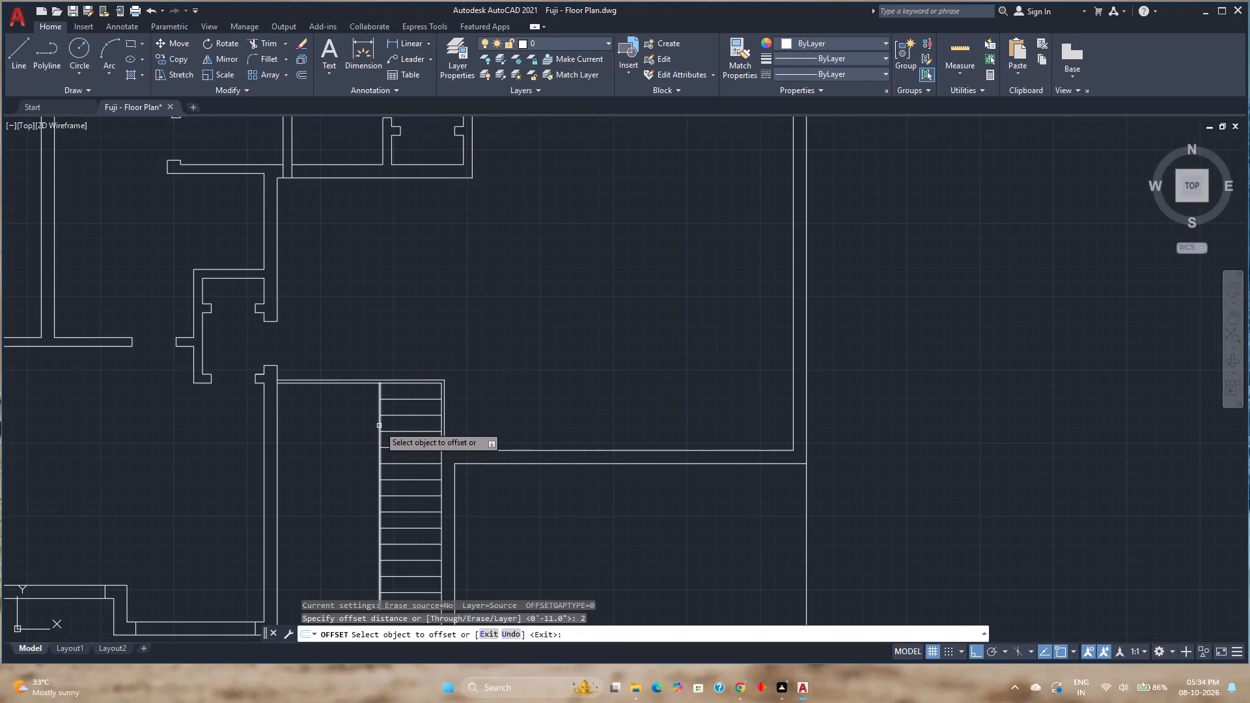
{"action": "left_click", "coordinate": [380, 424]}
{"action": "left_click", "coordinate": [344, 424]}
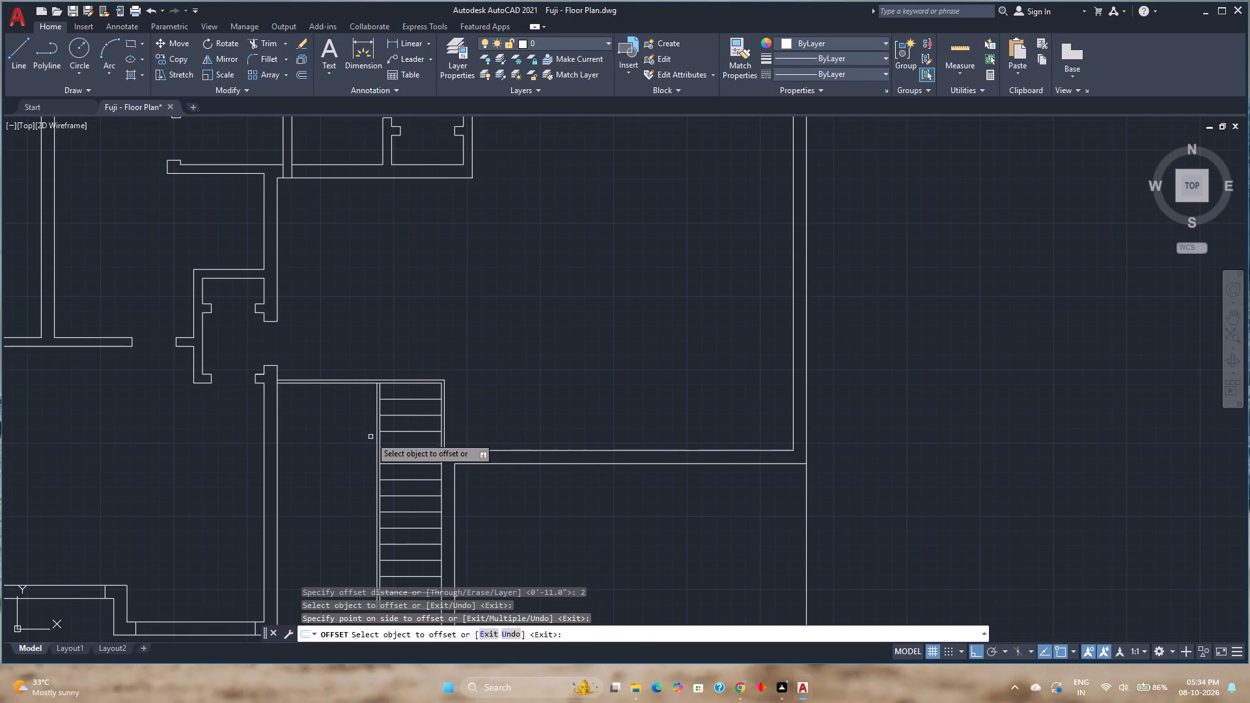
{"action": "middle_click_drag", "start_coordinate": [370, 437], "coordinate": [390, 289]}
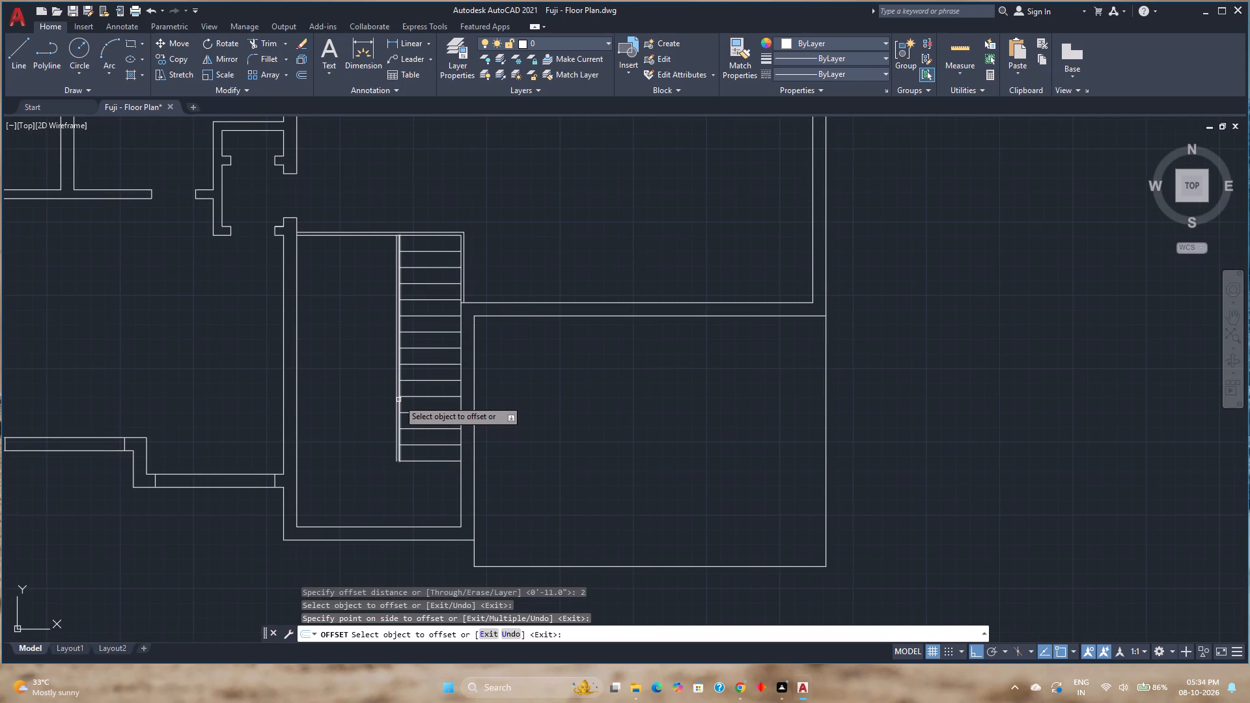
{"action": "scroll", "coordinate": [508, 315], "scroll_direction": "down", "scroll_amount": 1}
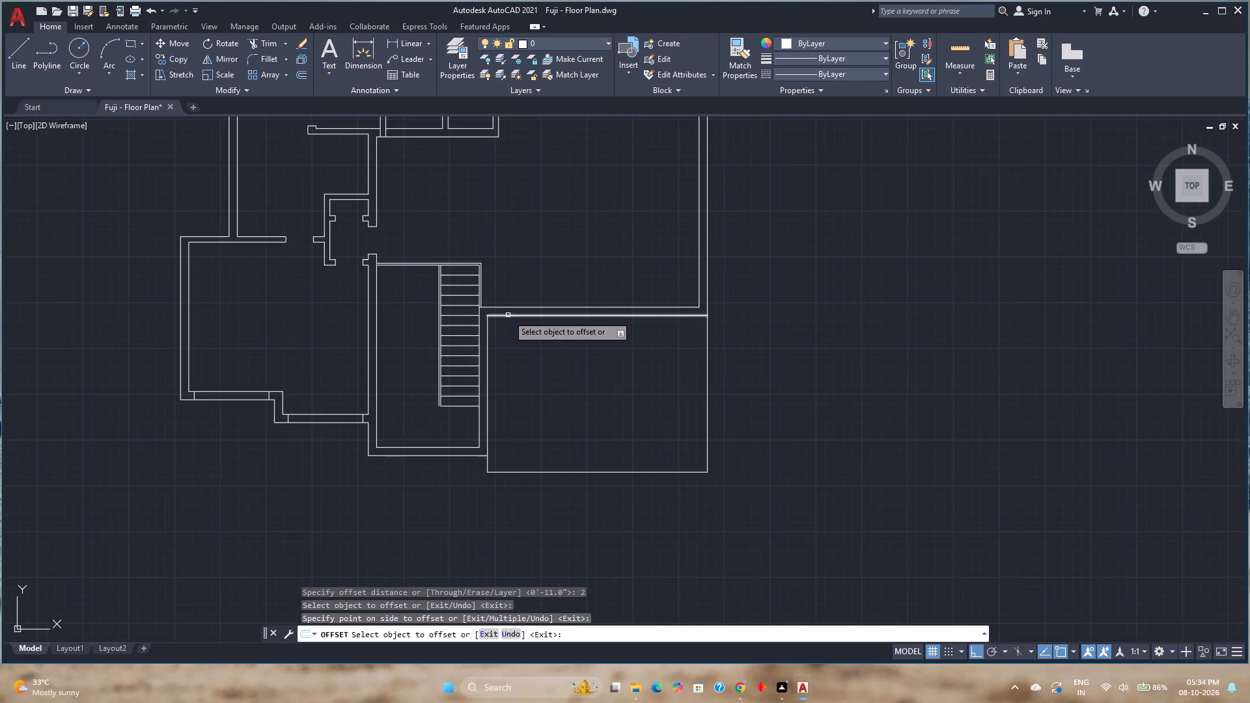
{"action": "key", "text": "Escape"}
Extend the southernmost tread line west to meet the outer stair edge line.
{"action": "scroll", "coordinate": [461, 414], "scroll_direction": "up", "scroll_amount": 3}
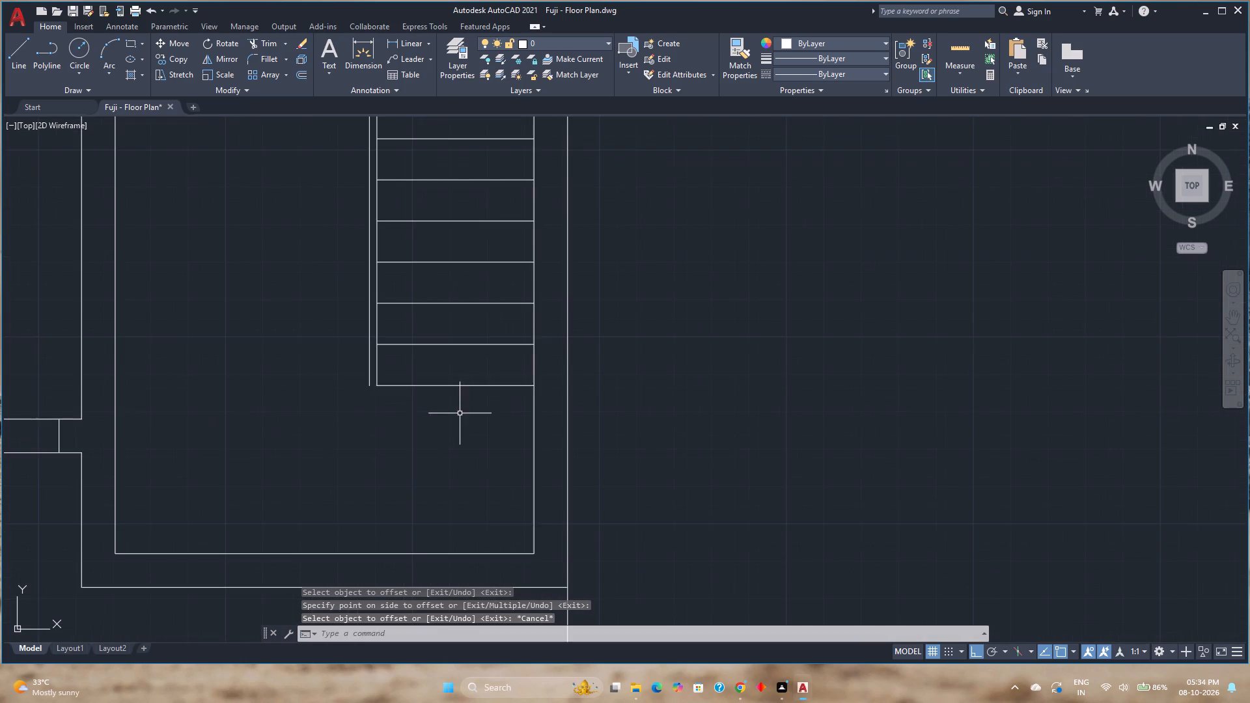
{"action": "key", "text": "e"}
{"action": "key", "text": "x"}
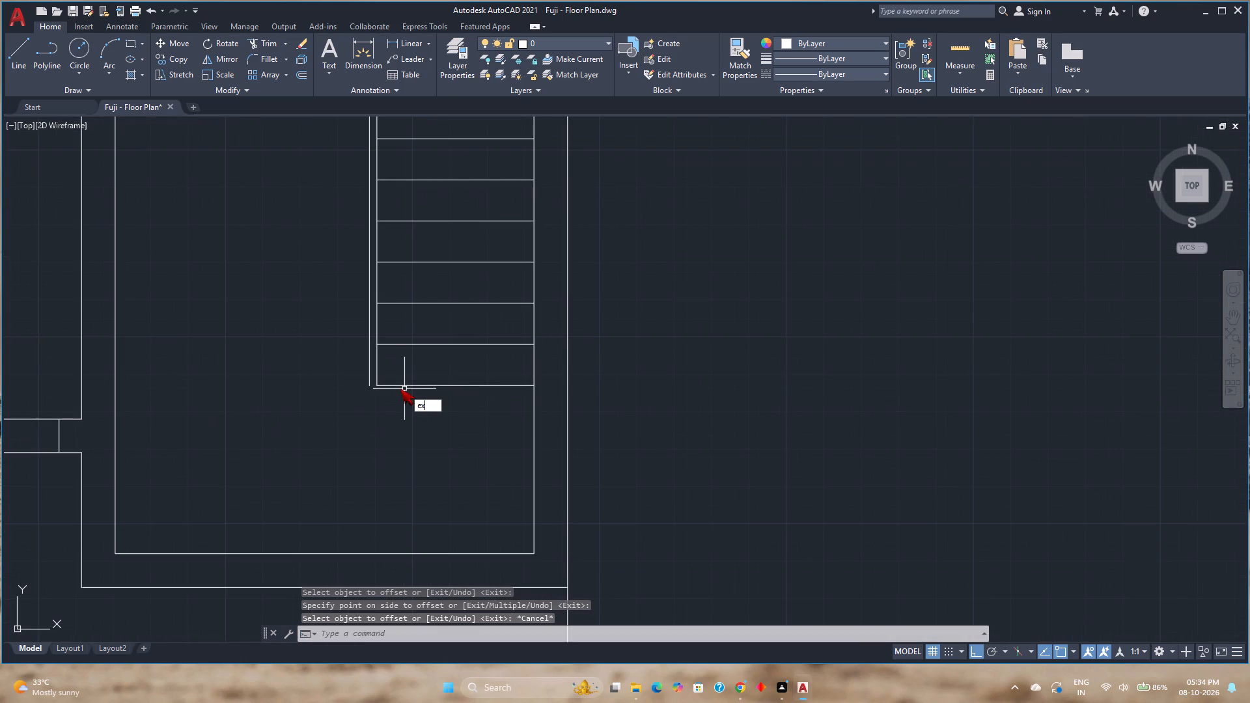
{"action": "key", "text": "Return"}
{"action": "left_click", "coordinate": [392, 387]}
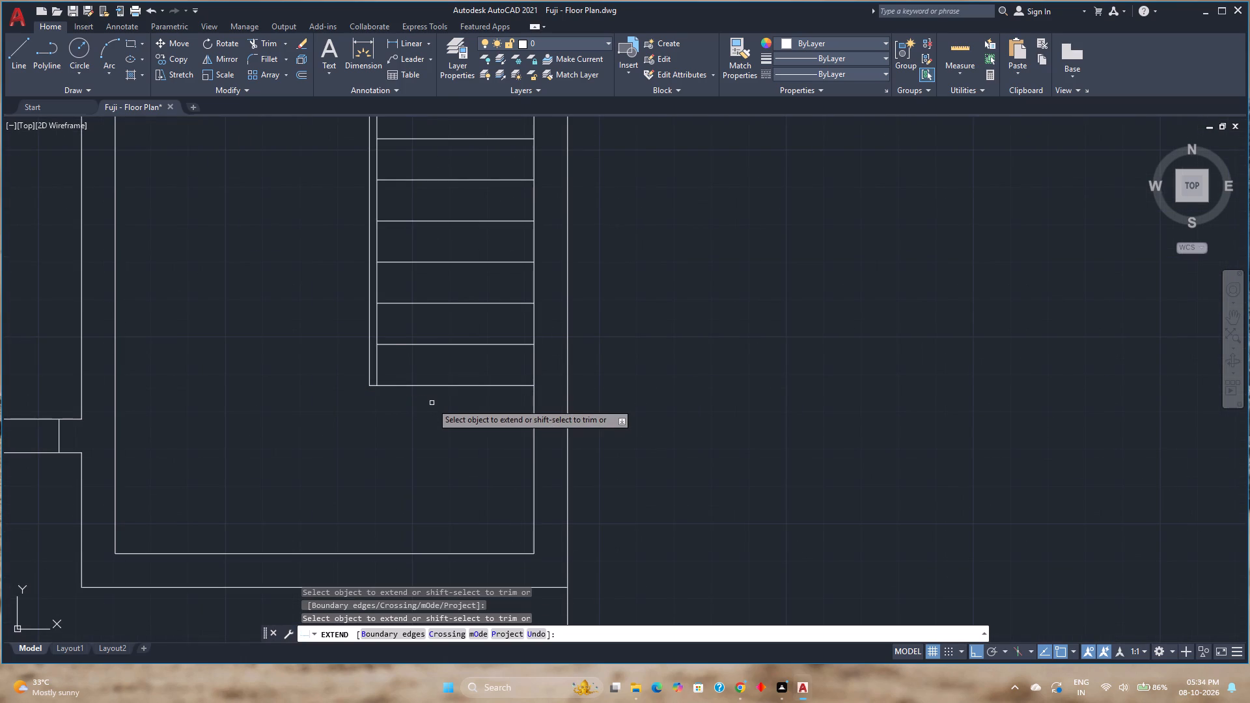
{"action": "scroll", "coordinate": [437, 391], "scroll_direction": "down", "scroll_amount": 2}
{"action": "middle_click_drag", "start_coordinate": [441, 396], "coordinate": [437, 473]}
{"action": "scroll", "coordinate": [439, 441], "scroll_direction": "down", "scroll_amount": 1}
{"action": "key", "text": "Escape"}
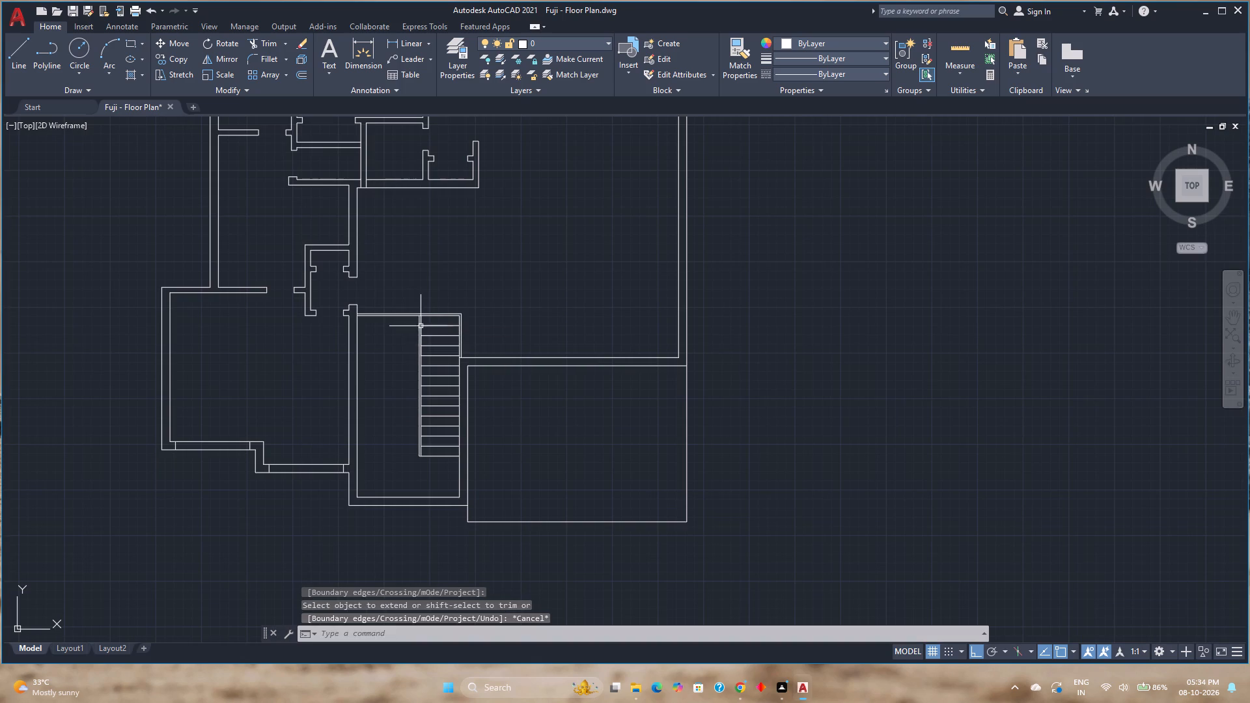
Draw a vertical direction line through the treads from the southernmost tread up to the stair room's north wall.
{"action": "scroll", "coordinate": [425, 325], "scroll_direction": "up", "scroll_amount": 3}
{"action": "middle_click_drag", "start_coordinate": [451, 336], "coordinate": [432, 266]}
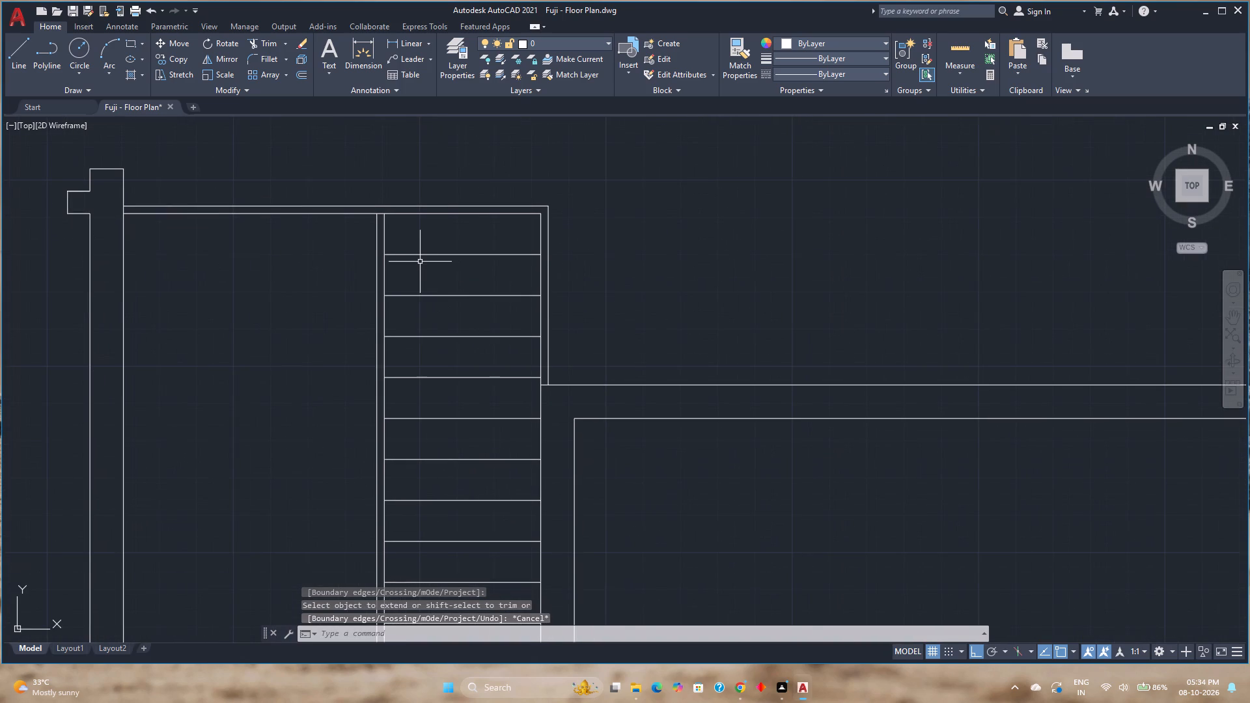
{"action": "left_click", "coordinate": [18, 57]}
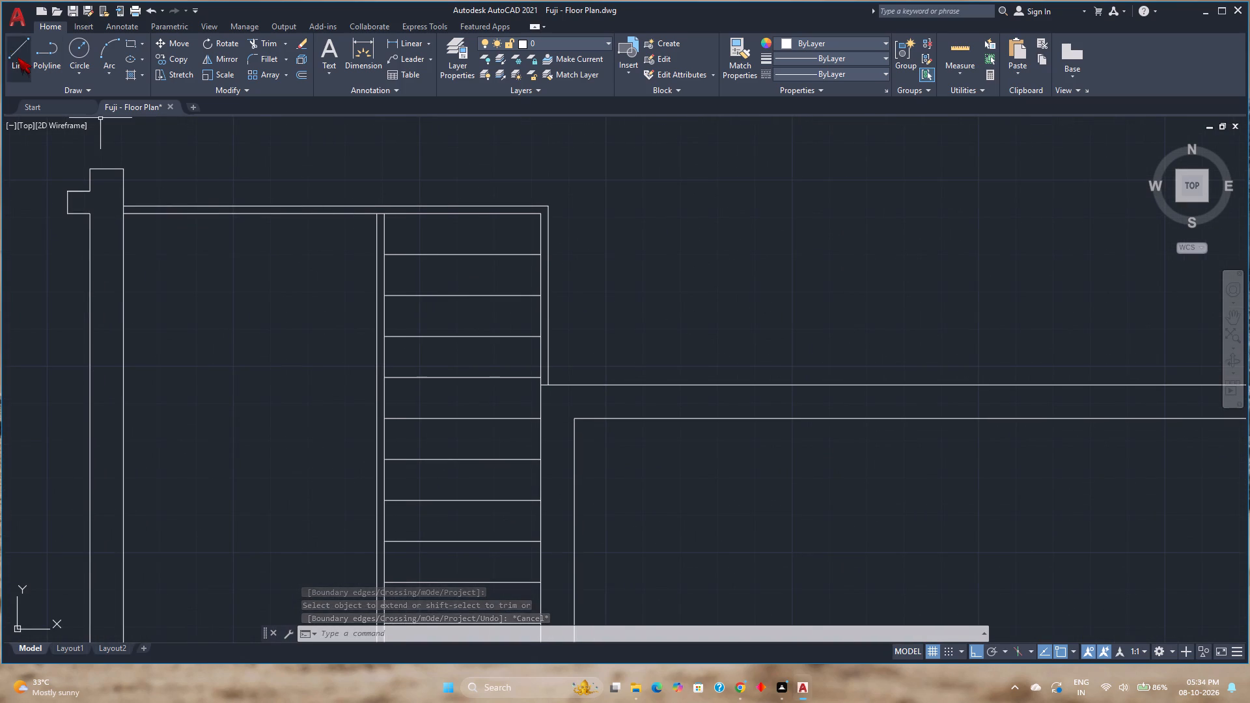
{"action": "scroll", "coordinate": [340, 388], "scroll_direction": "down", "scroll_amount": 2}
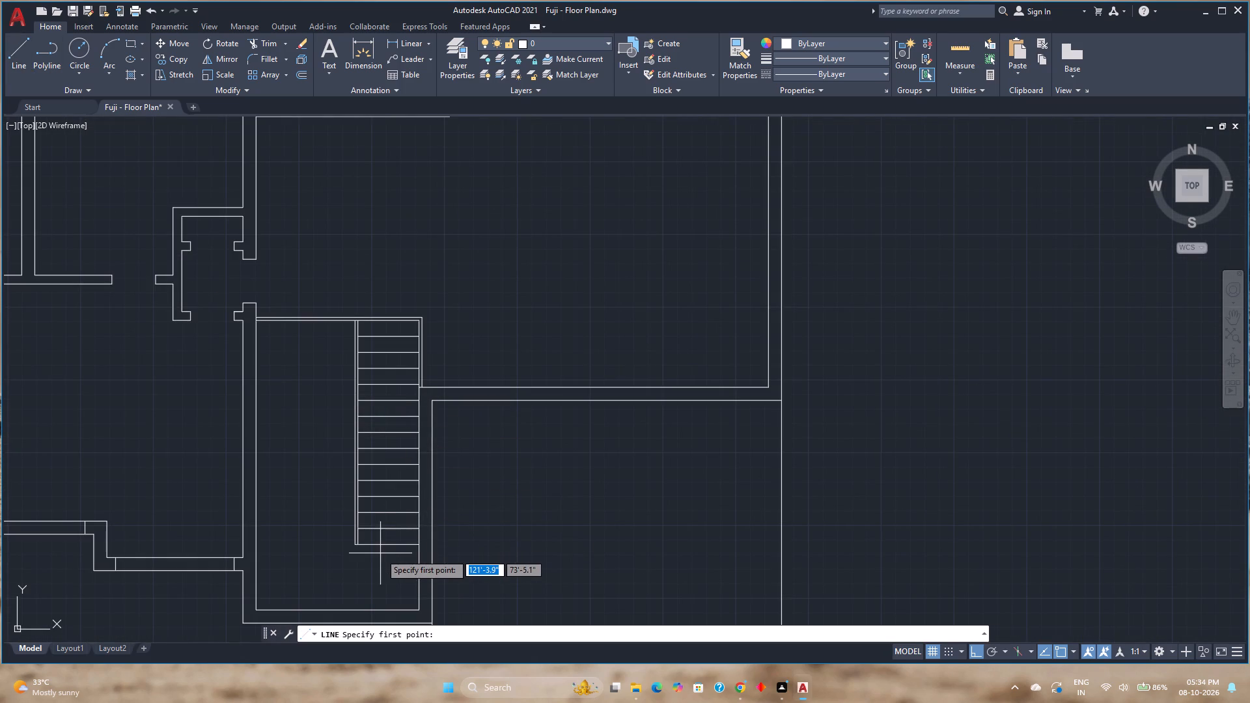
{"action": "left_click", "coordinate": [388, 544]}
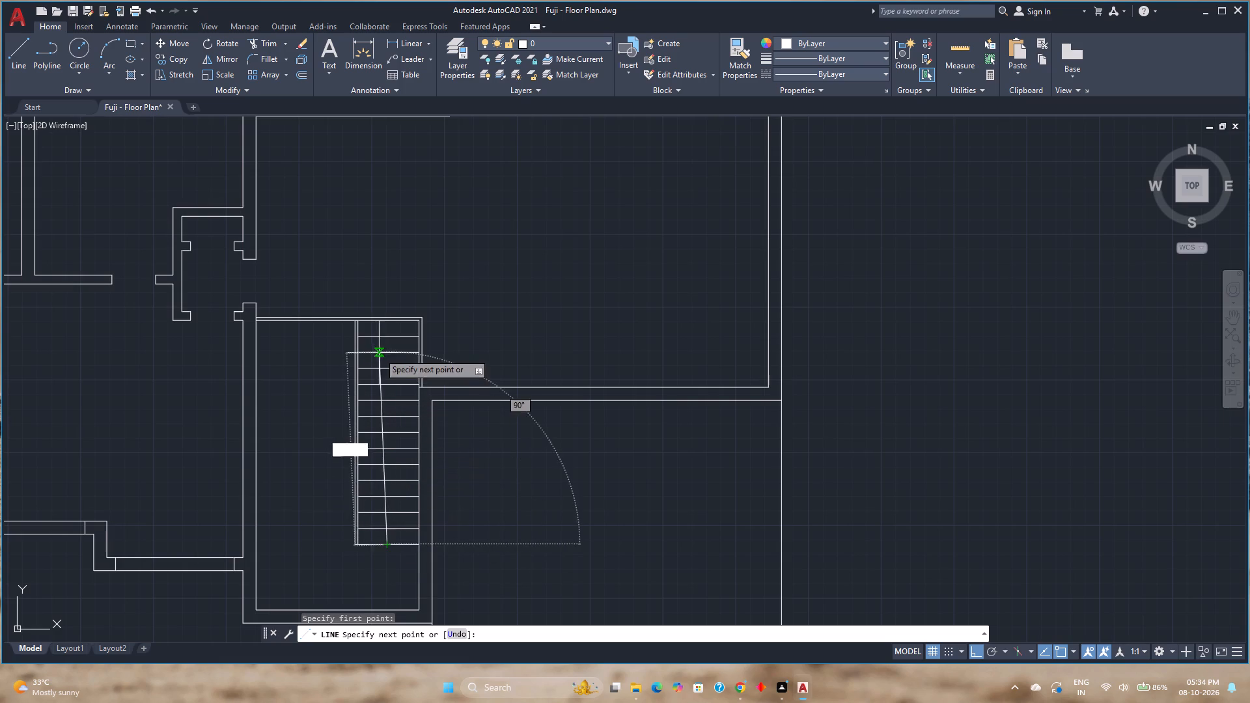
{"action": "left_click", "coordinate": [385, 322]}
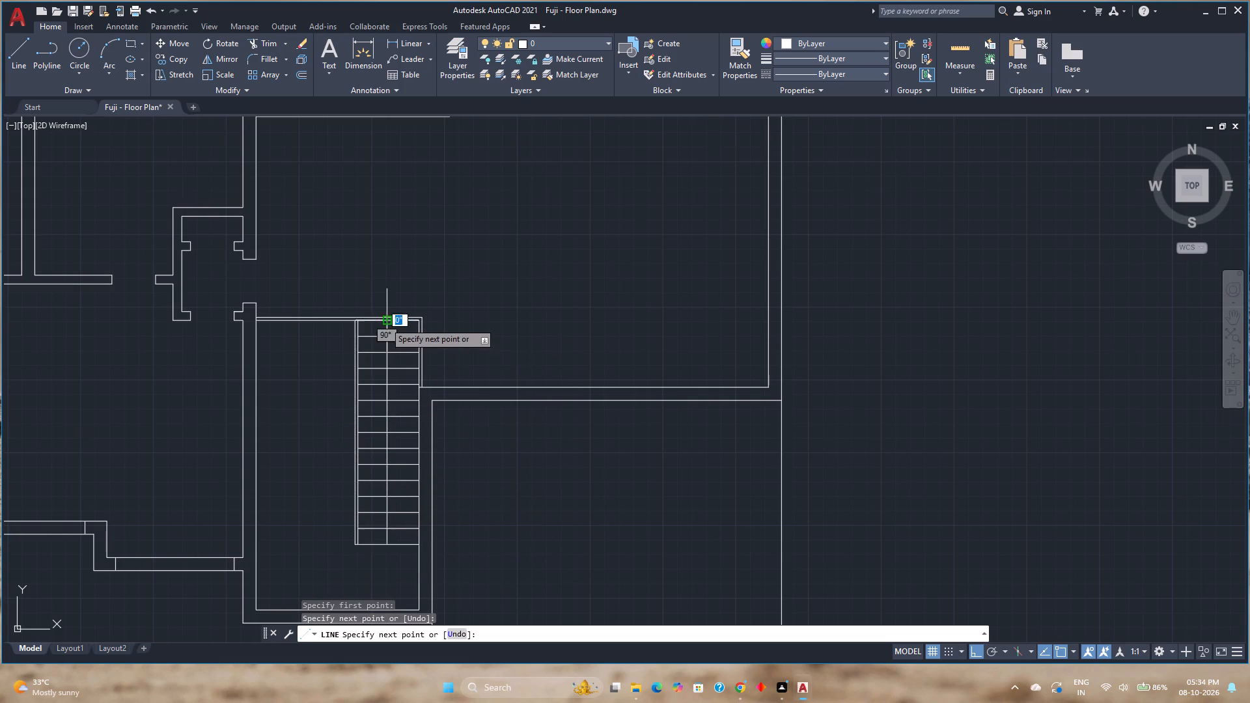
{"action": "key", "text": "Escape"}
Move the vertical direction line east onto the midpoints of the treads.
{"action": "scroll", "coordinate": [389, 549], "scroll_direction": "up", "scroll_amount": 2}
{"action": "middle_click_drag", "start_coordinate": [389, 549], "coordinate": [383, 492]}
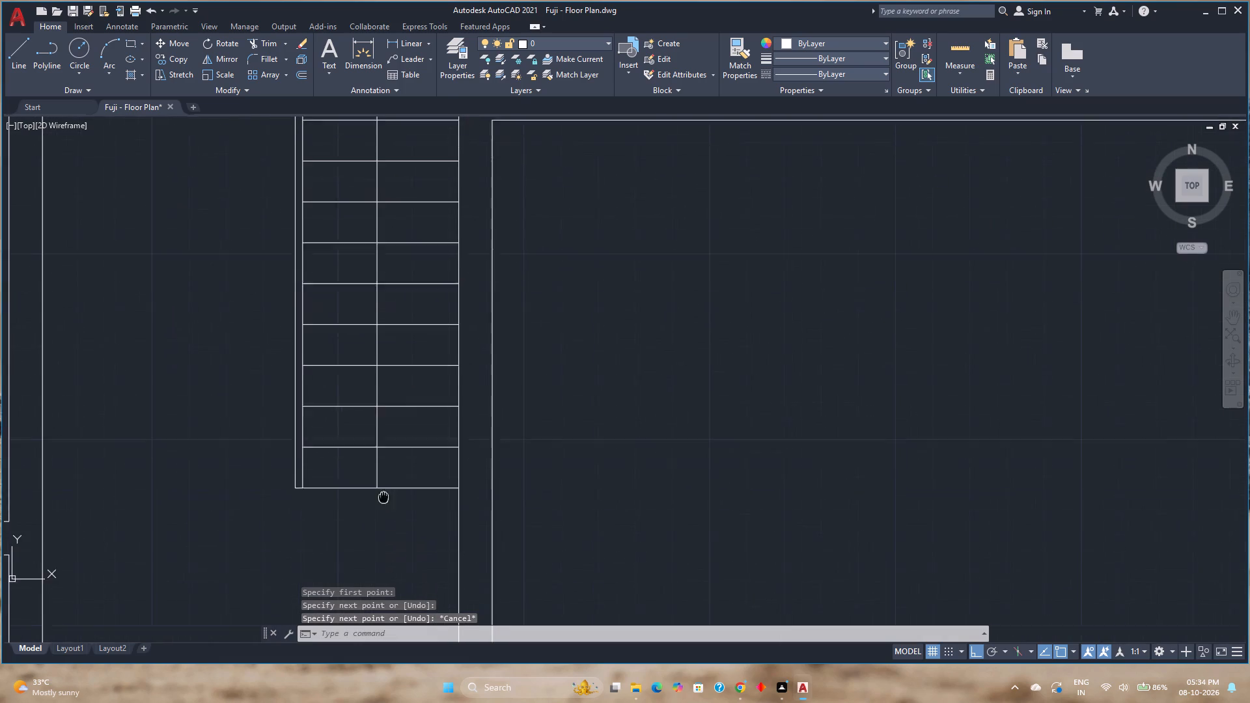
{"action": "middle_click_drag", "start_coordinate": [383, 492], "coordinate": [383, 487]}
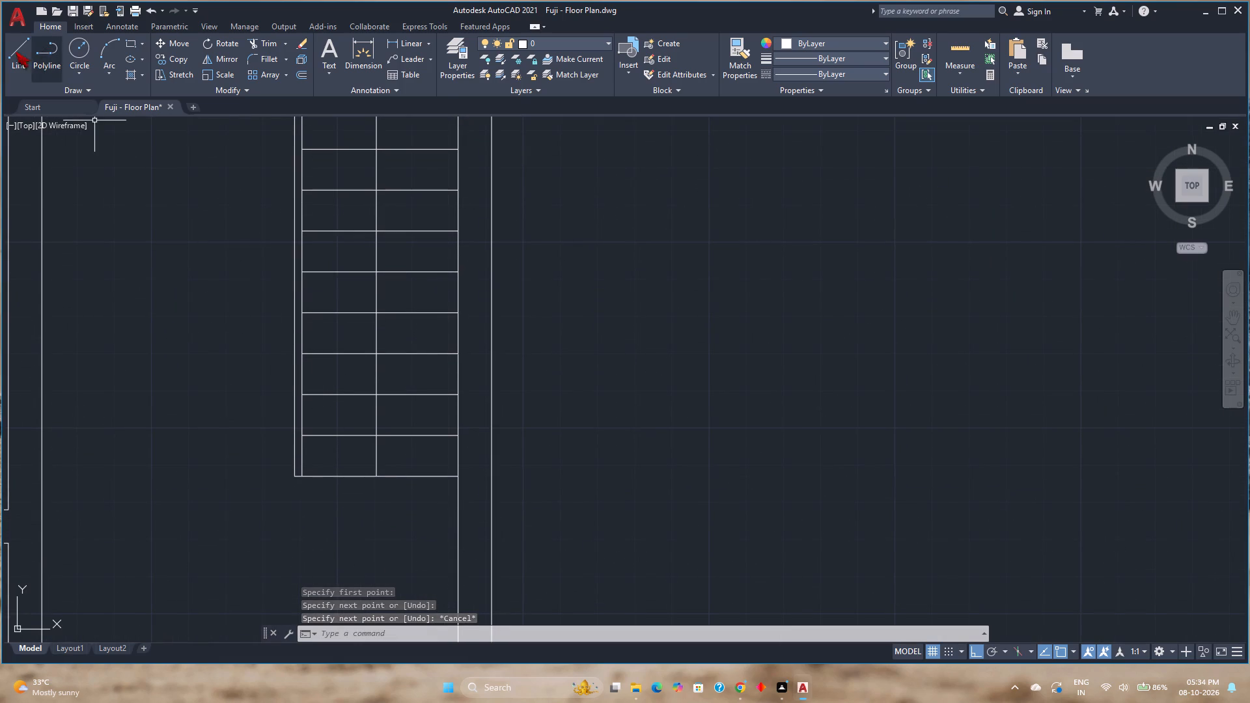
{"action": "left_click", "coordinate": [12, 52]}
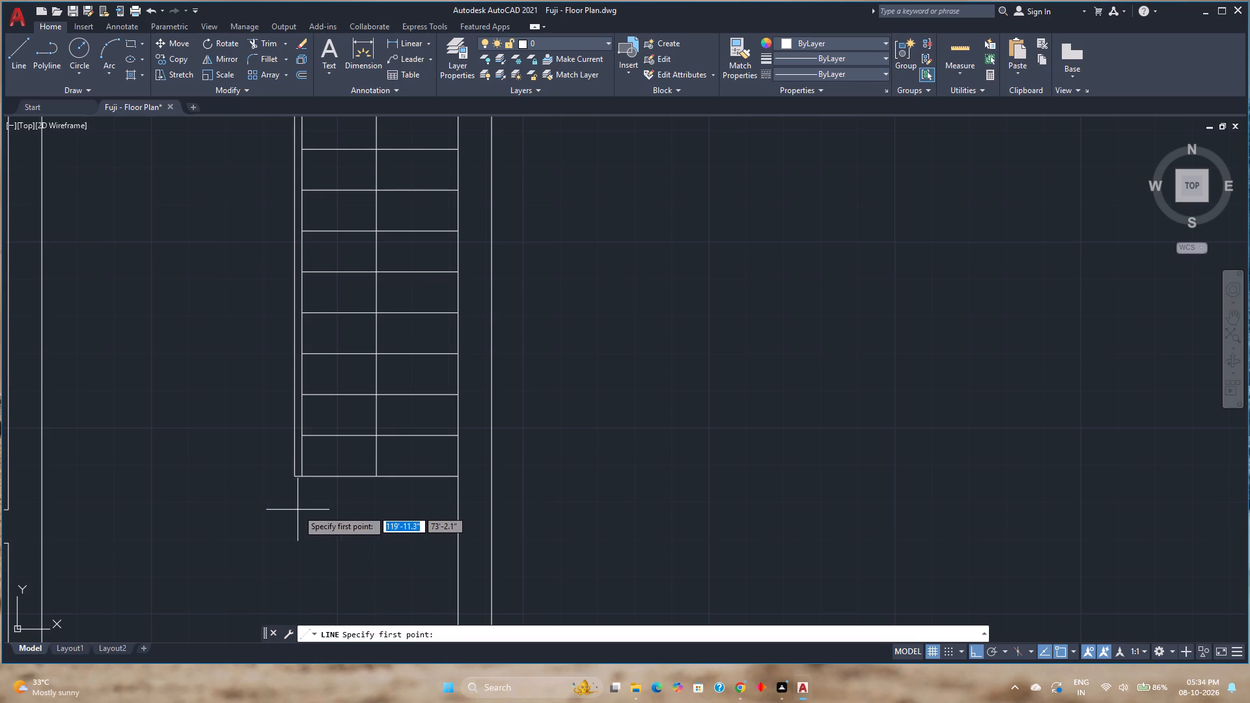
{"action": "key", "text": "Escape"}
{"action": "left_click", "coordinate": [378, 415]}
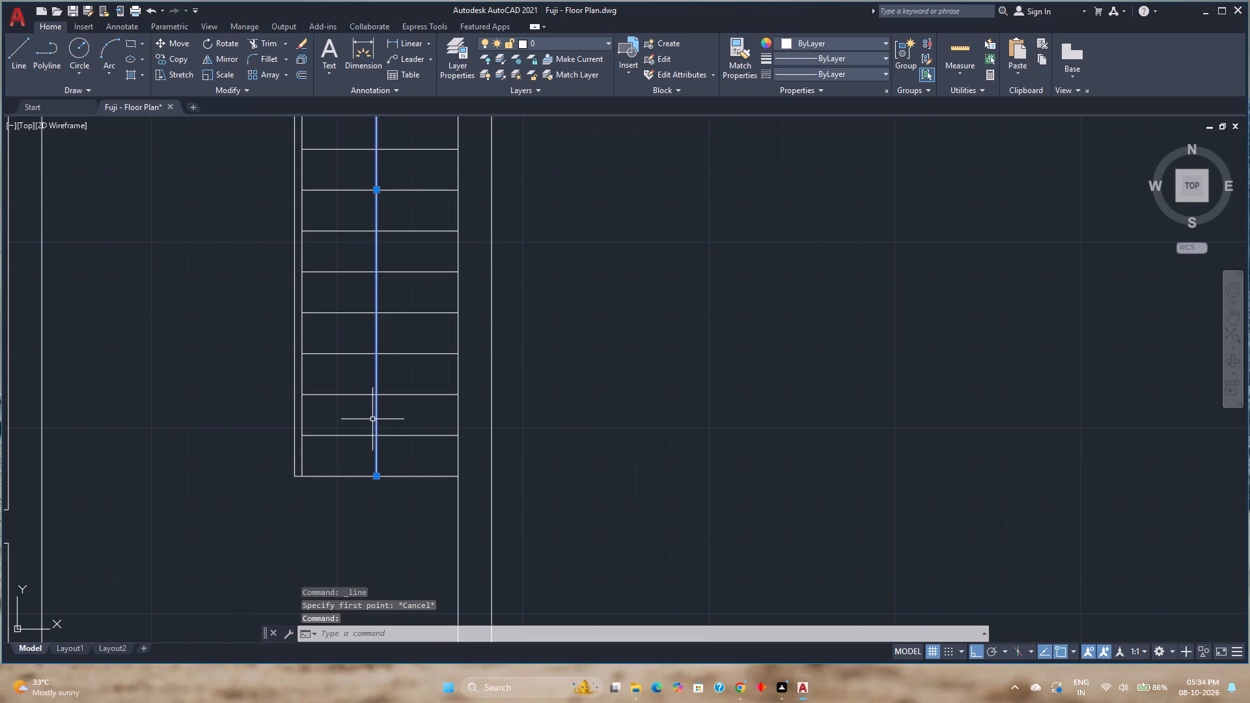
{"action": "key", "text": "m"}
{"action": "key", "text": "Return"}
{"action": "scroll", "coordinate": [376, 441], "scroll_direction": "up", "scroll_amount": 3}
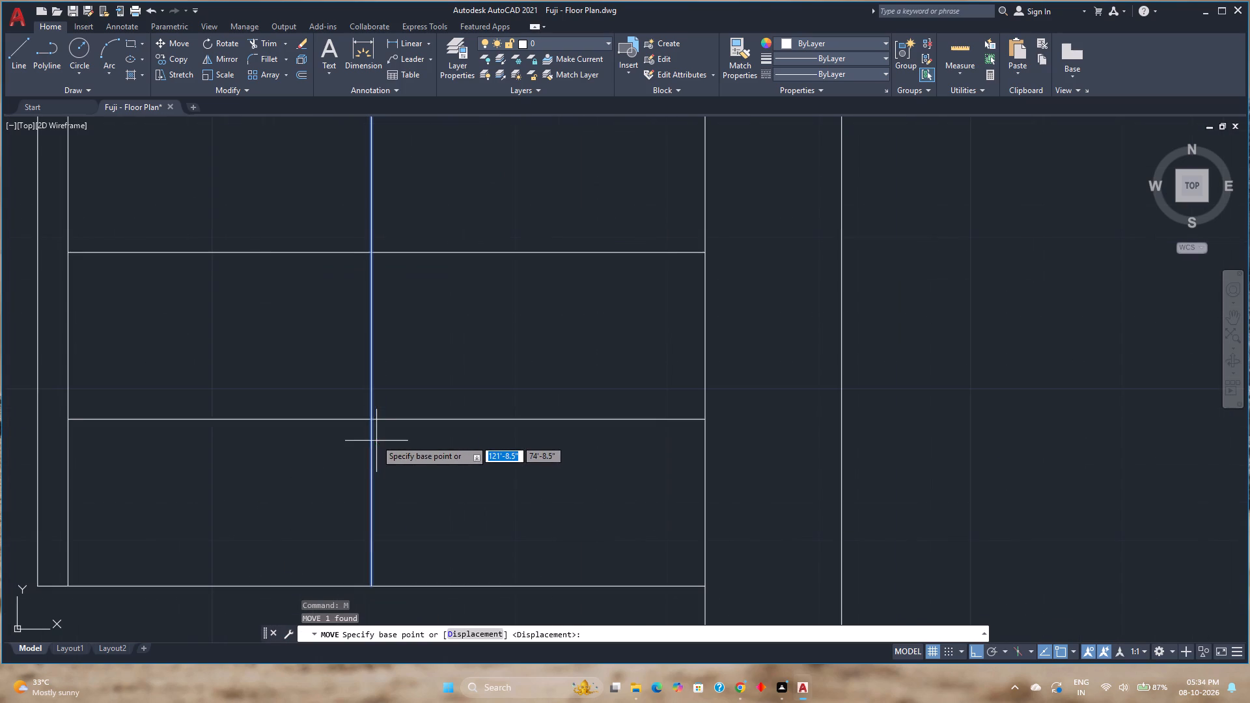
{"action": "left_click", "coordinate": [372, 420]}
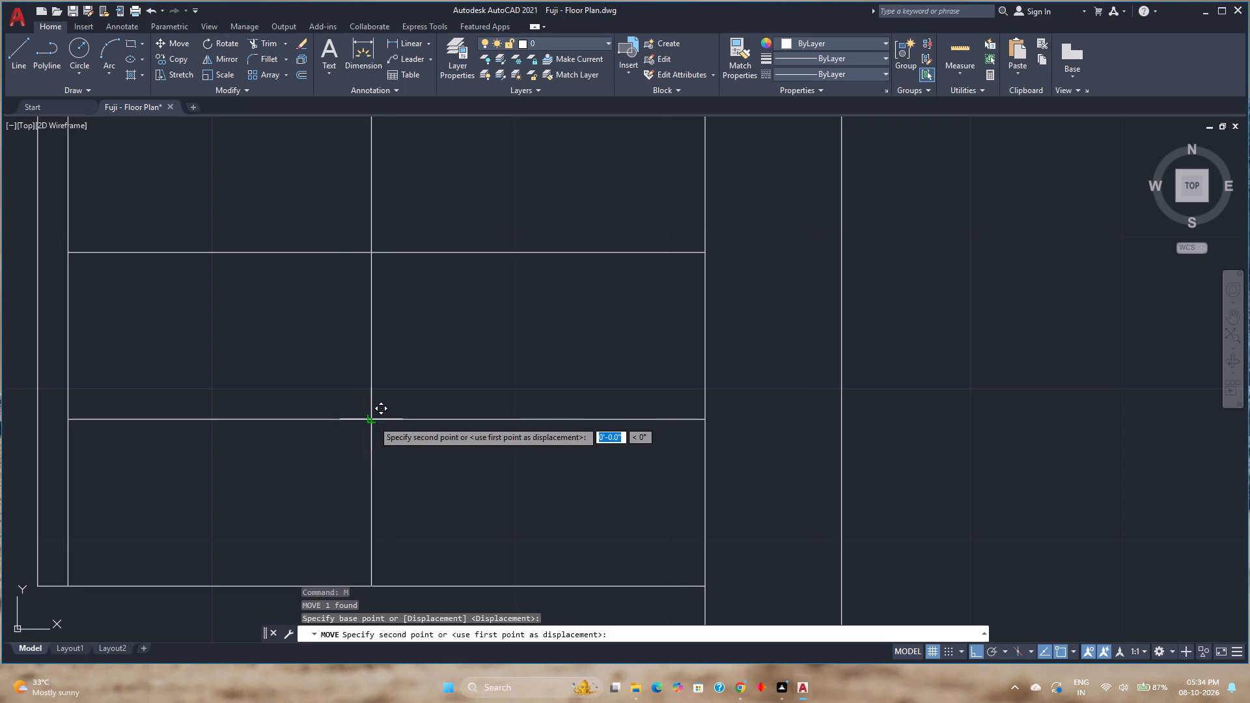
{"action": "left_click", "coordinate": [387, 420]}
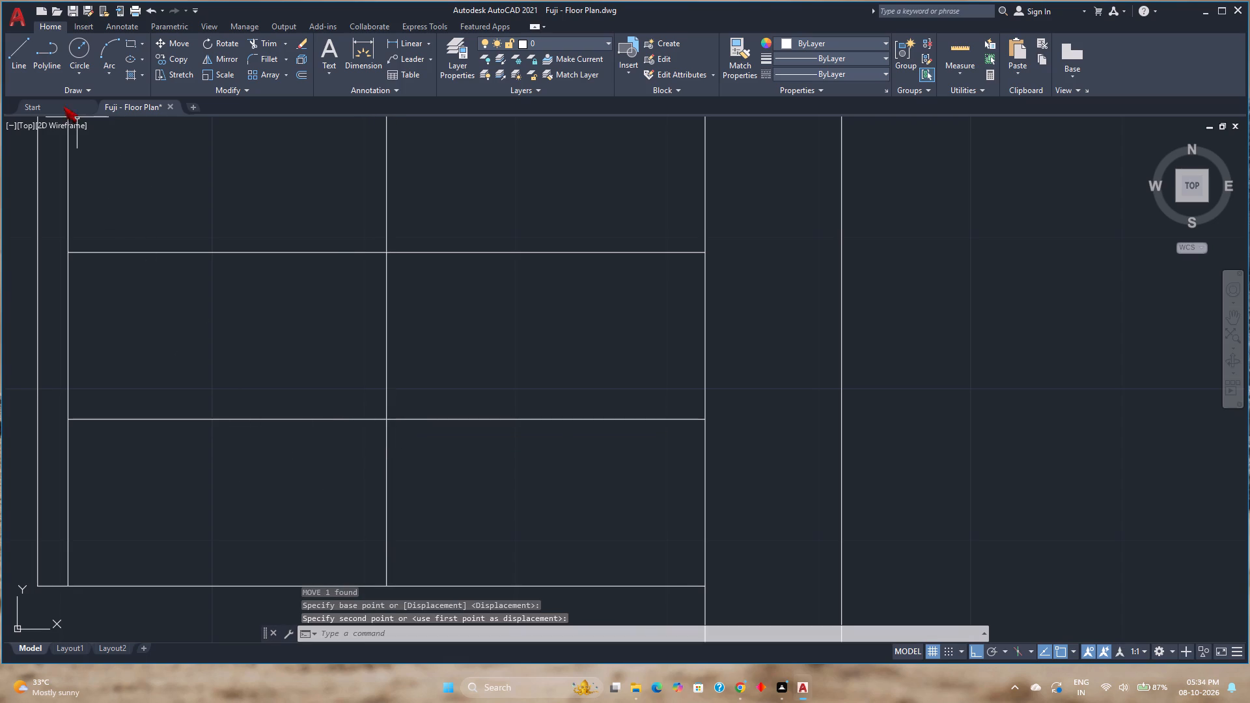
Draw a V-shaped arrowhead from the second-last tread's west end to the direction line's south end and up to the tread's east end.
{"action": "left_click", "coordinate": [16, 55]}
{"action": "scroll", "coordinate": [208, 340], "scroll_direction": "down", "scroll_amount": 1}
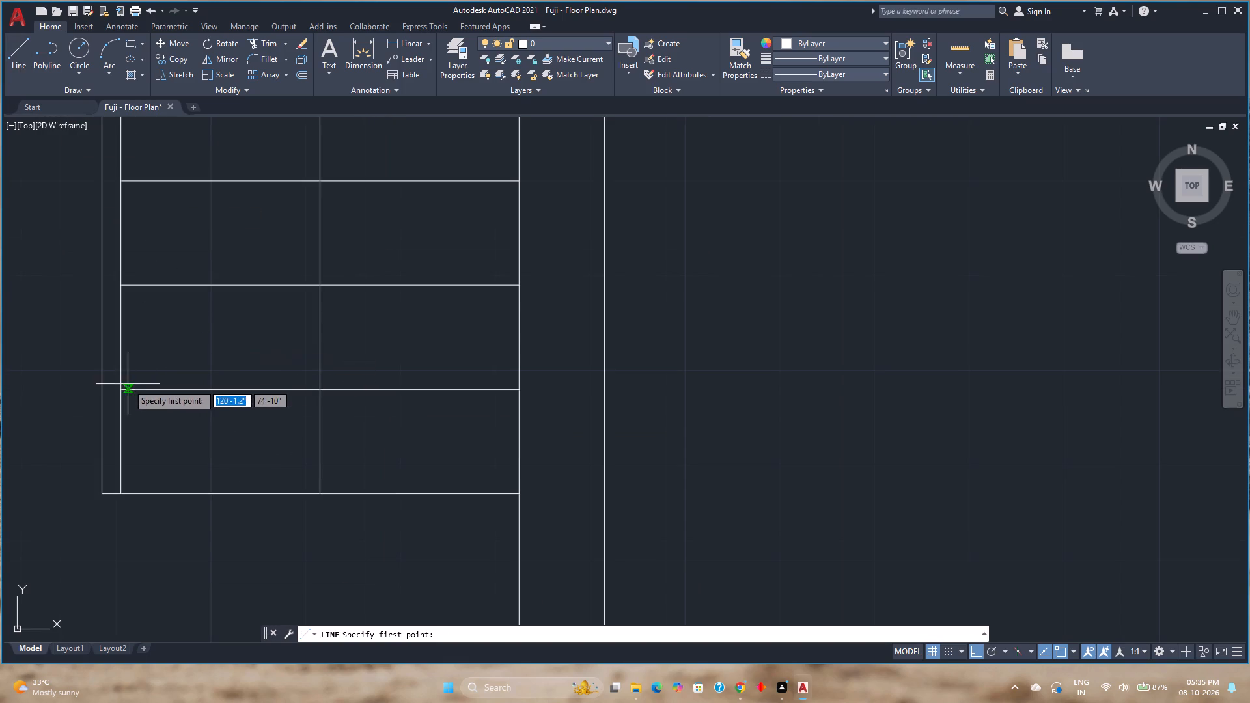
{"action": "left_click", "coordinate": [124, 391]}
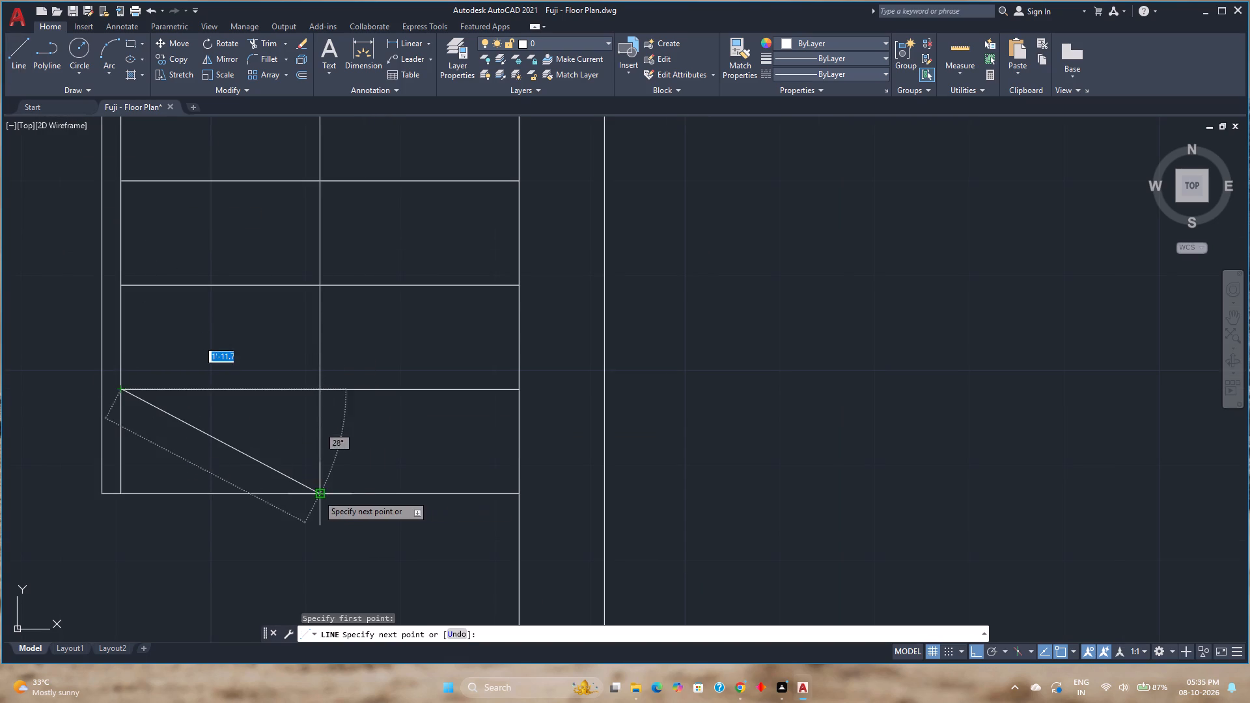
{"action": "left_click", "coordinate": [318, 495]}
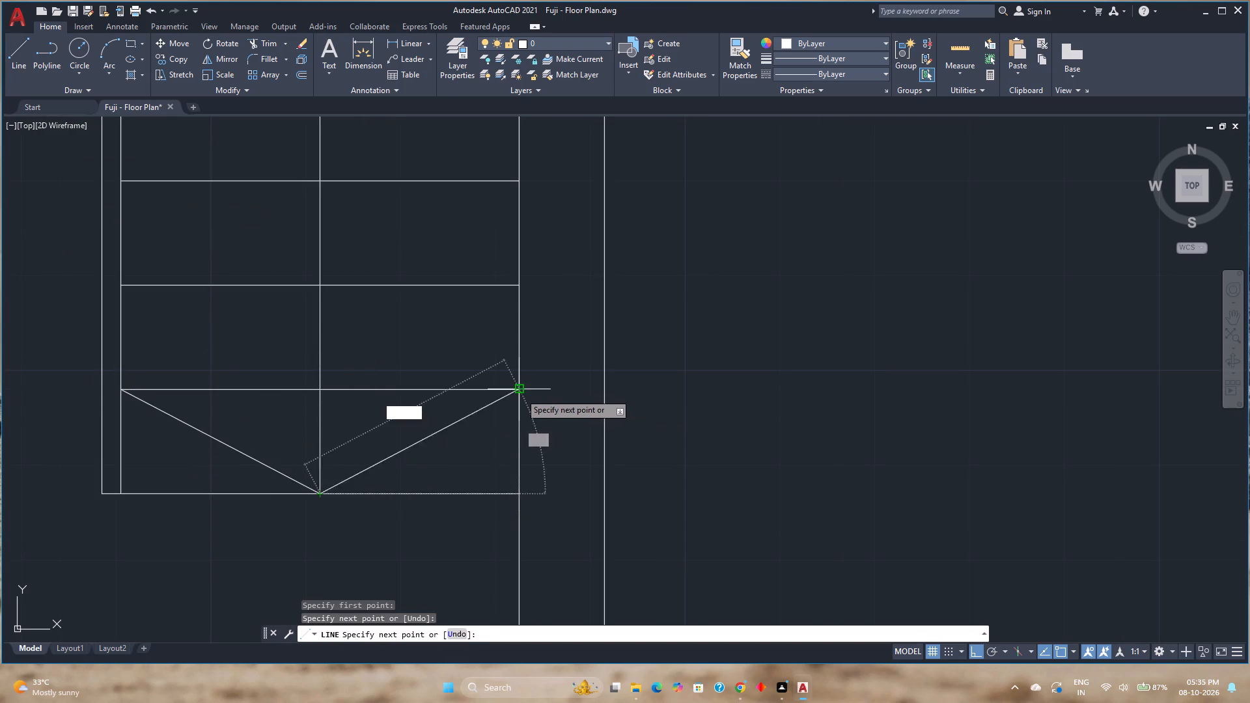
{"action": "left_click", "coordinate": [520, 393]}
{"action": "key", "text": "Escape"}
Examine the staircase and the overall floor plan layout.
{"action": "scroll", "coordinate": [525, 606], "scroll_direction": "down", "scroll_amount": 4}
{"action": "middle_click_drag", "start_coordinate": [499, 501], "coordinate": [516, 428]}
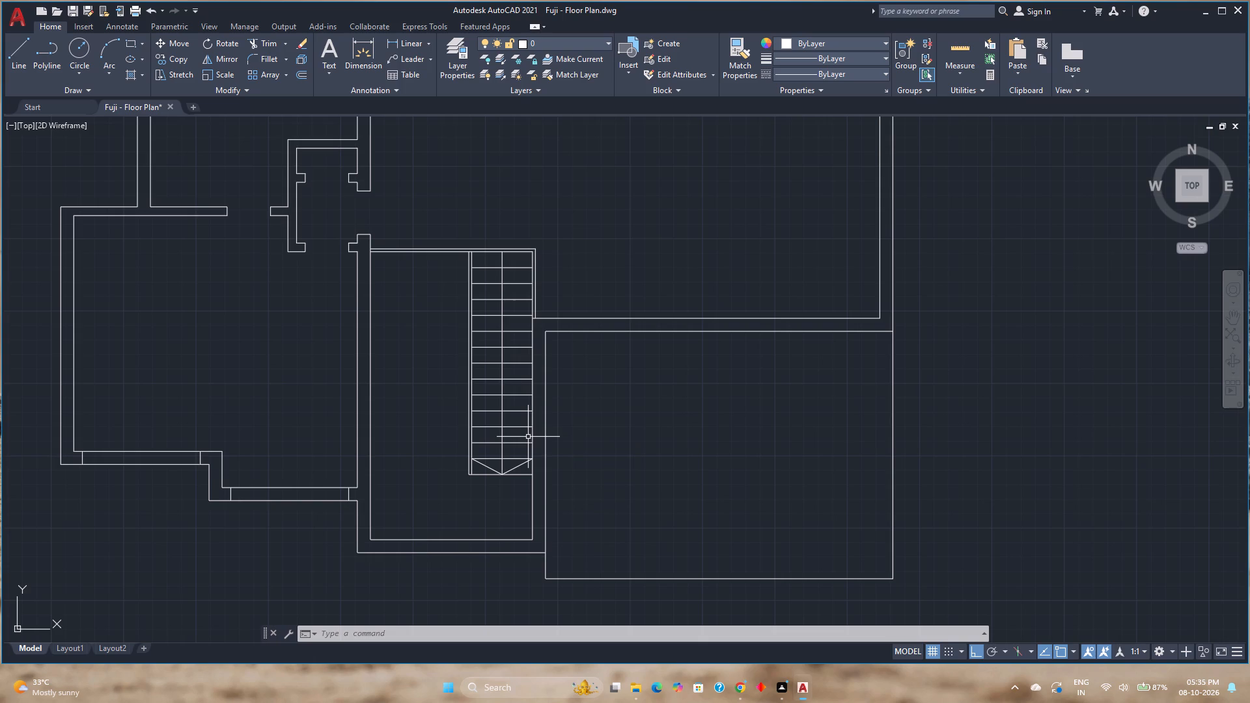
{"action": "scroll", "coordinate": [523, 423], "scroll_direction": "down", "scroll_amount": 2}
{"action": "middle_click_drag", "start_coordinate": [562, 338], "coordinate": [518, 353]}
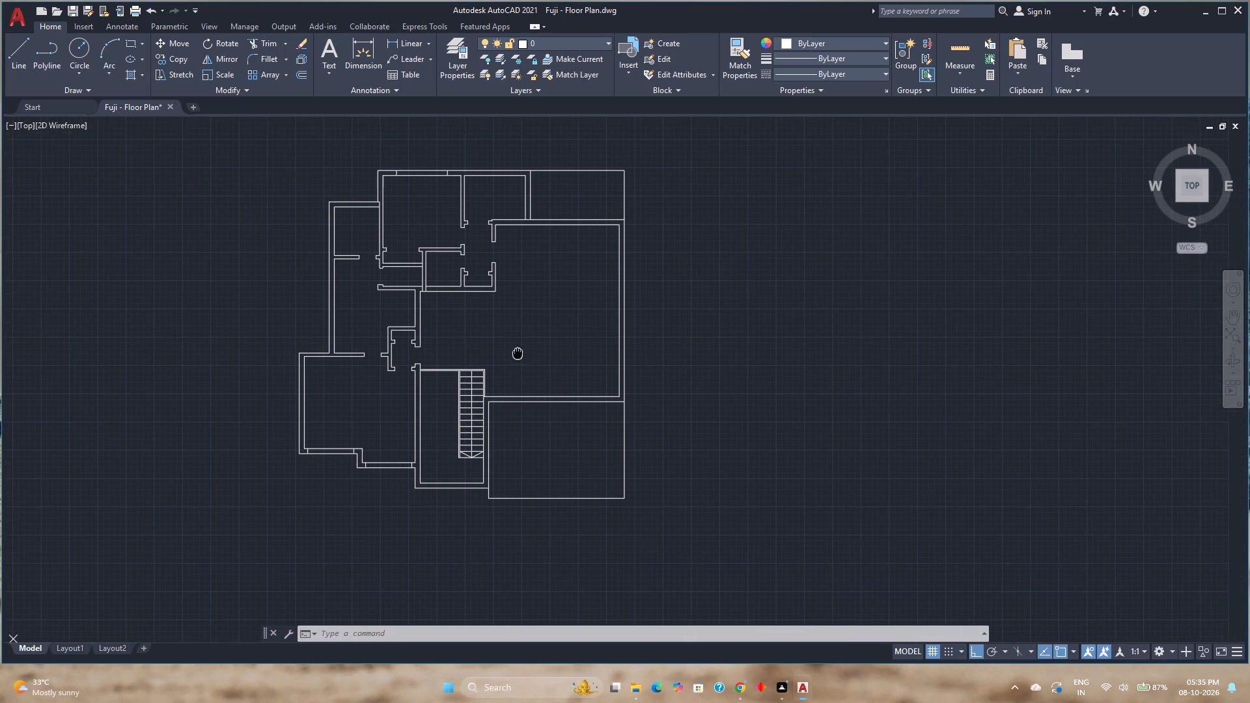
{"action": "middle_click_drag", "start_coordinate": [518, 353], "coordinate": [517, 353]}
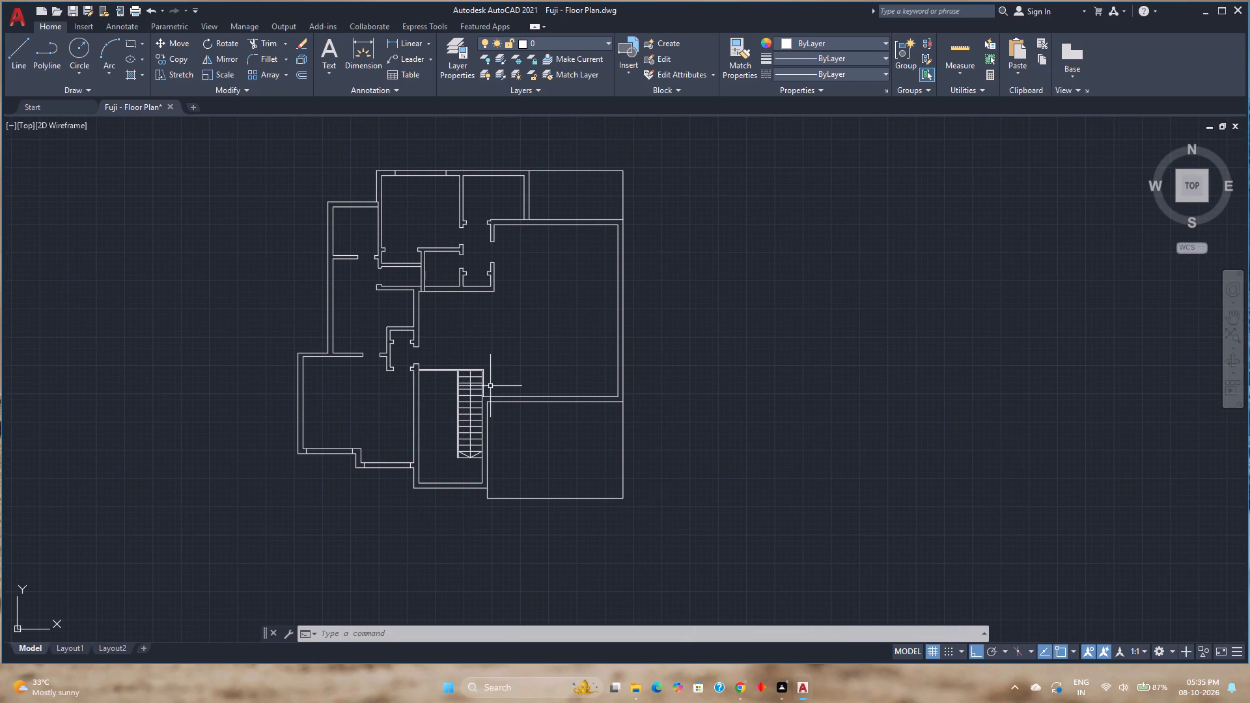
{"action": "scroll", "coordinate": [501, 422], "scroll_direction": "down", "scroll_amount": 1}
{"action": "middle_click", "coordinate": [501, 422]}
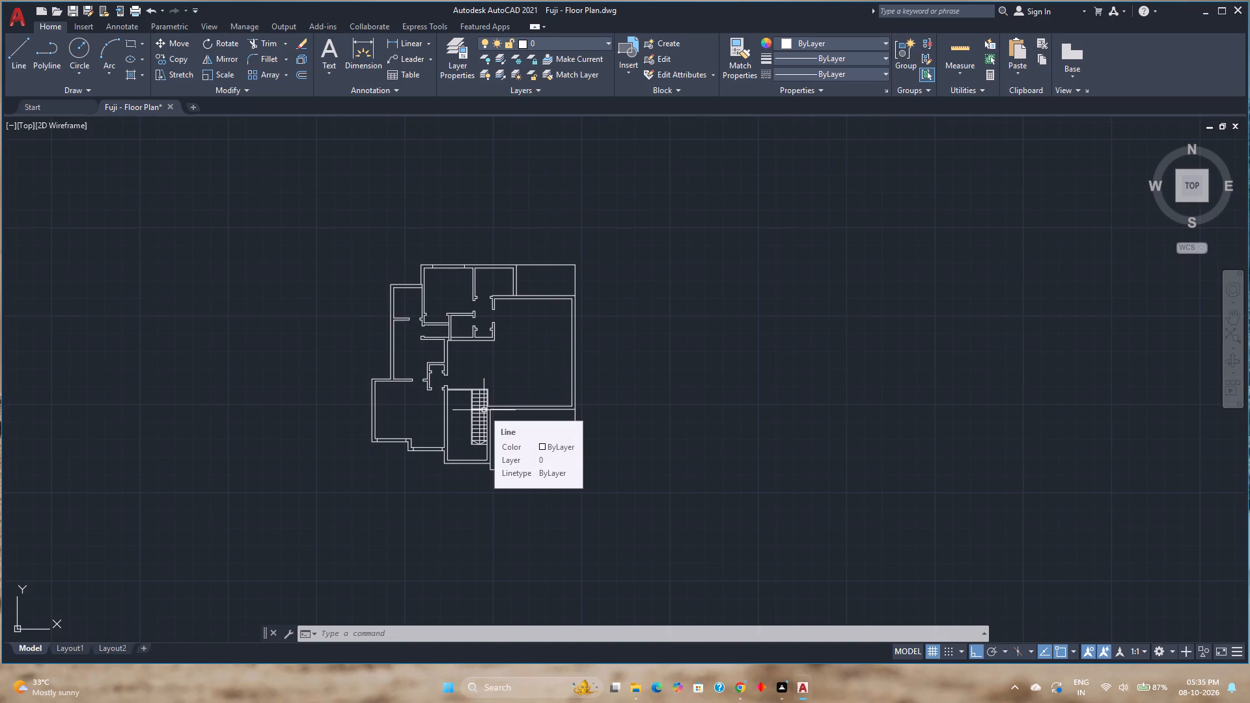
{"action": "scroll", "coordinate": [475, 411], "scroll_direction": "up", "scroll_amount": 3}
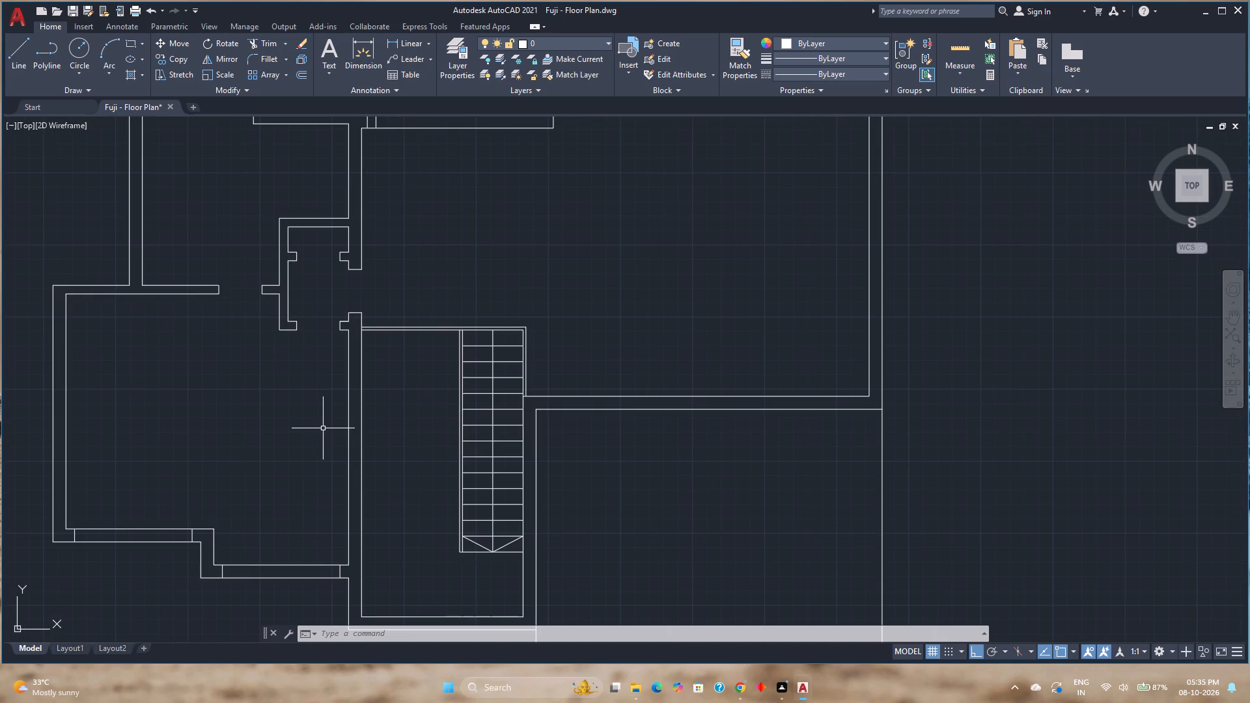
{"action": "middle_click_drag", "start_coordinate": [290, 411], "coordinate": [291, 411]}
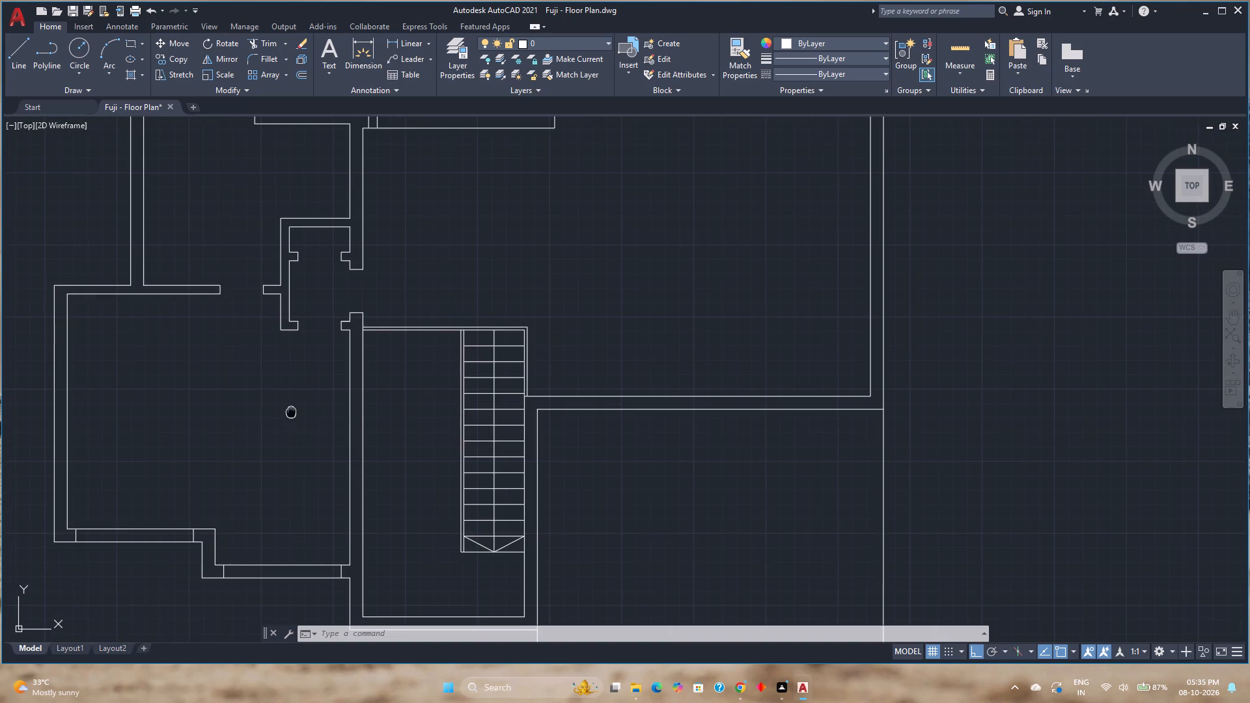
{"action": "middle_click_drag", "start_coordinate": [291, 411], "coordinate": [361, 395]}
{"action": "scroll", "coordinate": [361, 395], "scroll_direction": "down", "scroll_amount": 1}
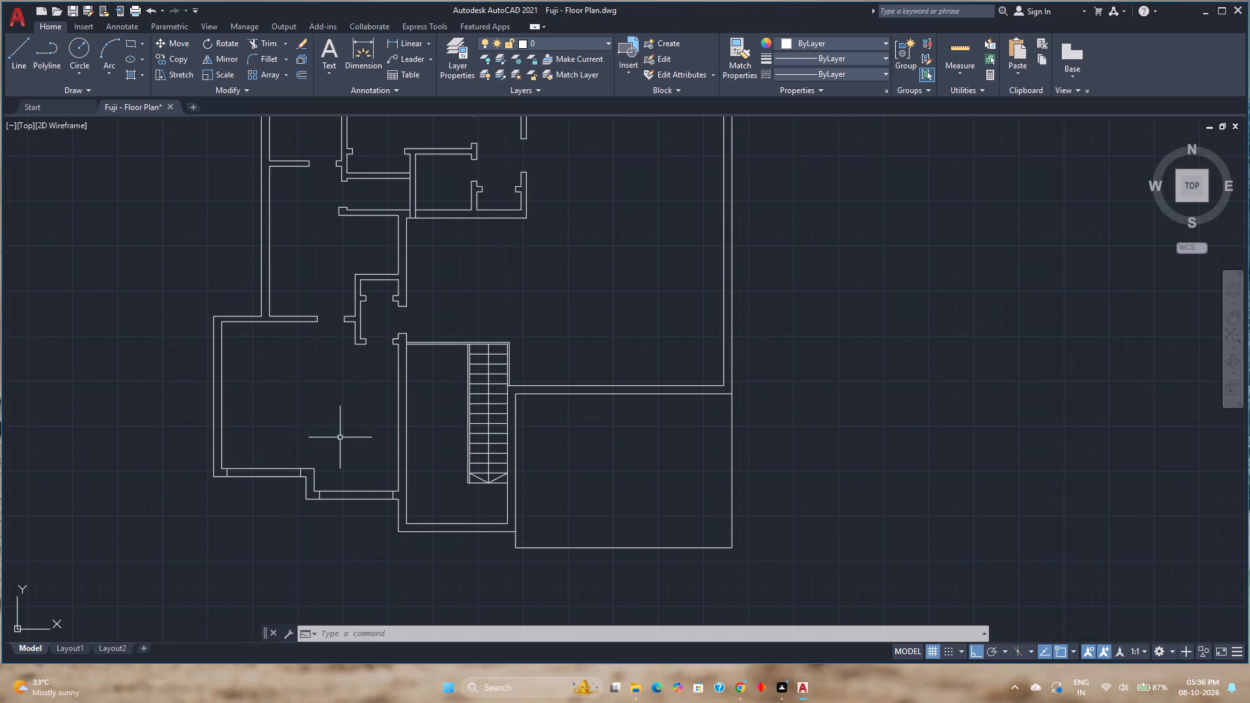
{"action": "middle_click_drag", "start_coordinate": [436, 549], "coordinate": [411, 424]}
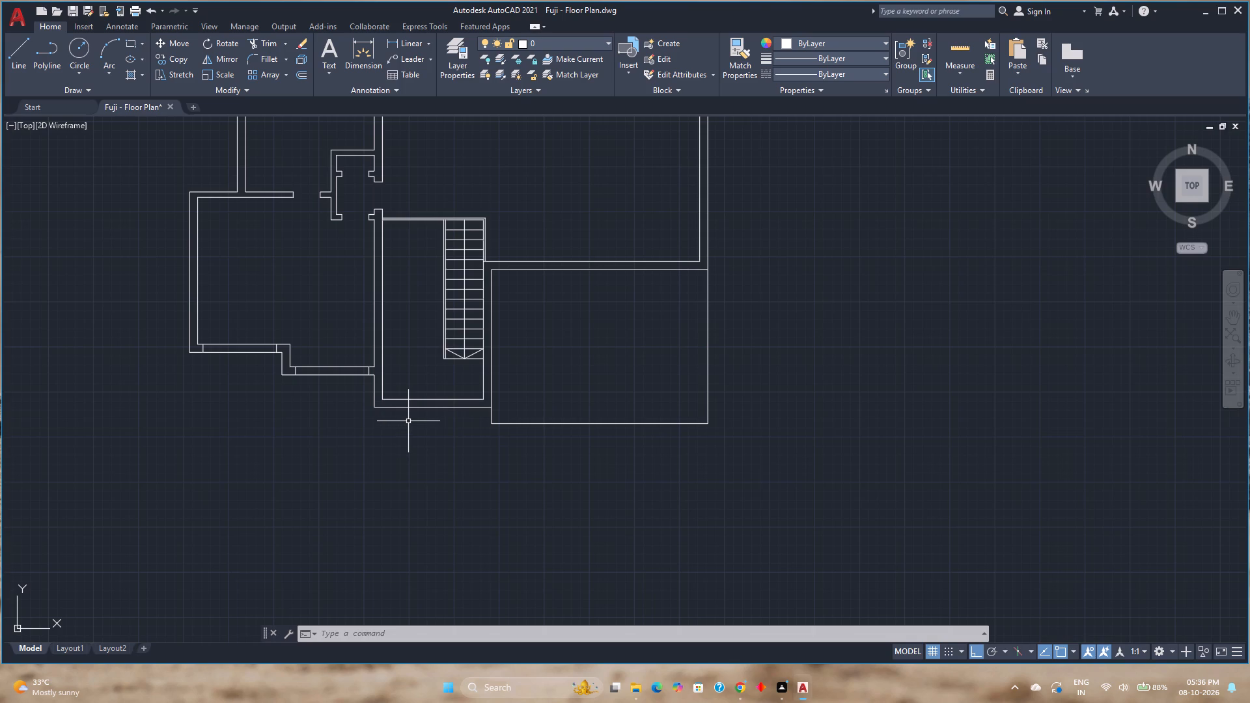
{"action": "scroll", "coordinate": [399, 460], "scroll_direction": "down", "scroll_amount": 2}
{"action": "scroll", "coordinate": [450, 471], "scroll_direction": "up", "scroll_amount": 1}
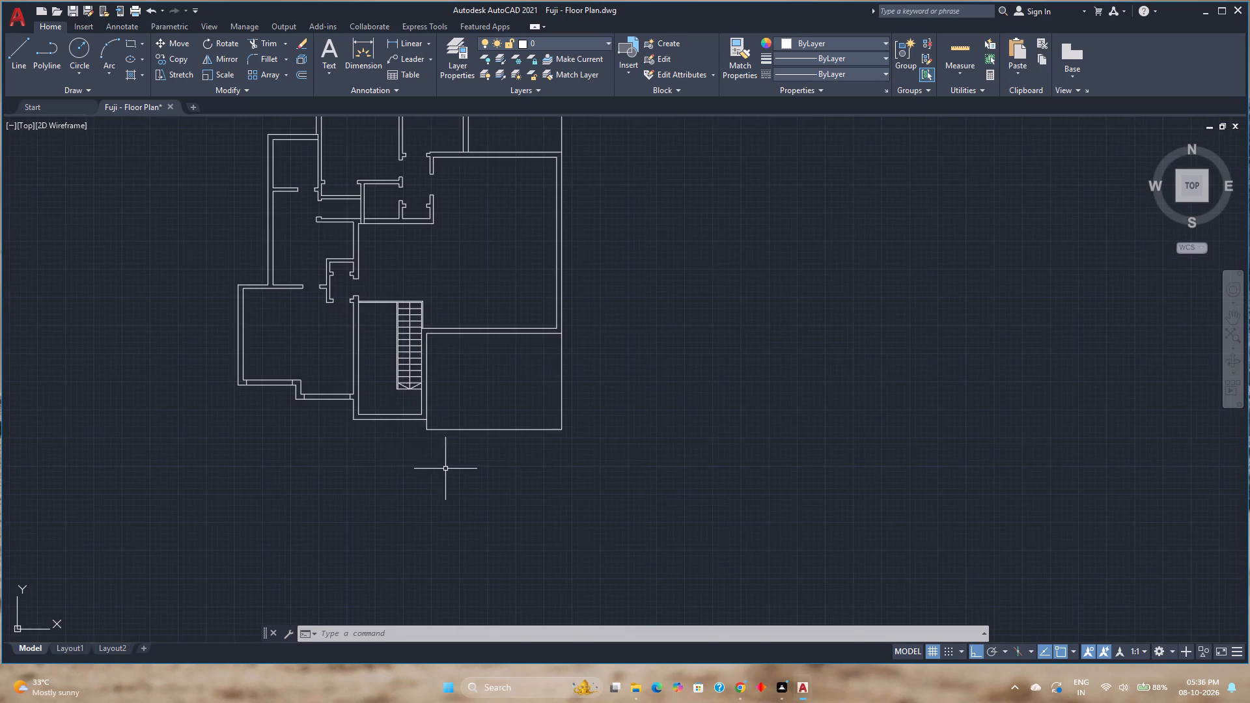
{"action": "middle_click_drag", "start_coordinate": [428, 387], "coordinate": [448, 486]}
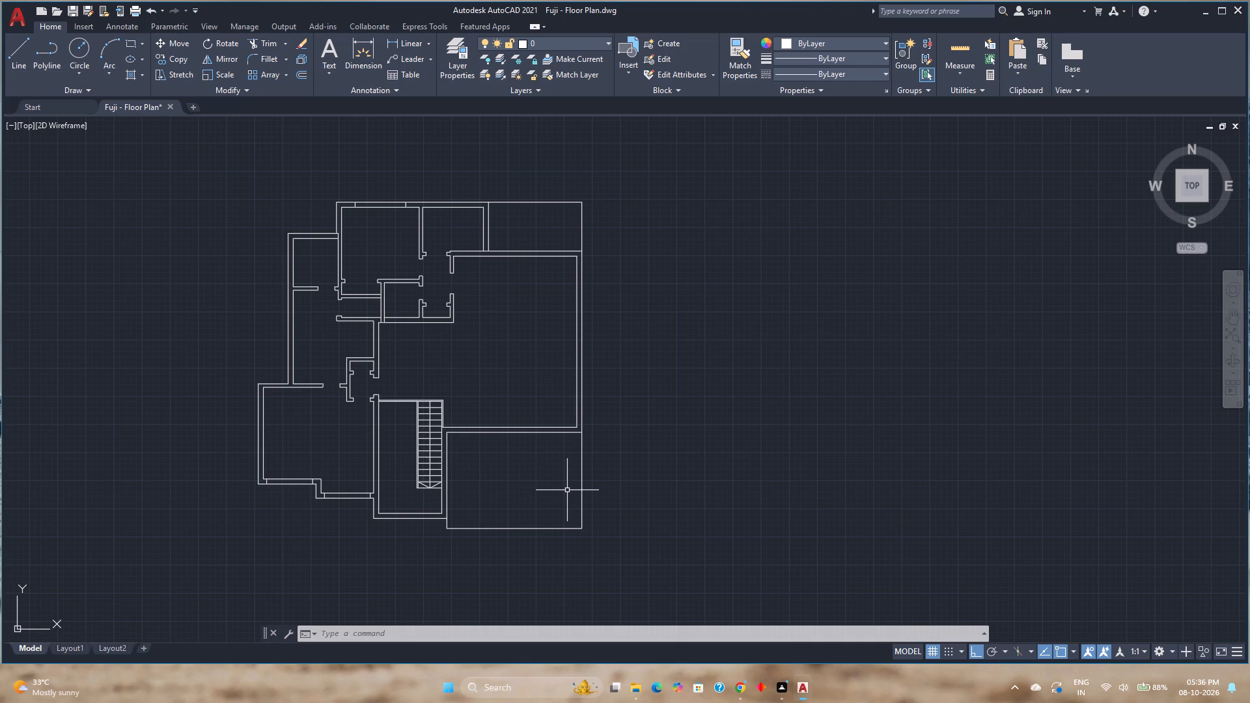
Draw a short vertical line across the large eastern room's south wall, starting at the northwest corner of the southeast area below it.
{"action": "middle_click_drag", "start_coordinate": [611, 500], "coordinate": [532, 491]}
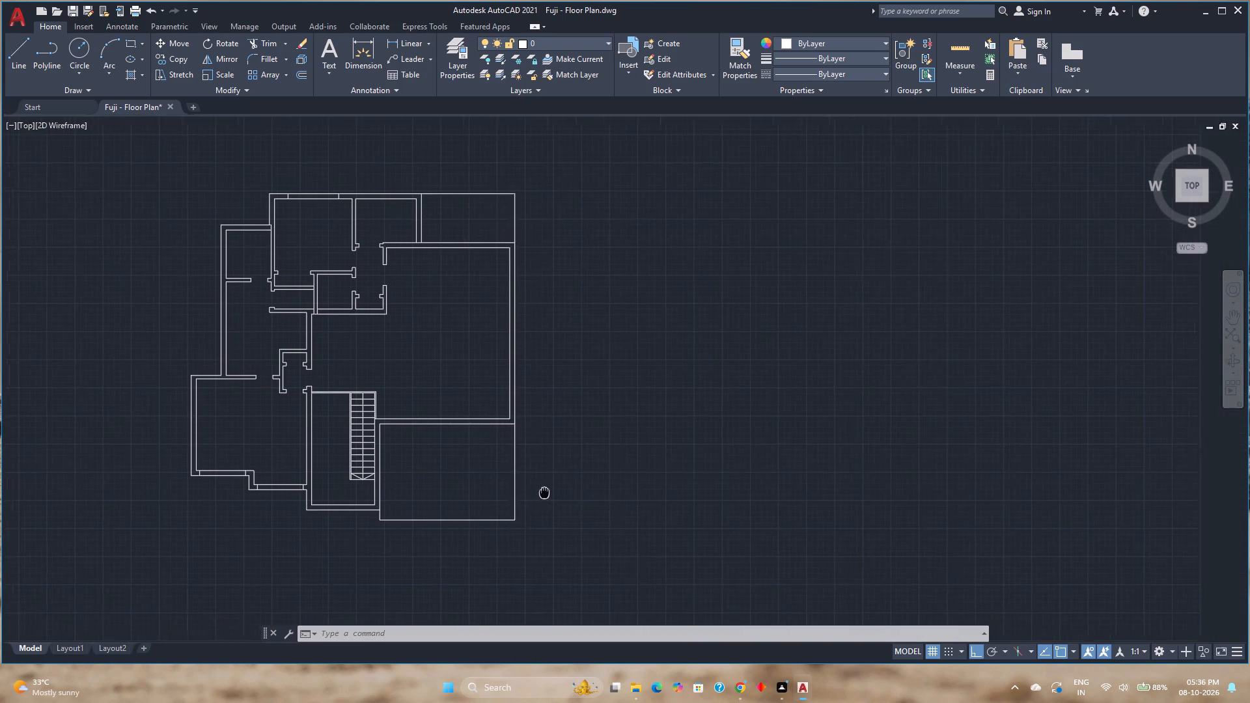
{"action": "middle_click_drag", "start_coordinate": [532, 491], "coordinate": [503, 493]}
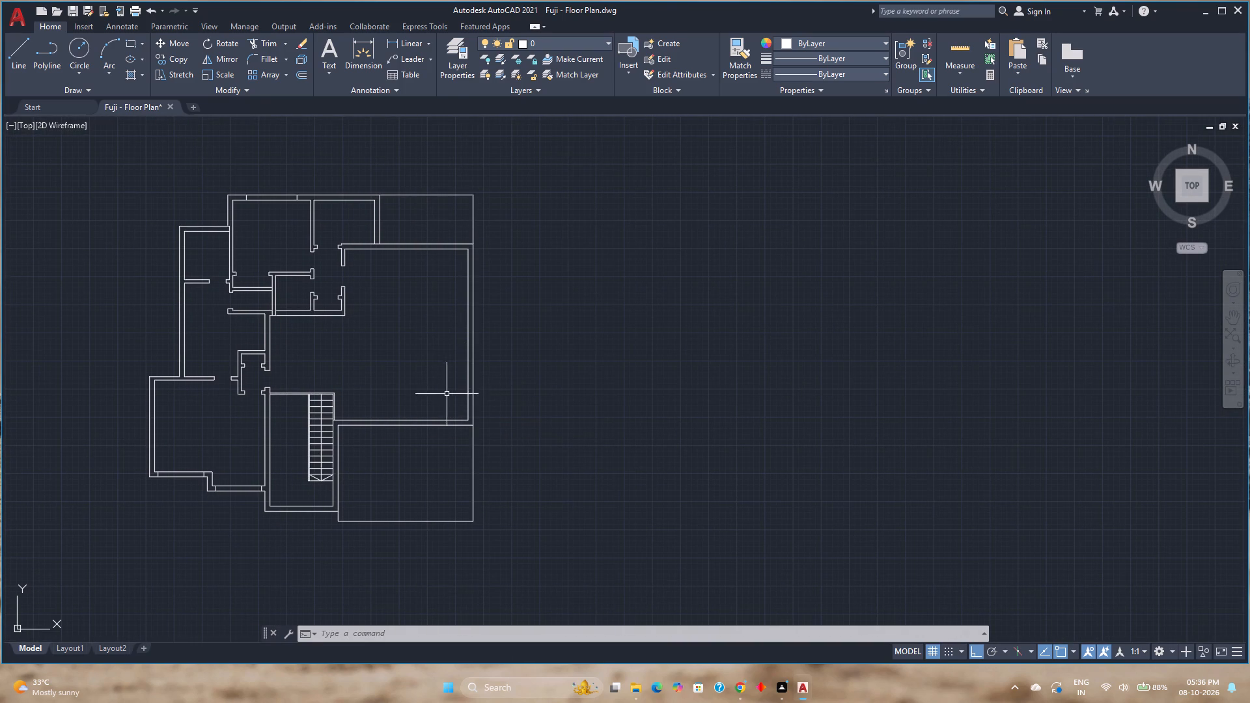
{"action": "scroll", "coordinate": [370, 434], "scroll_direction": "up", "scroll_amount": 3}
{"action": "left_click", "coordinate": [9, 63]}
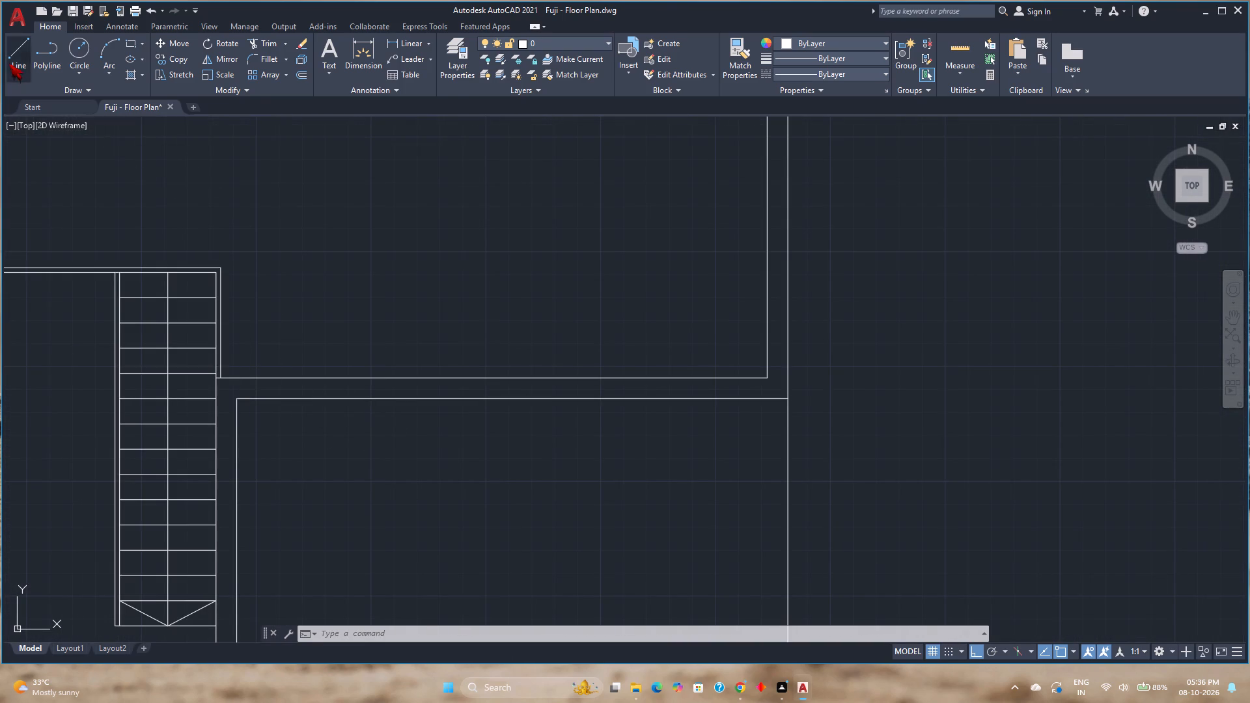
{"action": "left_click", "coordinate": [232, 403]}
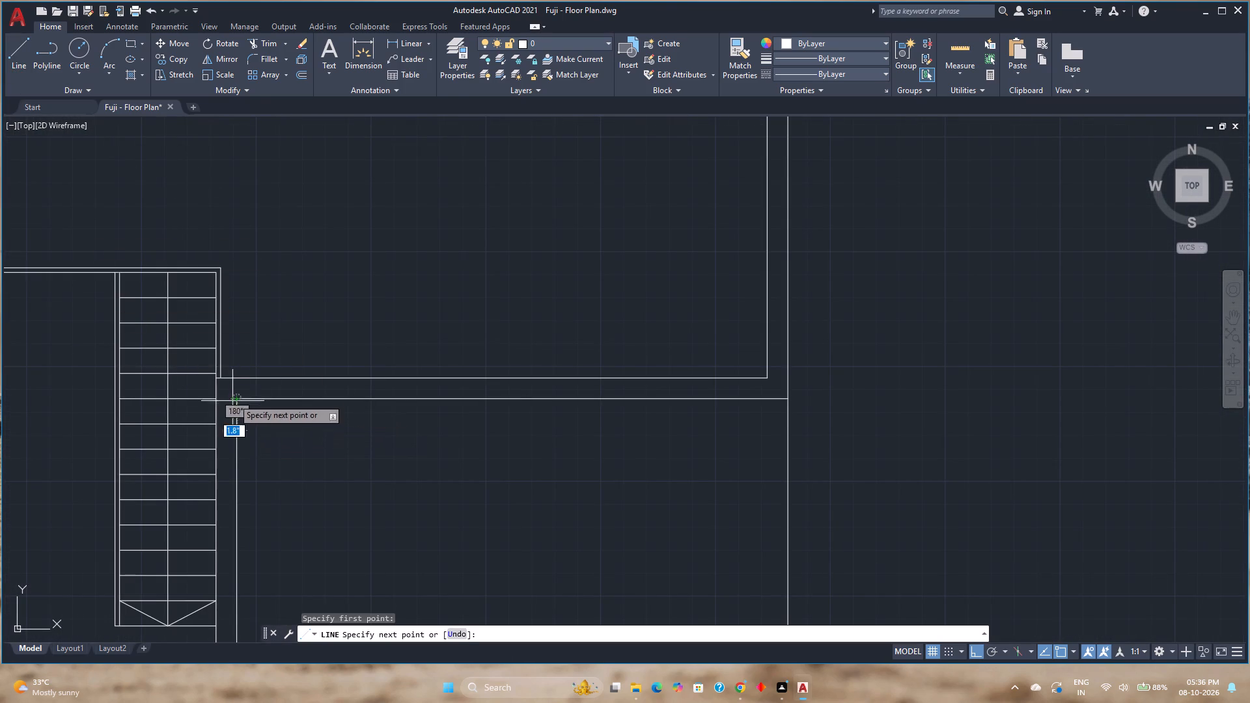
{"action": "left_click", "coordinate": [236, 382]}
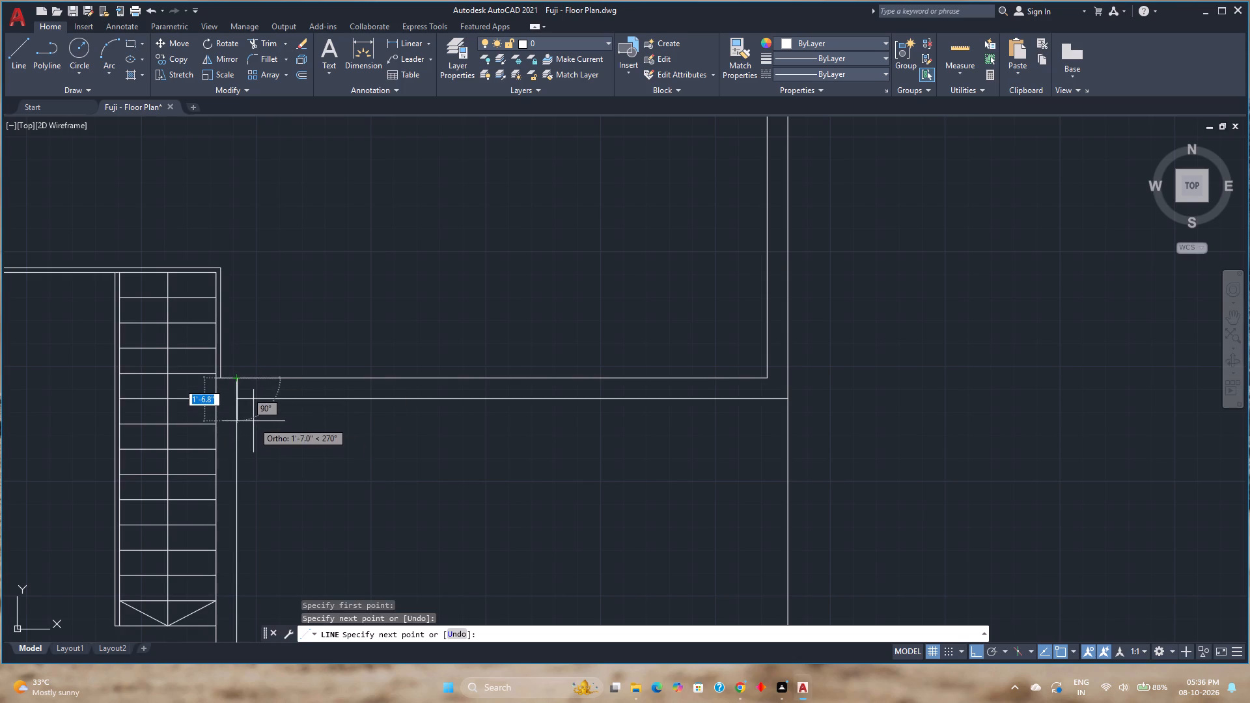
{"action": "key", "text": "Escape"}
Move the short cross line 2' east along the large room's south wall.
{"action": "scroll", "coordinate": [247, 387], "scroll_direction": "up", "scroll_amount": 2}
{"action": "left_click", "coordinate": [221, 387]}
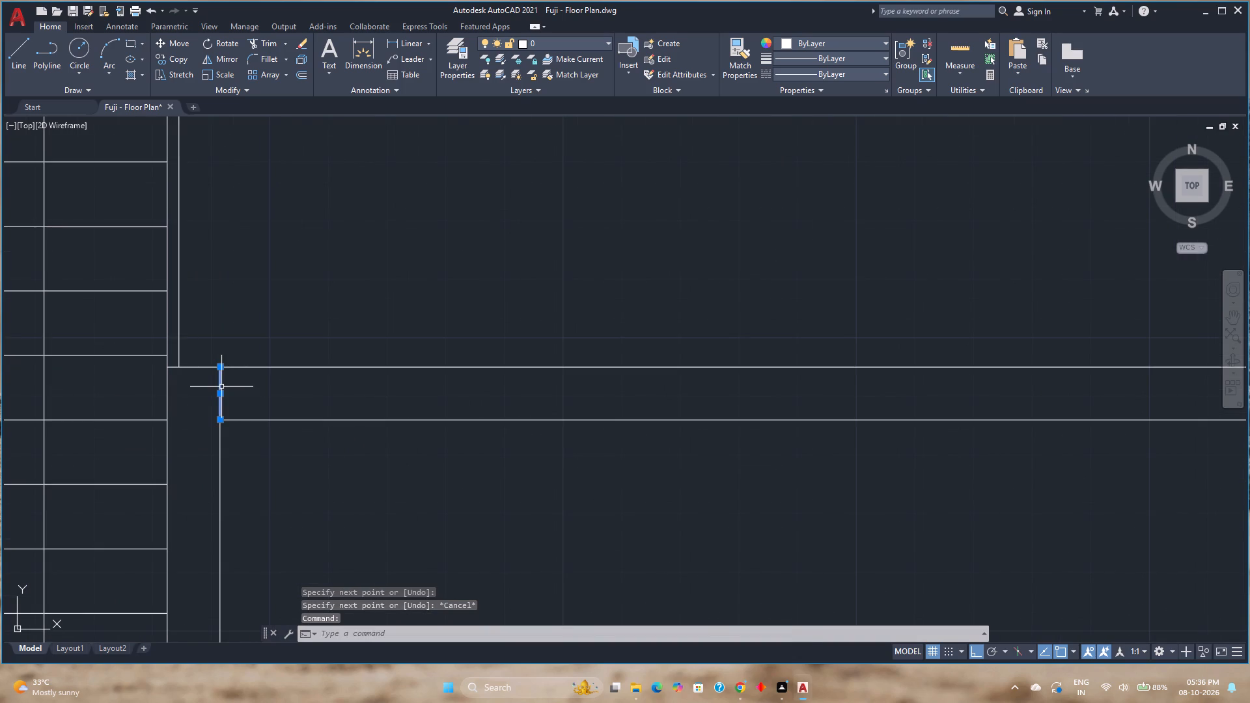
{"action": "key", "text": "m"}
{"action": "key", "text": "Return"}
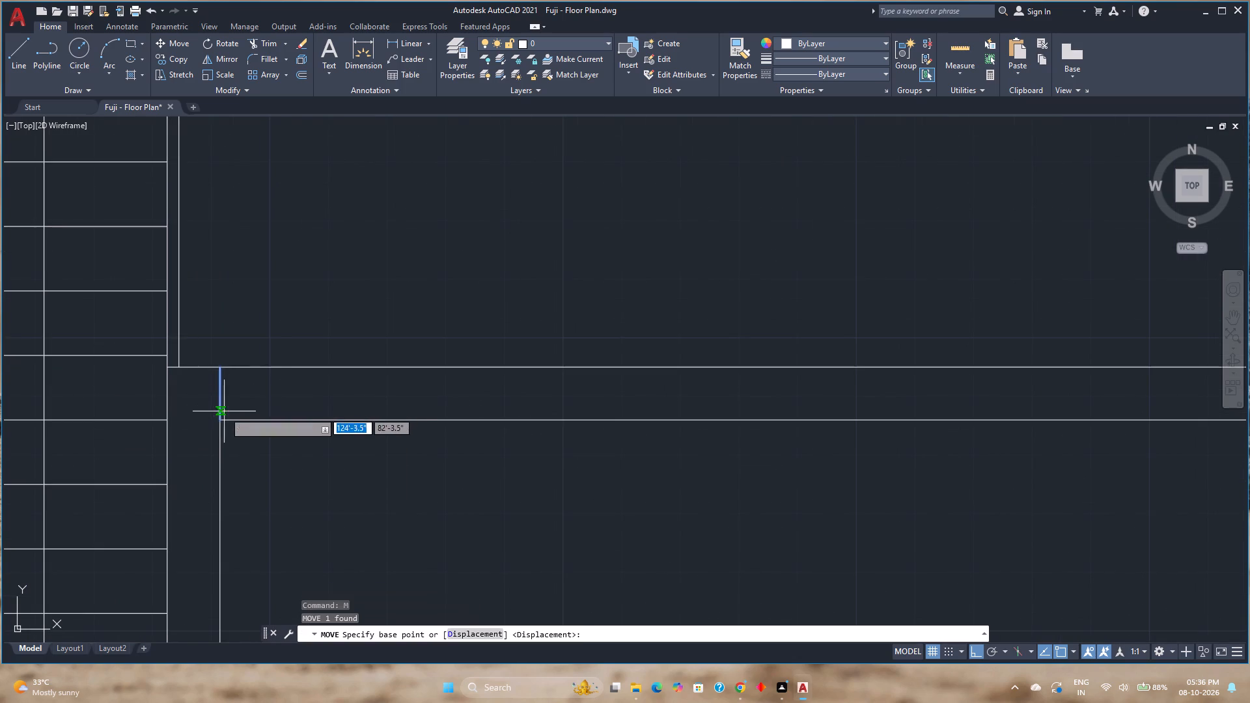
{"action": "left_click", "coordinate": [217, 420]}
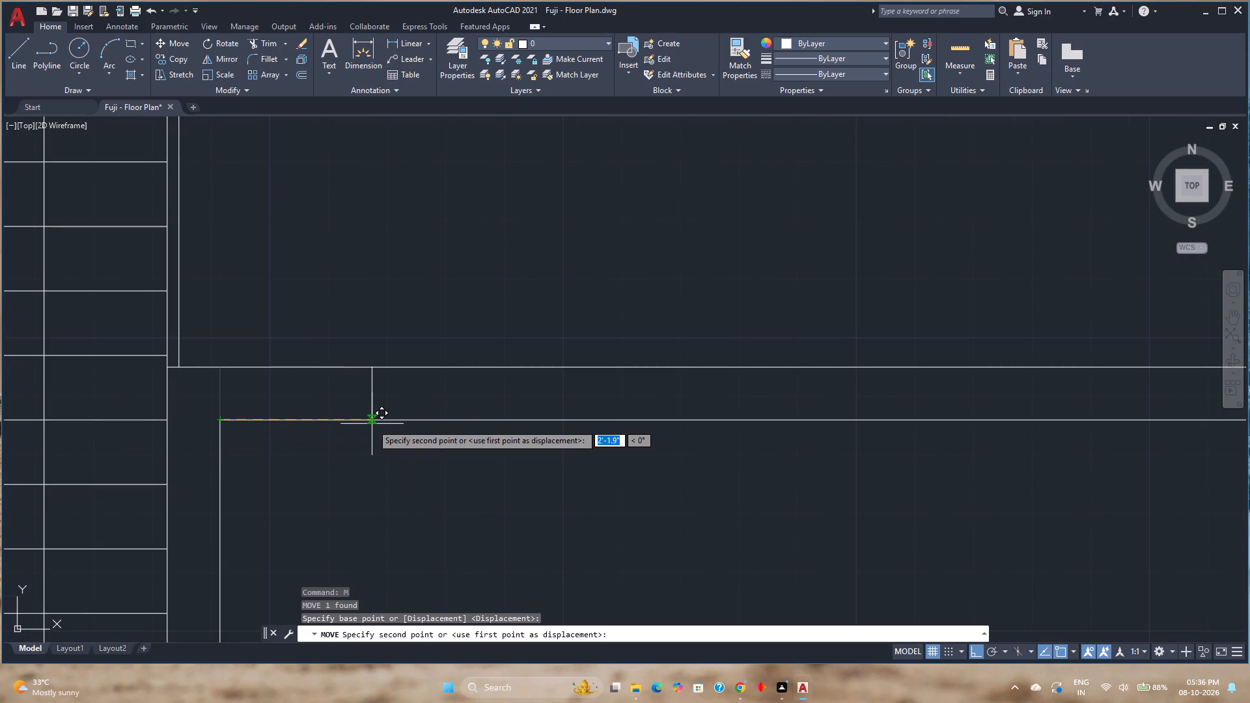
{"action": "key", "text": "2"}
{"action": "key", "text": "apostrophe"}
{"action": "key", "text": "Return"}
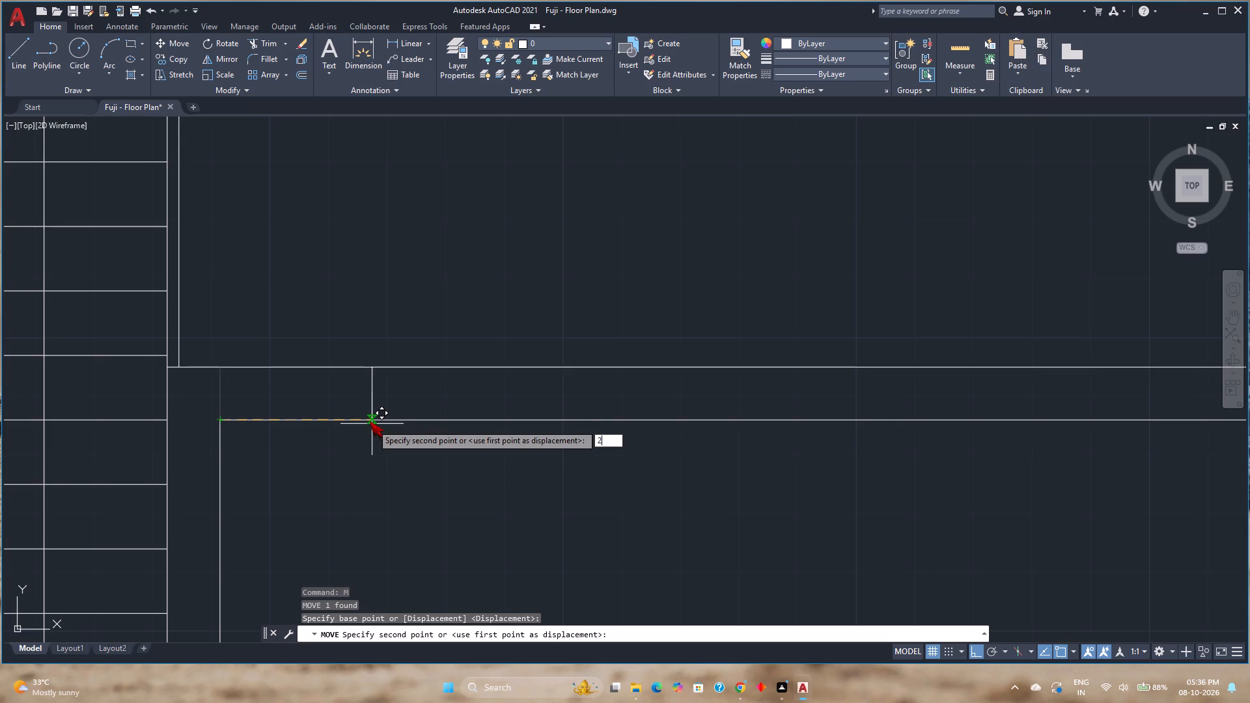
Mirror the cross line about the vertical axis through the midpoint of the south wall's inner line, keeping the original.
{"action": "scroll", "coordinate": [384, 442], "scroll_direction": "down", "scroll_amount": 2}
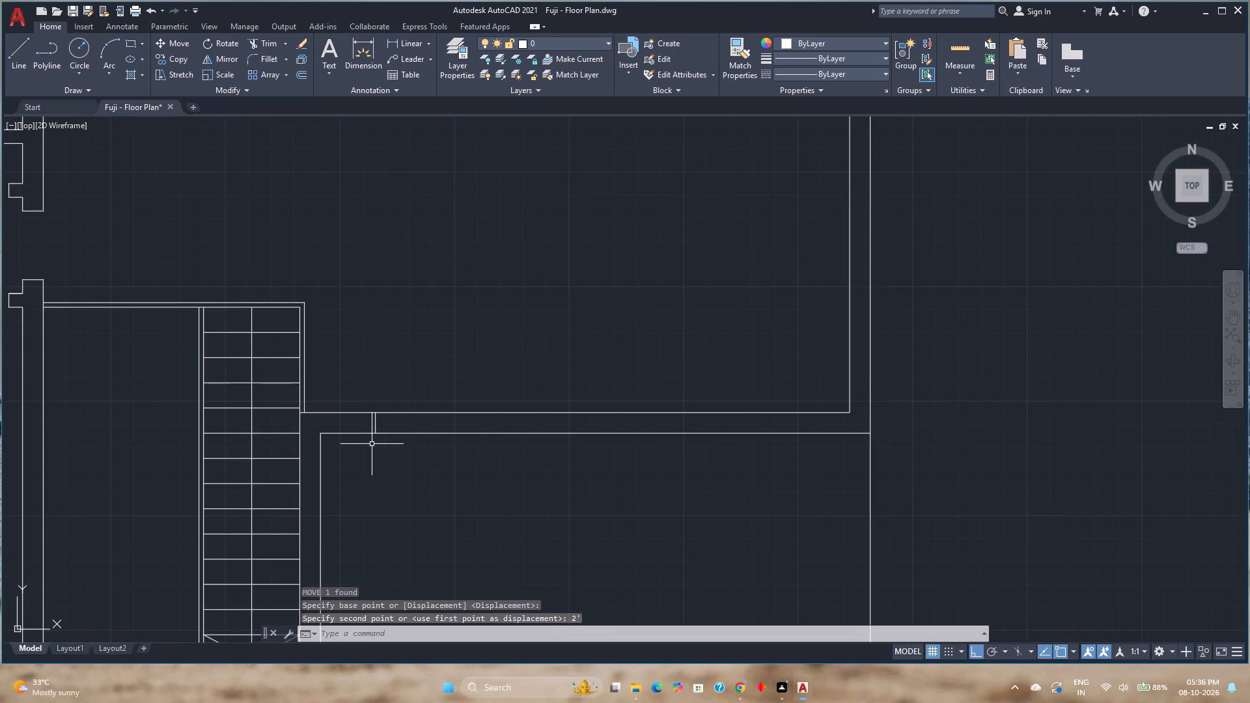
{"action": "scroll", "coordinate": [524, 463], "scroll_direction": "down", "scroll_amount": 2}
{"action": "middle_click_drag", "start_coordinate": [524, 463], "coordinate": [516, 463]}
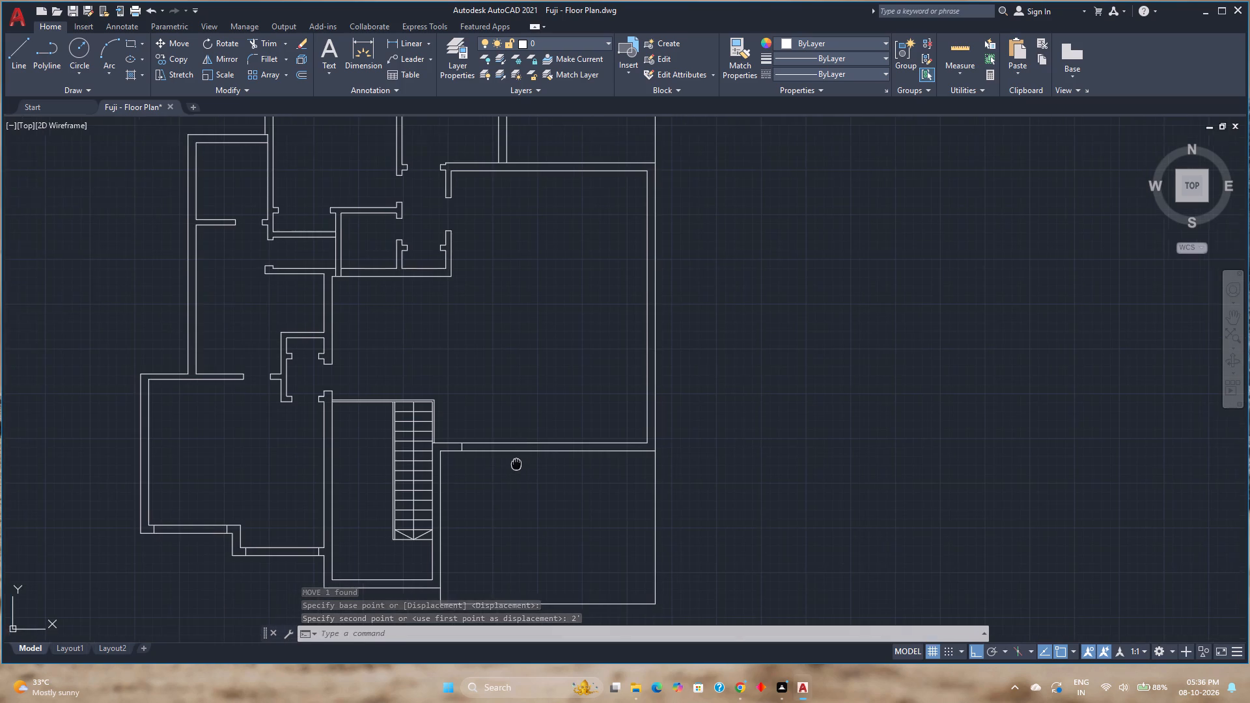
{"action": "middle_click_drag", "start_coordinate": [516, 463], "coordinate": [503, 467]}
{"action": "scroll", "coordinate": [463, 454], "scroll_direction": "up", "scroll_amount": 3}
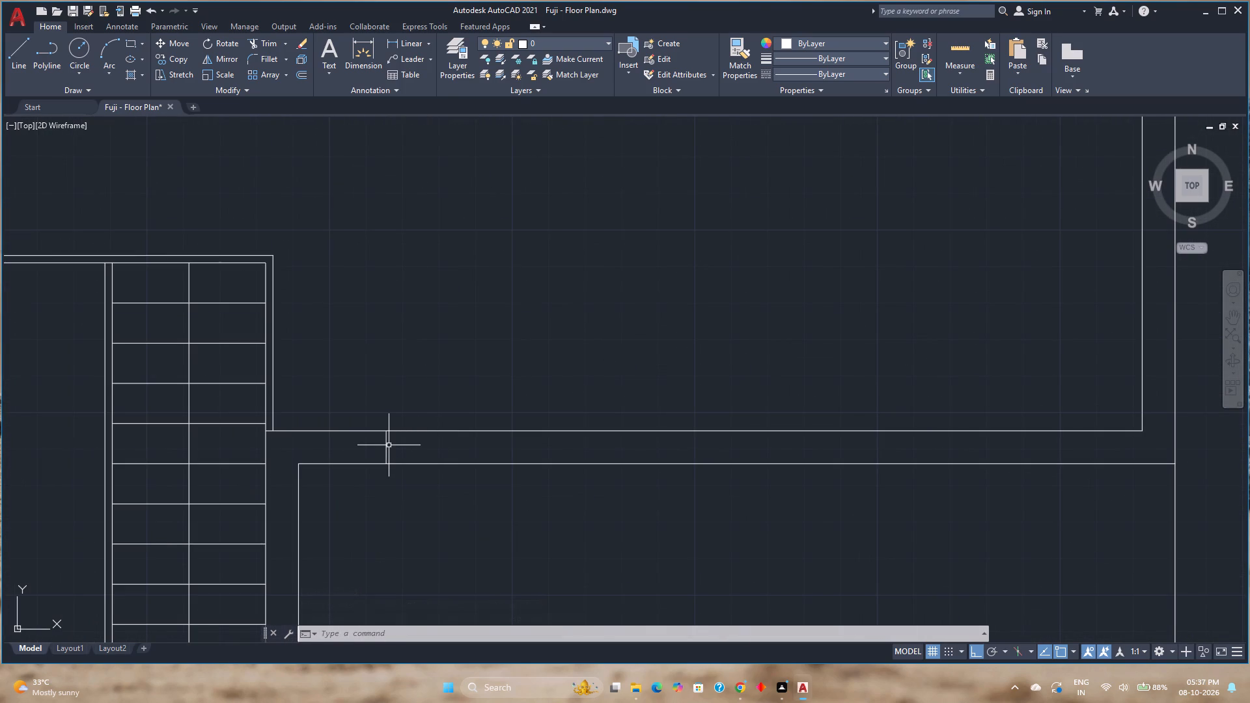
{"action": "left_click", "coordinate": [387, 445]}
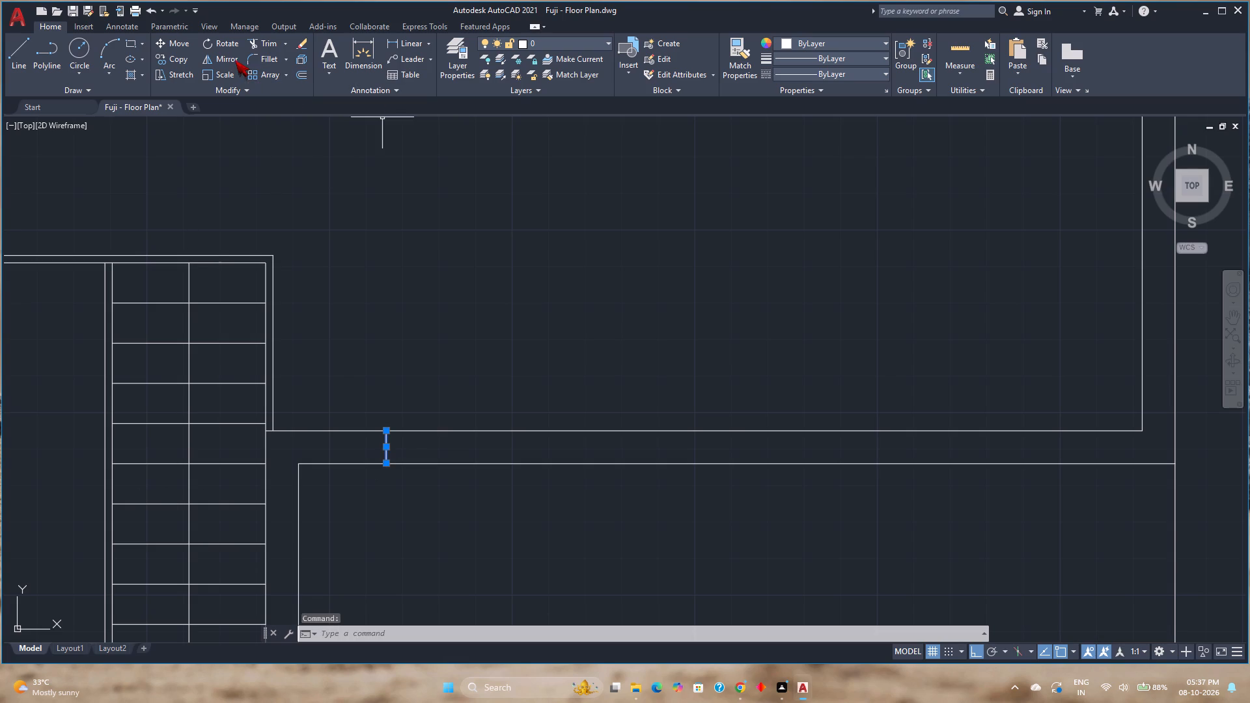
{"action": "left_click", "coordinate": [230, 55]}
{"action": "scroll", "coordinate": [456, 467], "scroll_direction": "down", "scroll_amount": 1}
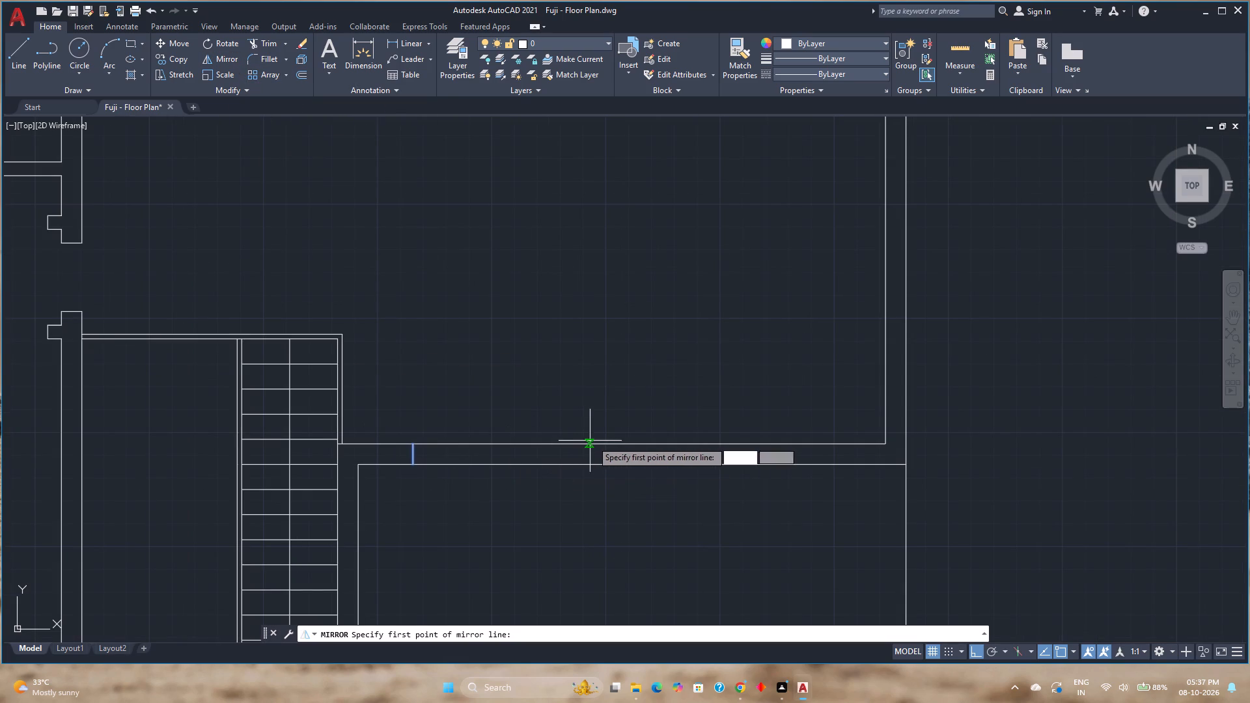
{"action": "left_click", "coordinate": [614, 443]}
{"action": "left_click", "coordinate": [623, 314]}
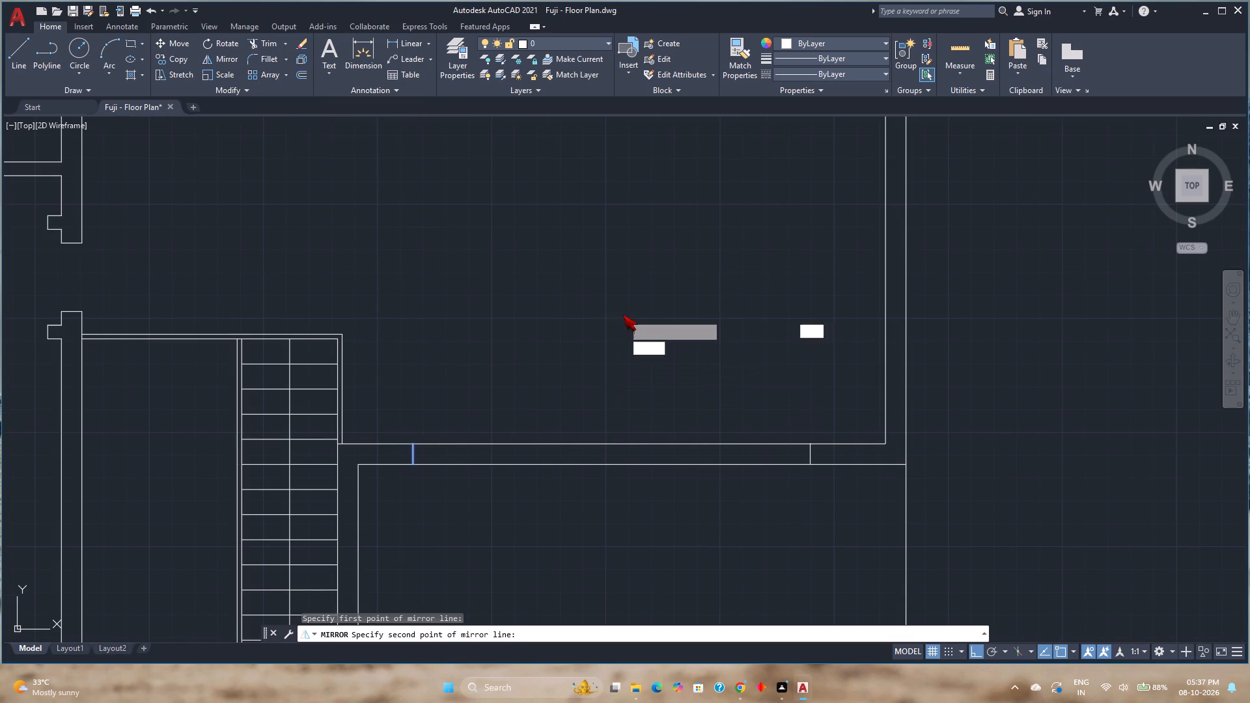
{"action": "left_click", "coordinate": [652, 363]}
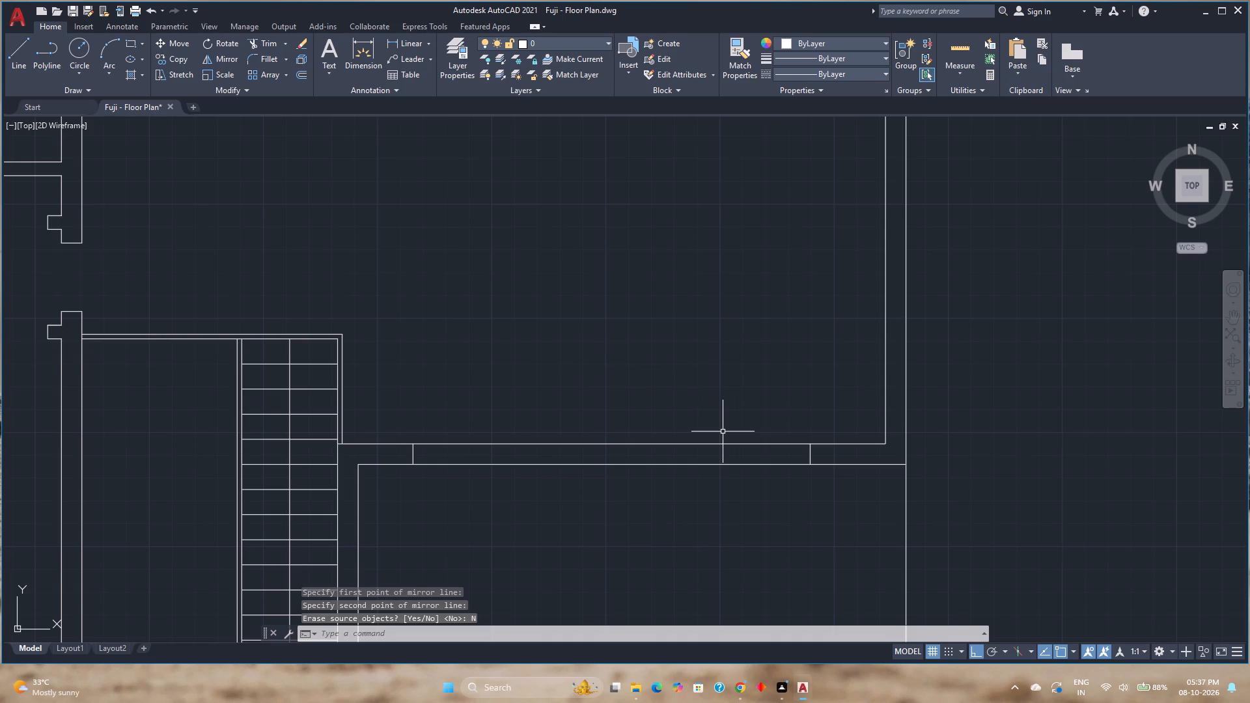
Trim the south wall's inner line between the two cross lines.
{"action": "type", "text": "tr"}
{"action": "key", "text": "Return"}
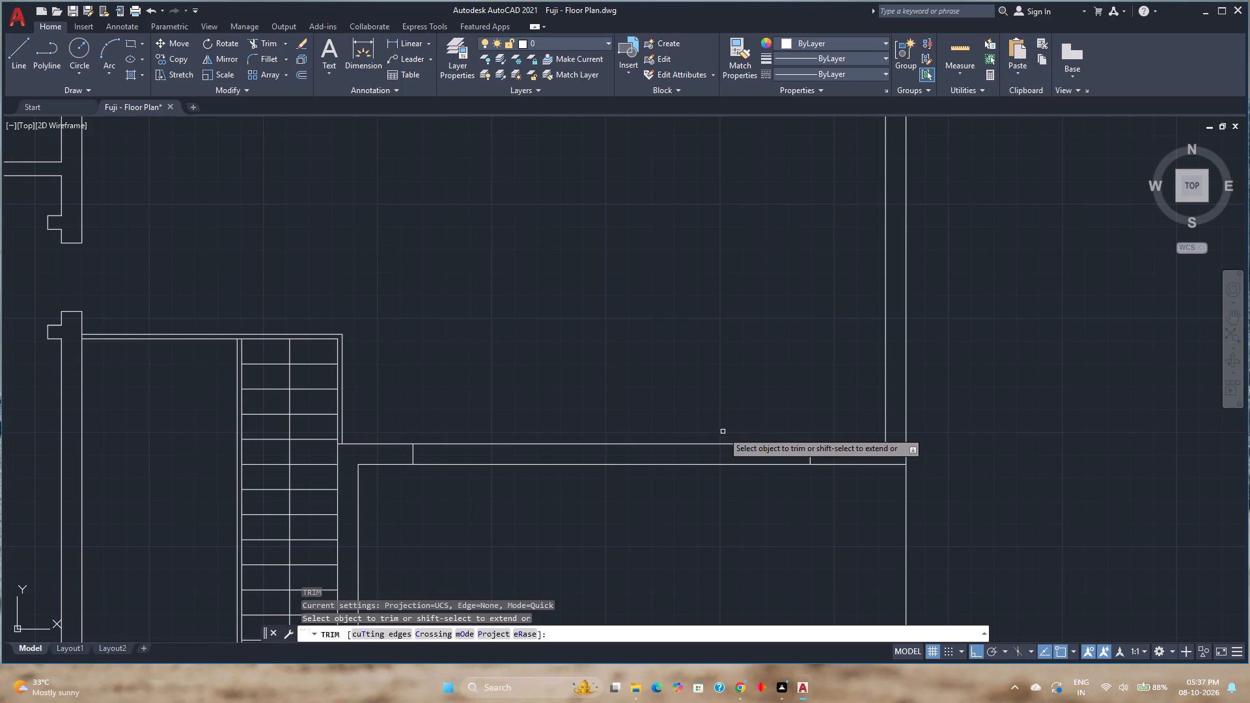
{"action": "left_click", "coordinate": [657, 450]}
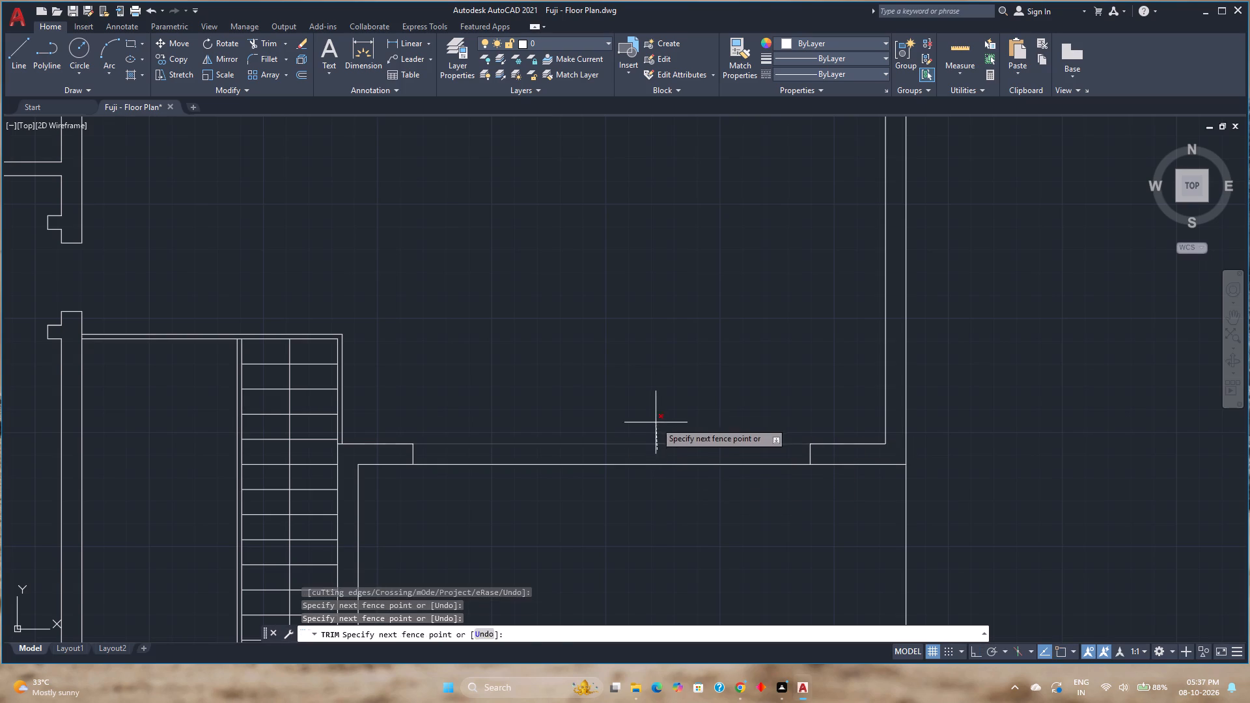
{"action": "left_click", "coordinate": [656, 420]}
{"action": "key", "text": "Escape"}
Draw a short vertical line across the large room's north wall, starting at the room's inner northeast corner.
{"action": "scroll", "coordinate": [695, 428], "scroll_direction": "down", "scroll_amount": 3}
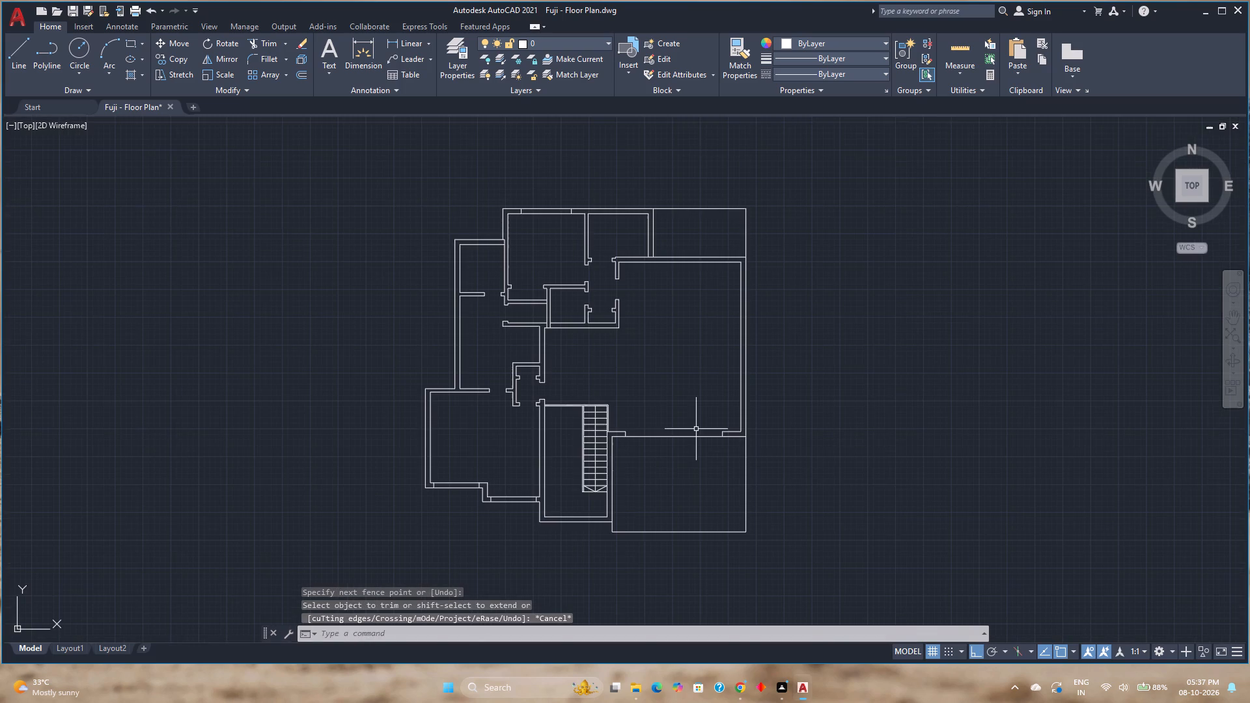
{"action": "middle_click_drag", "start_coordinate": [696, 429], "coordinate": [704, 473]}
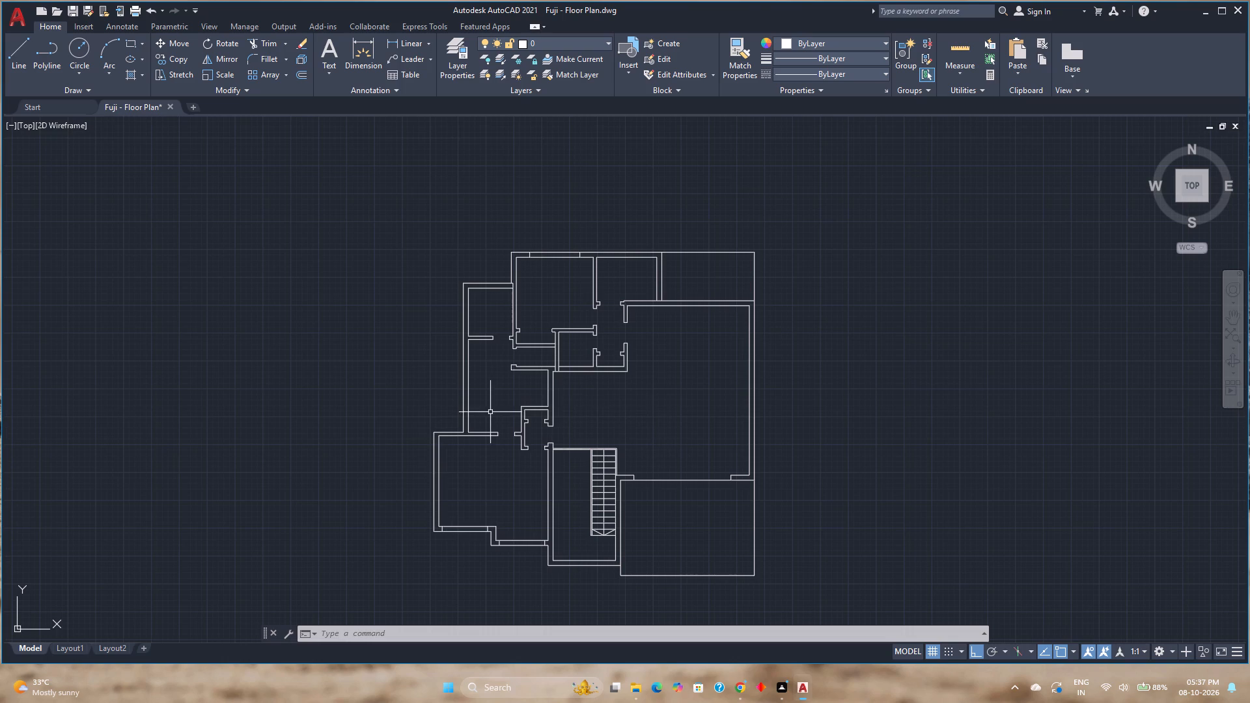
{"action": "scroll", "coordinate": [730, 294], "scroll_direction": "up", "scroll_amount": 3}
{"action": "scroll", "coordinate": [793, 329], "scroll_direction": "up", "scroll_amount": 2}
{"action": "middle_click_drag", "start_coordinate": [793, 329], "coordinate": [790, 330]}
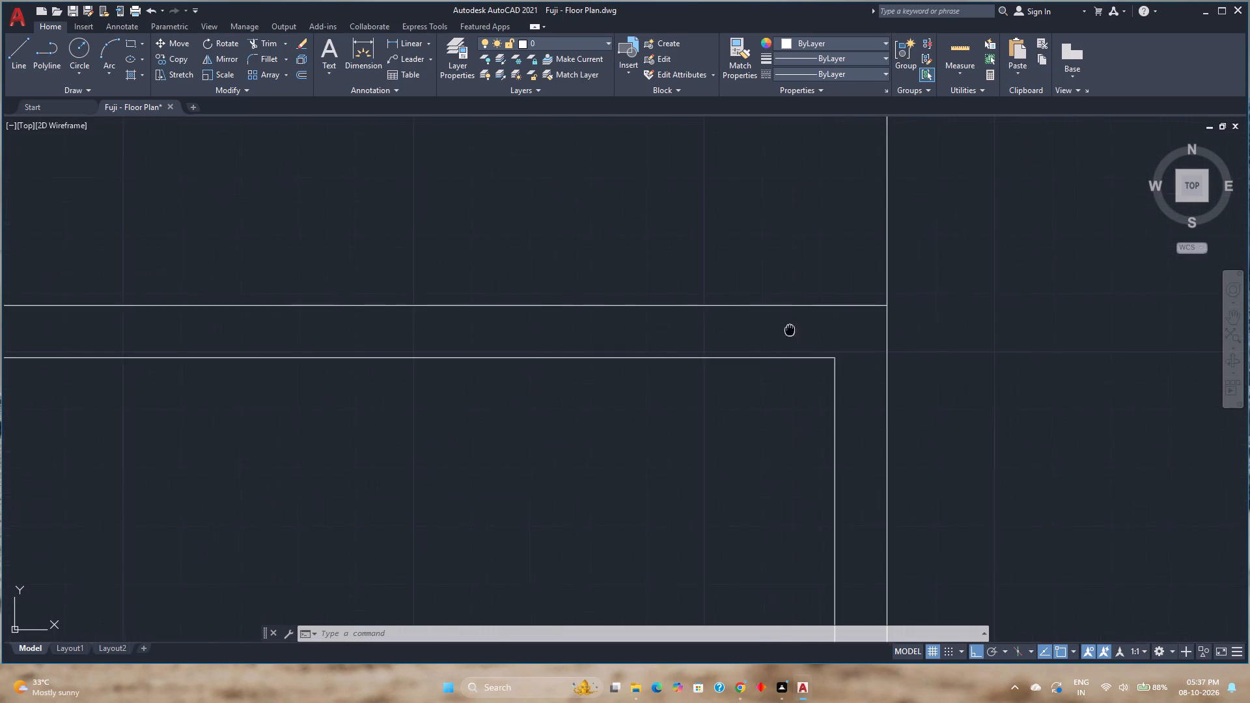
{"action": "middle_click_drag", "start_coordinate": [790, 330], "coordinate": [624, 326]}
{"action": "left_click", "coordinate": [17, 44]}
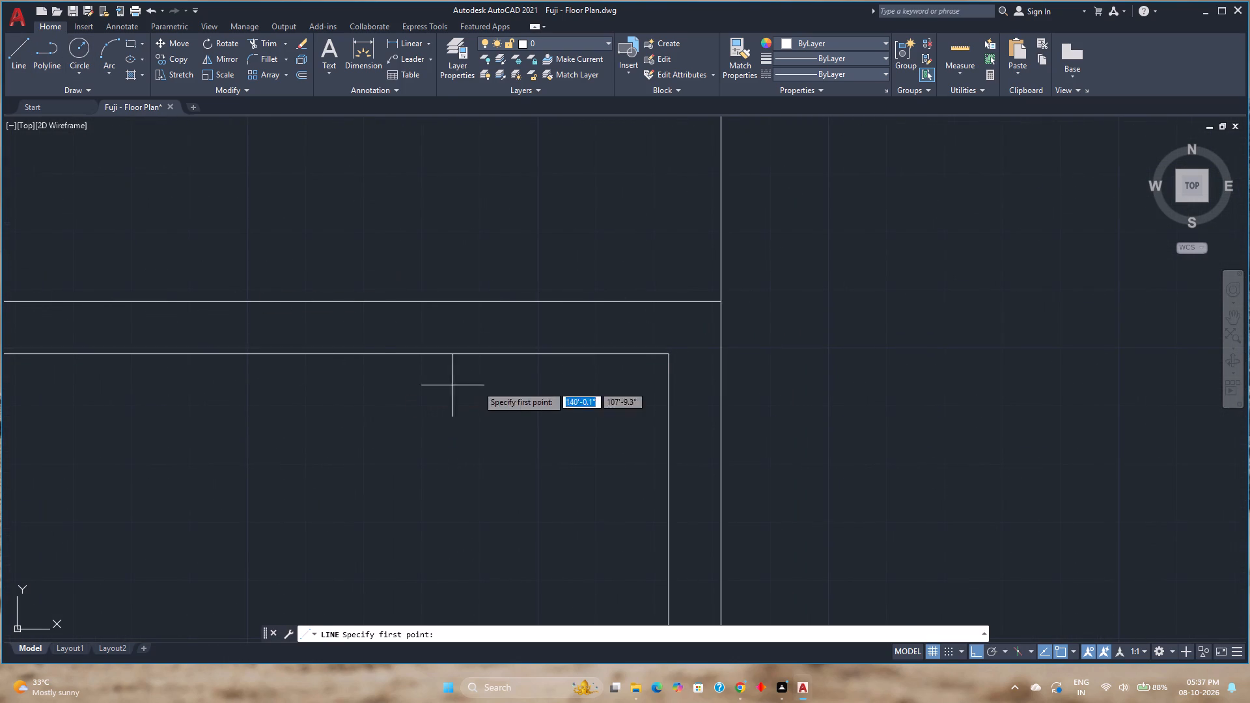
{"action": "left_click", "coordinate": [668, 355]}
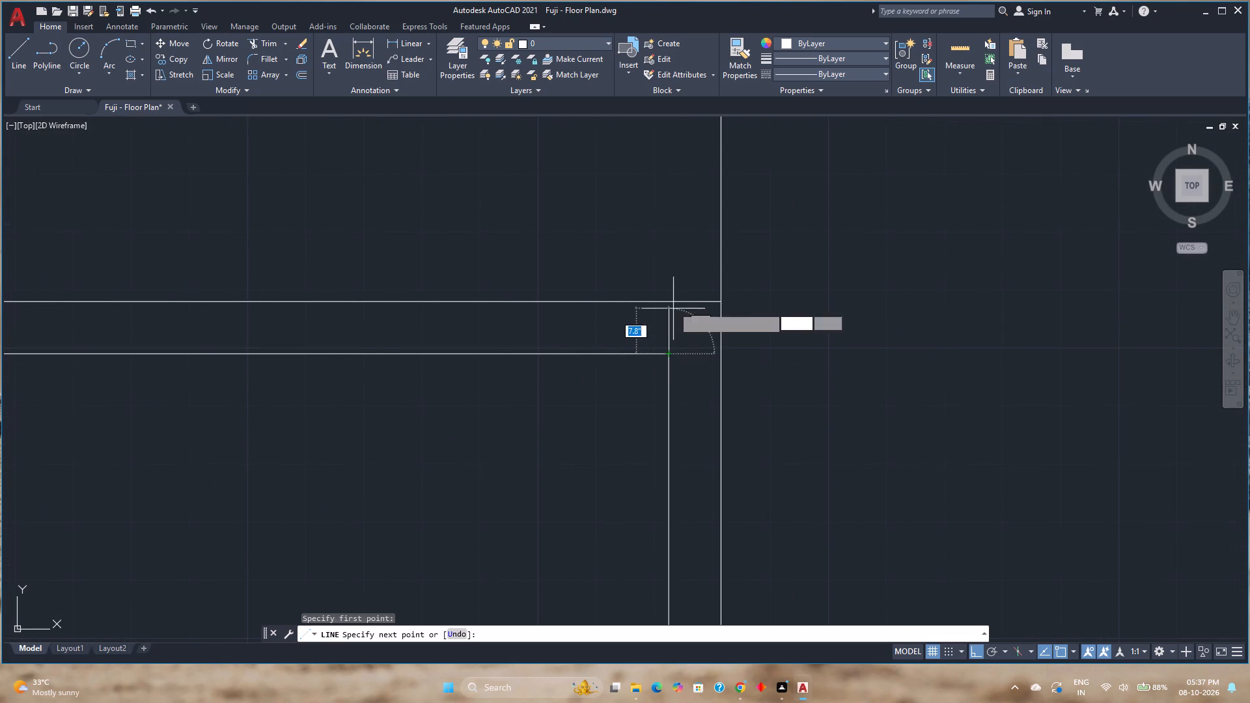
{"action": "left_click", "coordinate": [667, 301]}
{"action": "key", "text": "Escape"}
Move the north wall's cross line 2' west.
{"action": "left_click", "coordinate": [708, 318]}
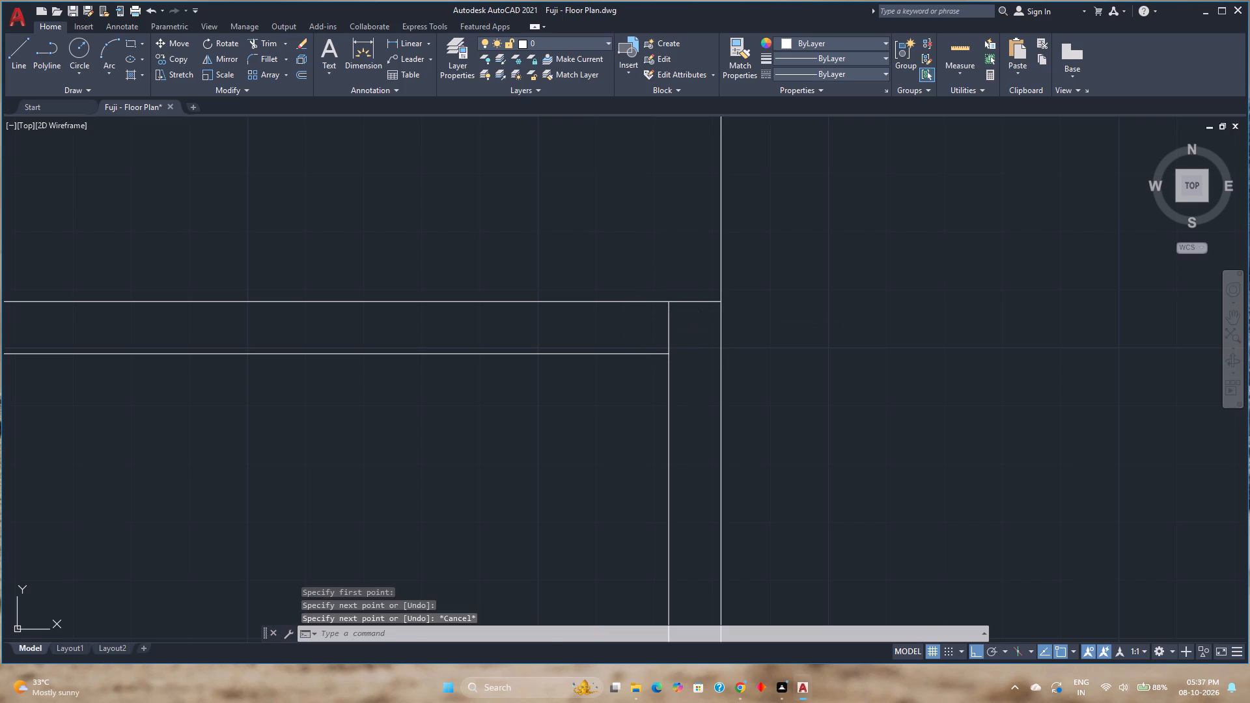
{"action": "left_click", "coordinate": [642, 321]}
{"action": "left_click", "coordinate": [180, 49]}
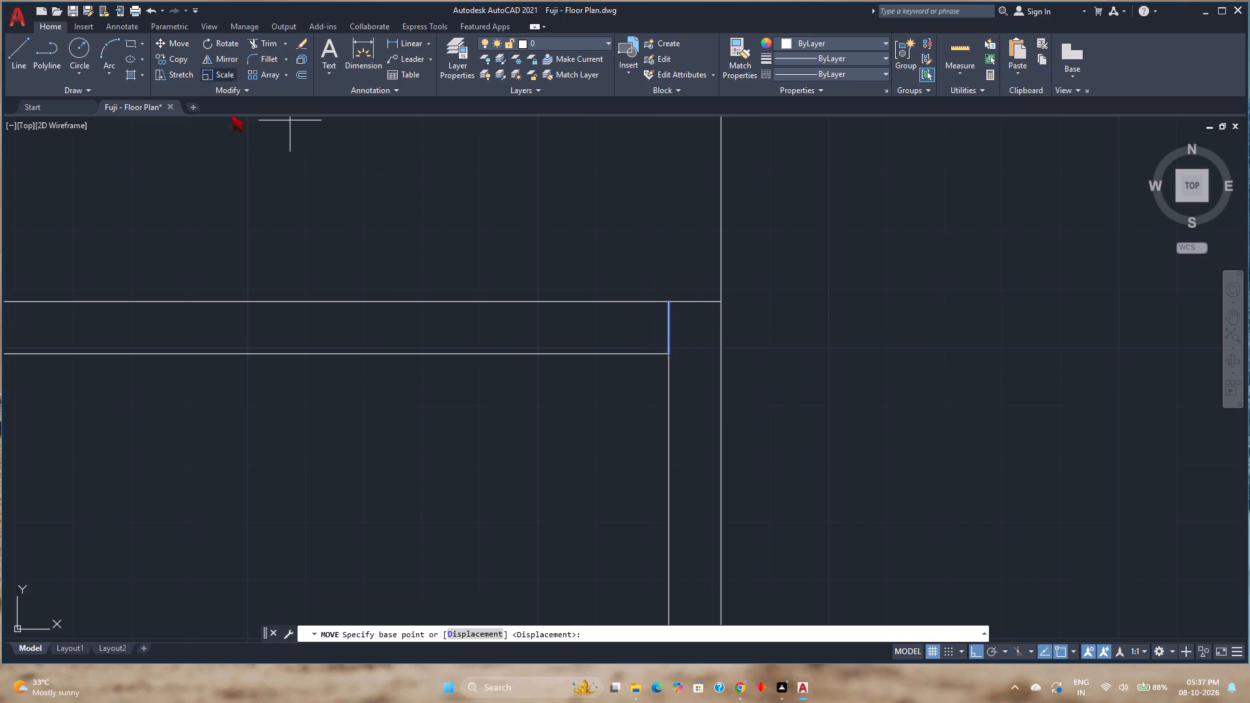
{"action": "left_click", "coordinate": [669, 357]}
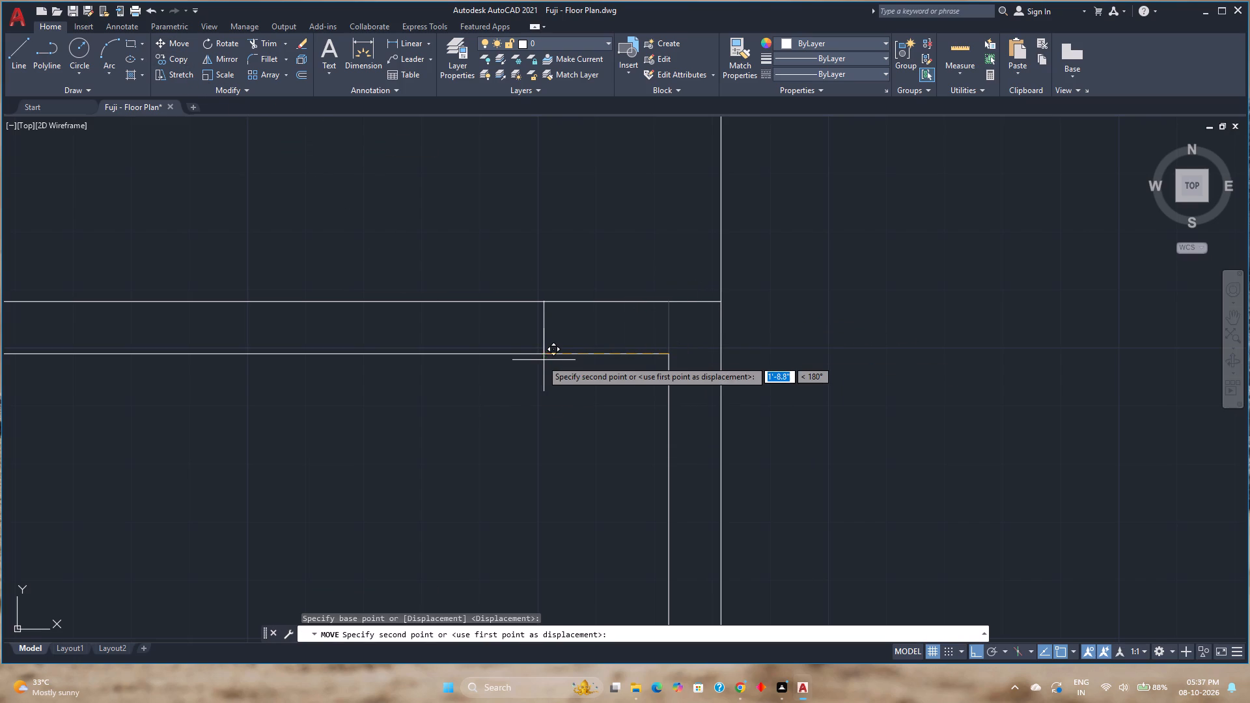
{"action": "type", "text": "2'"}
{"action": "key", "text": "Return"}
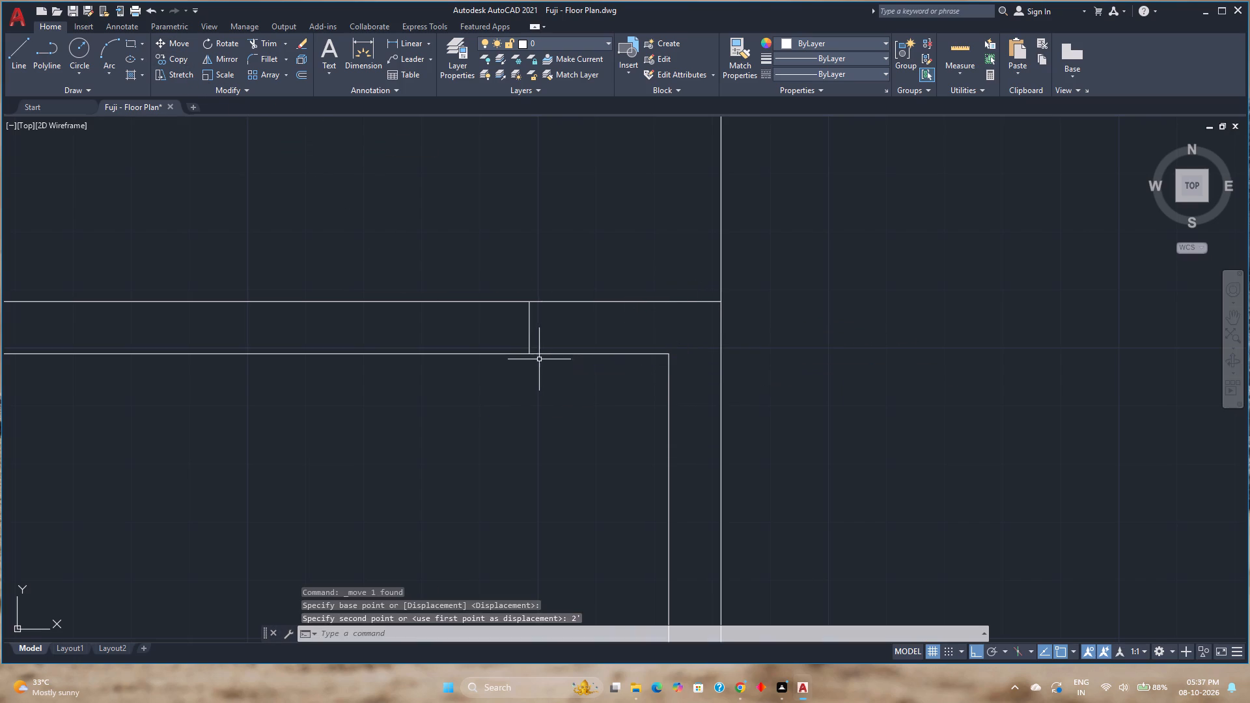
Offset the north wall's cross line 2'6" to the west.
{"action": "scroll", "coordinate": [514, 377], "scroll_direction": "down", "scroll_amount": 1}
{"action": "middle_click_drag", "start_coordinate": [514, 377], "coordinate": [632, 352]}
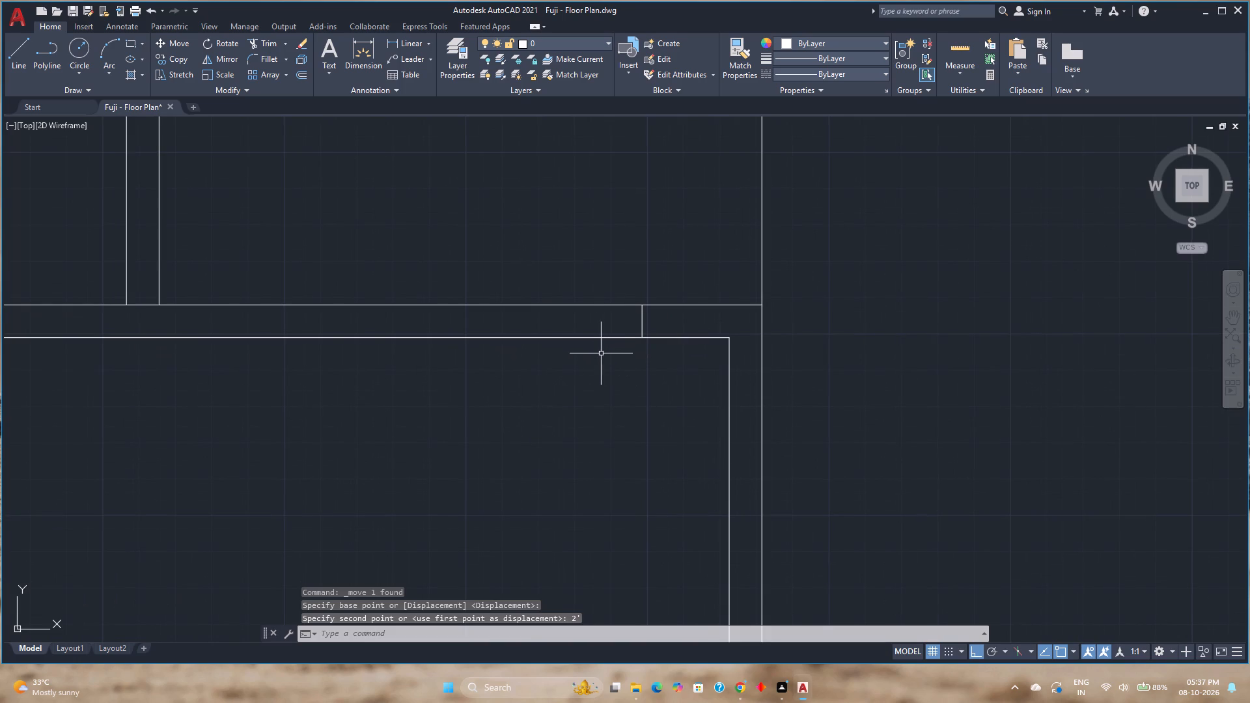
{"action": "left_click", "coordinate": [307, 69]}
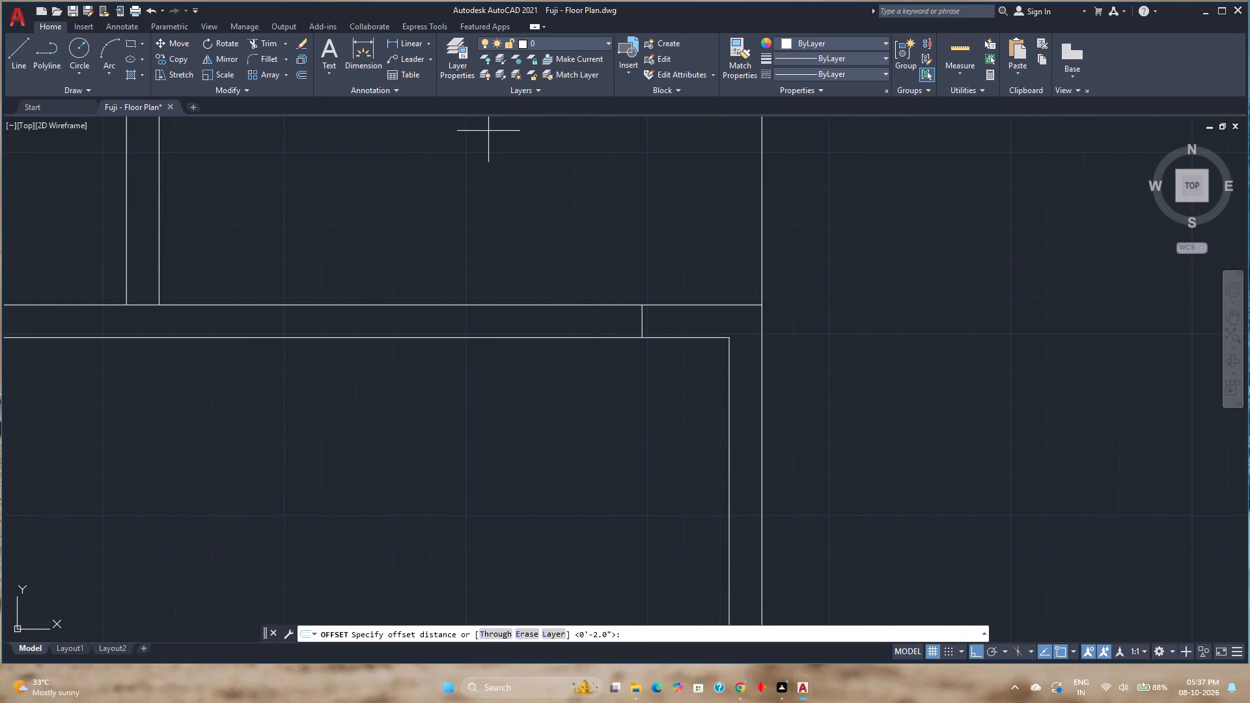
{"action": "key", "text": "2"}
{"action": "key", "text": "apostrophe"}
{"action": "key", "text": "Return"}
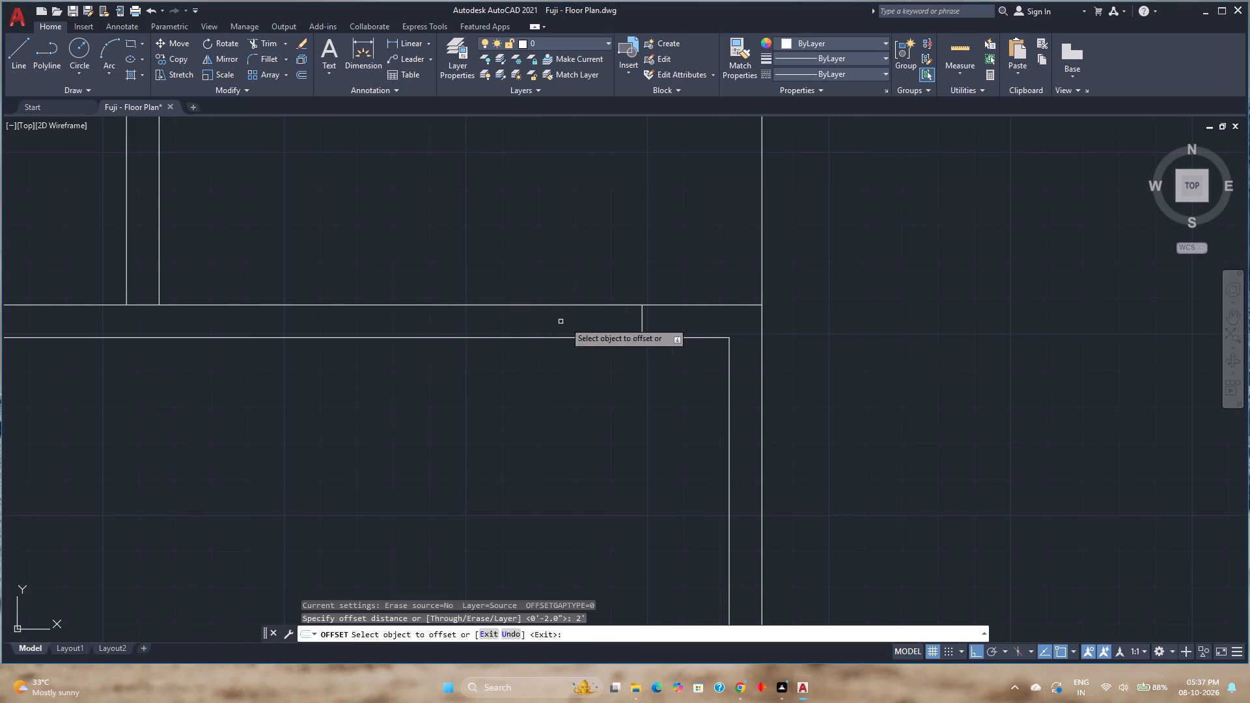
{"action": "left_click", "coordinate": [642, 321]}
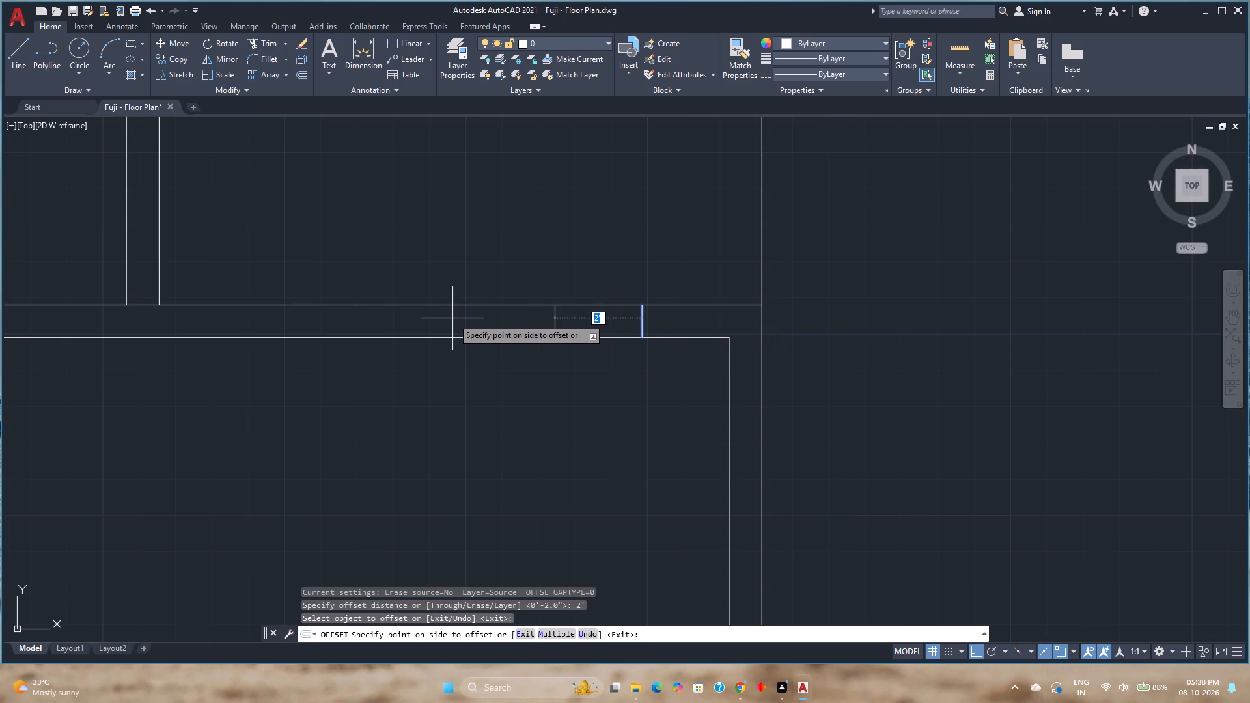
{"action": "type", "text": "2'6"}
{"action": "key", "text": "Return"}
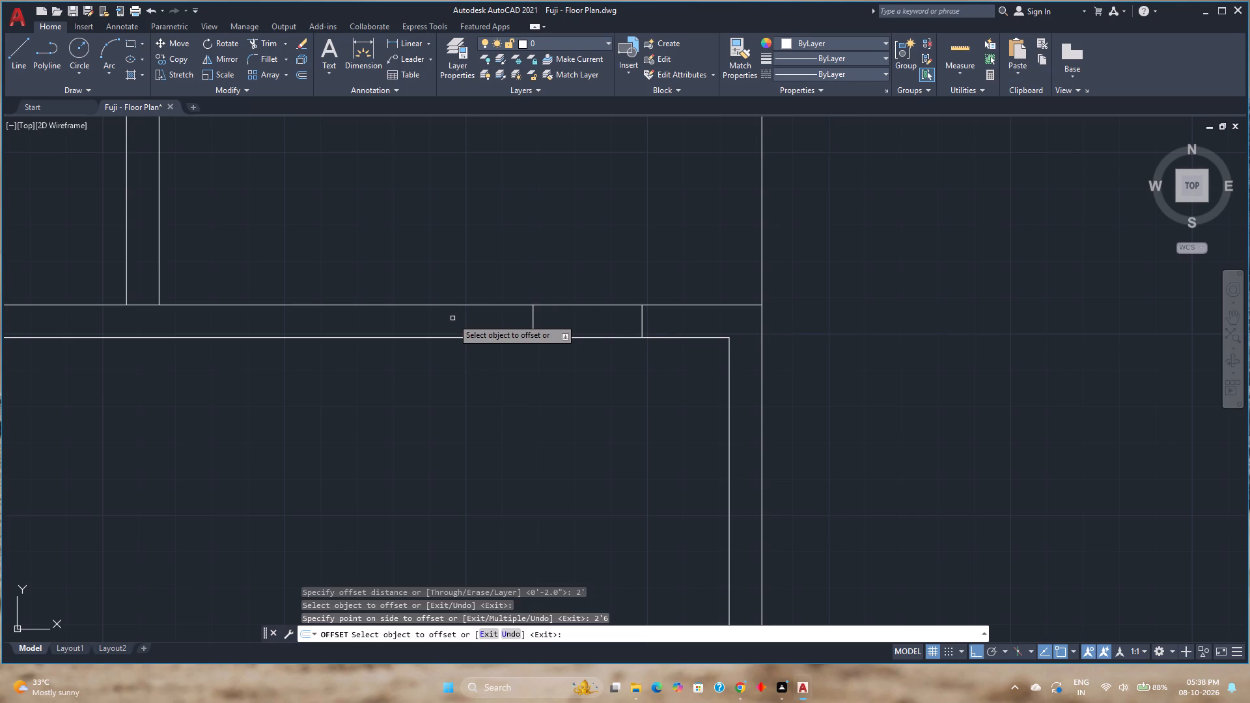
Offset the new cross line another 1' to the west.
{"action": "left_click", "coordinate": [533, 322]}
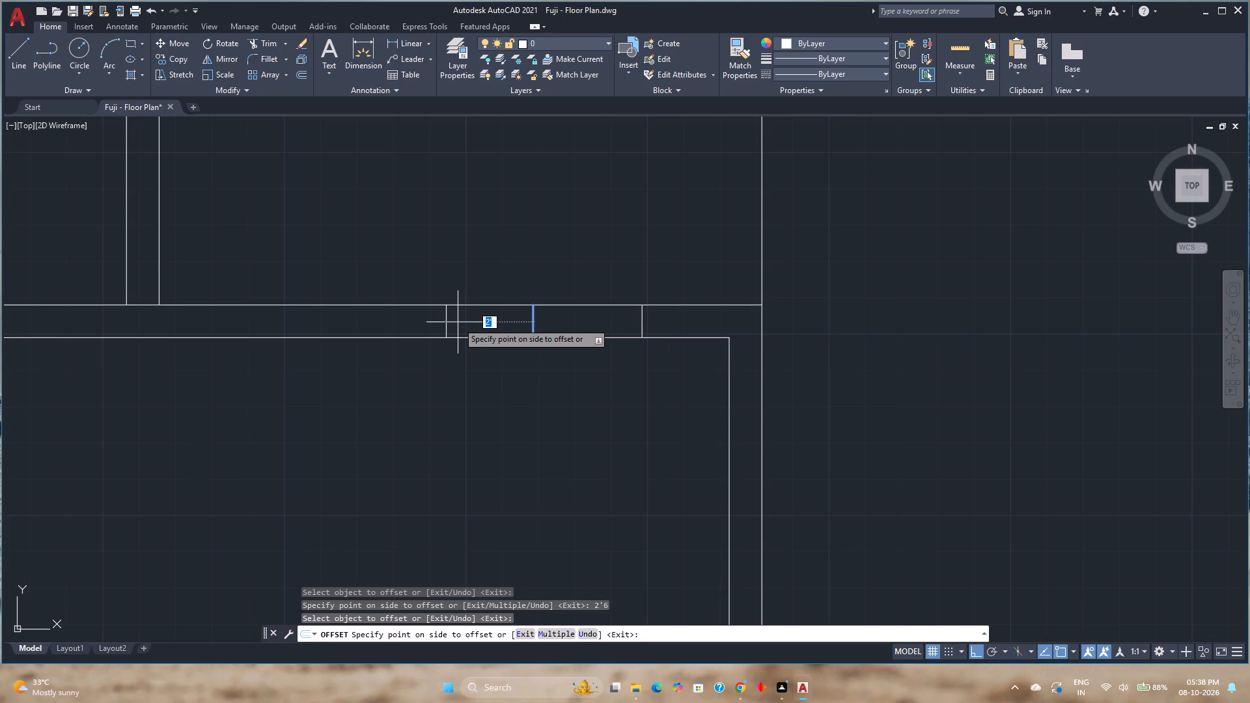
{"action": "type", "text": "1'"}
{"action": "key", "text": "Return"}
{"action": "key", "text": "space"}
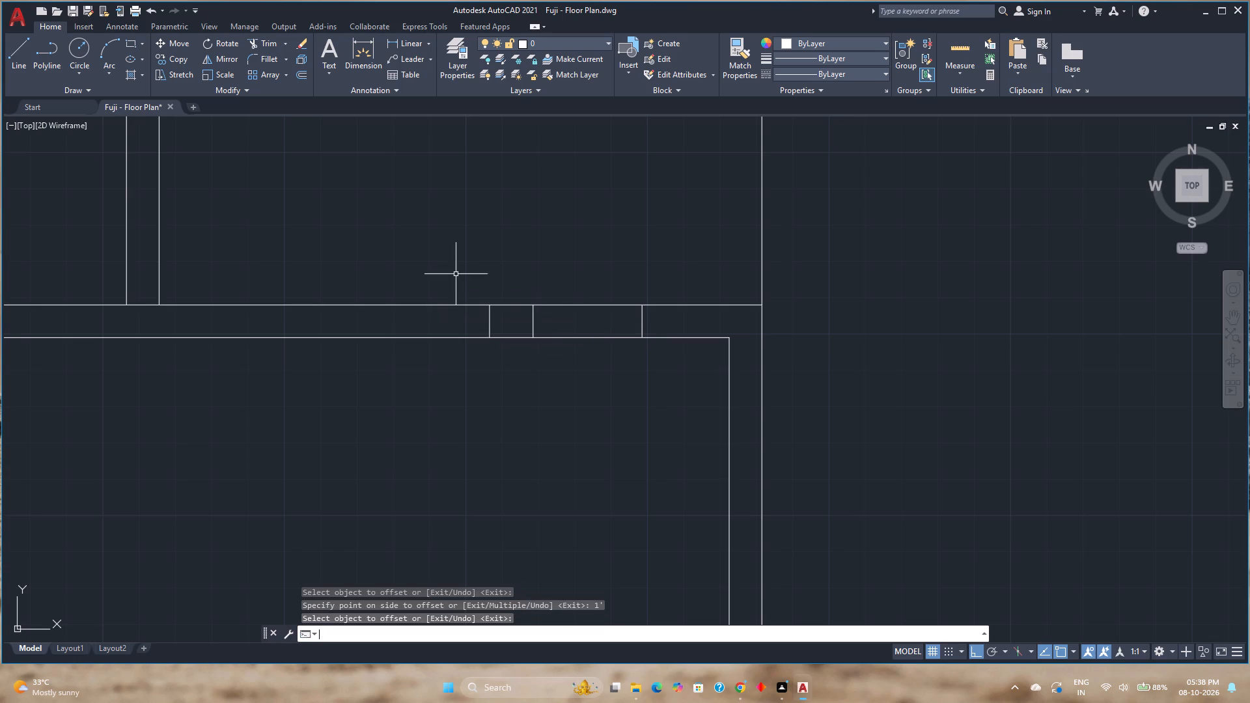
Erase the middle of the three short cross lines in the large room's north wall.
{"action": "left_click", "coordinate": [534, 322]}
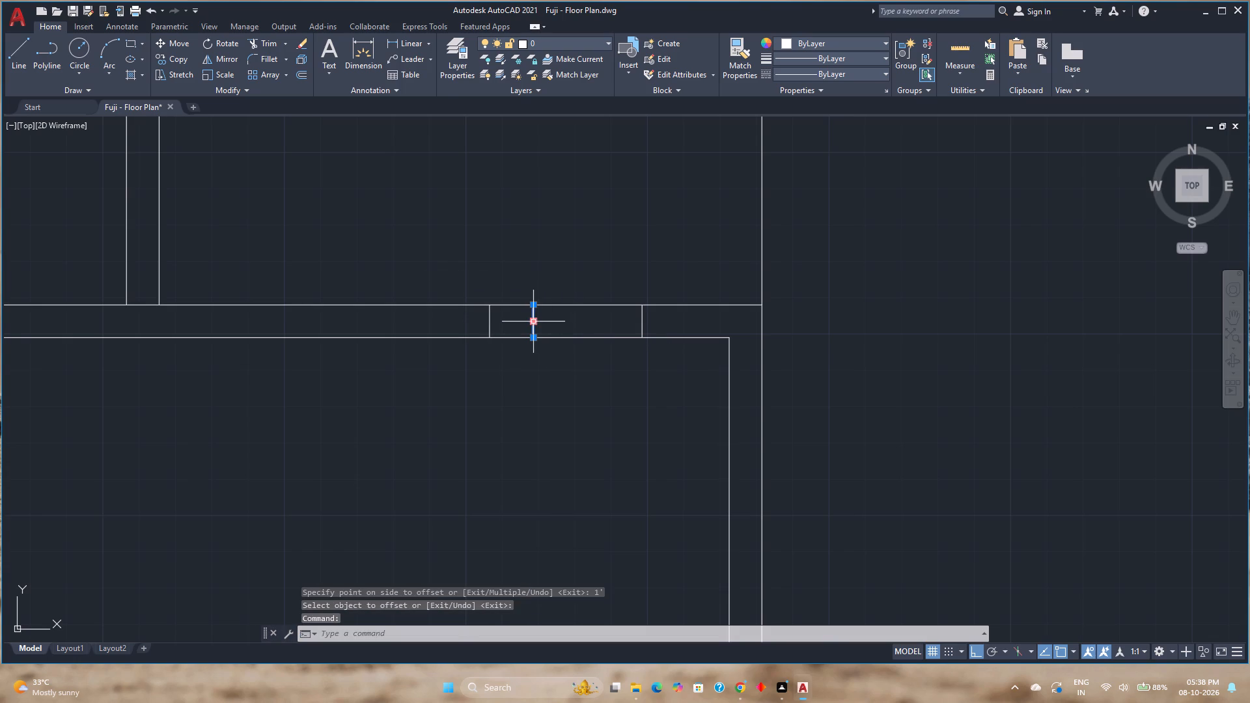
{"action": "key", "text": "Delete"}
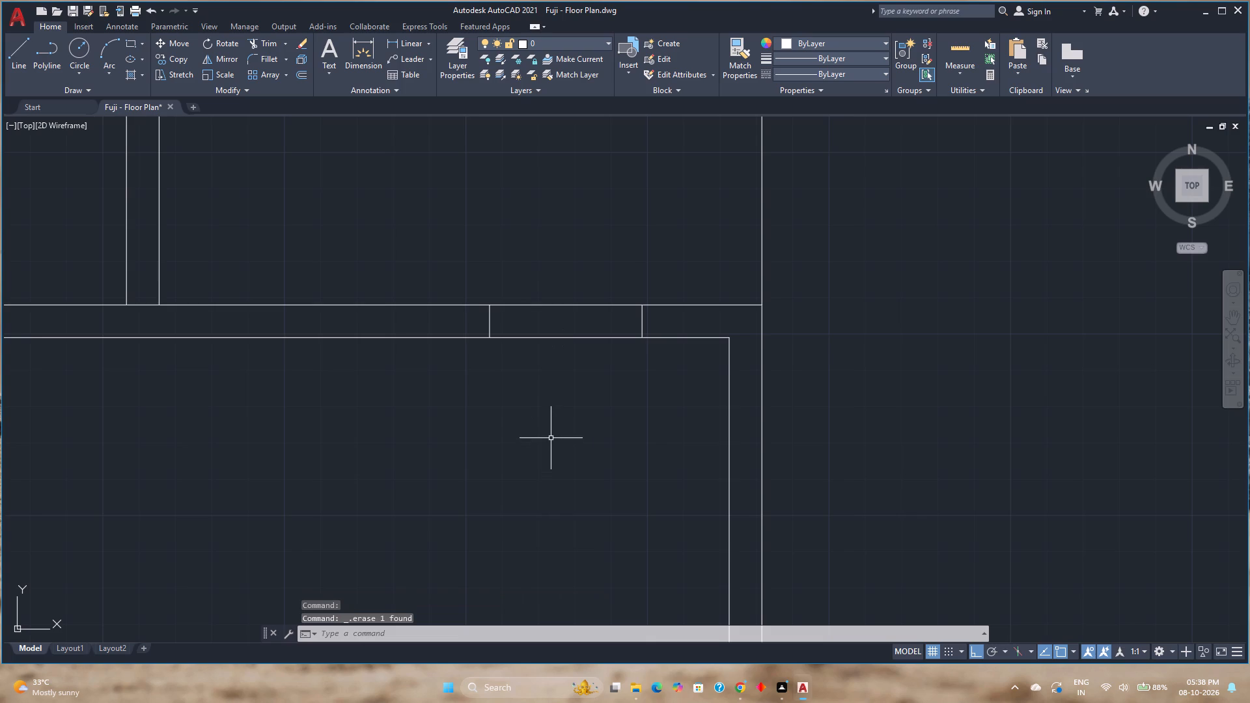
Trim both north wall lines between the two remaining cross lines to open the gap near the large room's northeast corner.
{"action": "key", "text": "t"}
{"action": "key", "text": "r"}
{"action": "key", "text": "Return"}
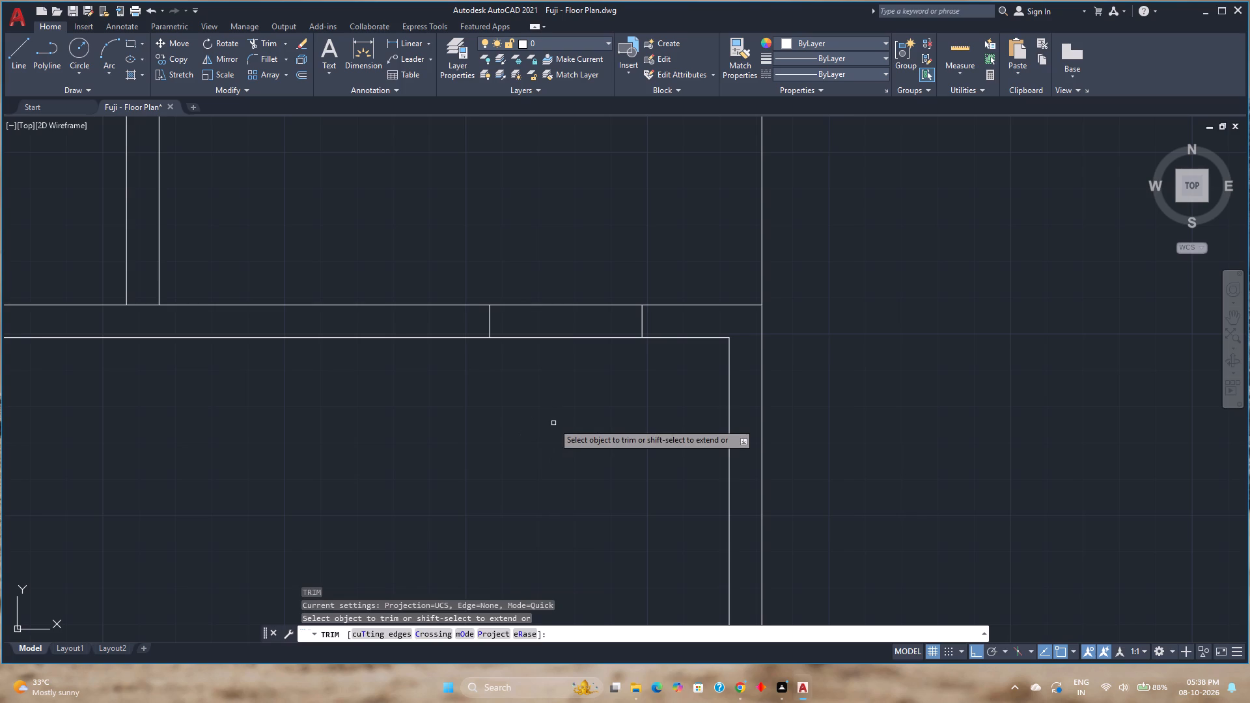
{"action": "left_click", "coordinate": [583, 287]}
{"action": "left_click", "coordinate": [586, 365]}
{"action": "scroll", "coordinate": [583, 361], "scroll_direction": "down", "scroll_amount": 3}
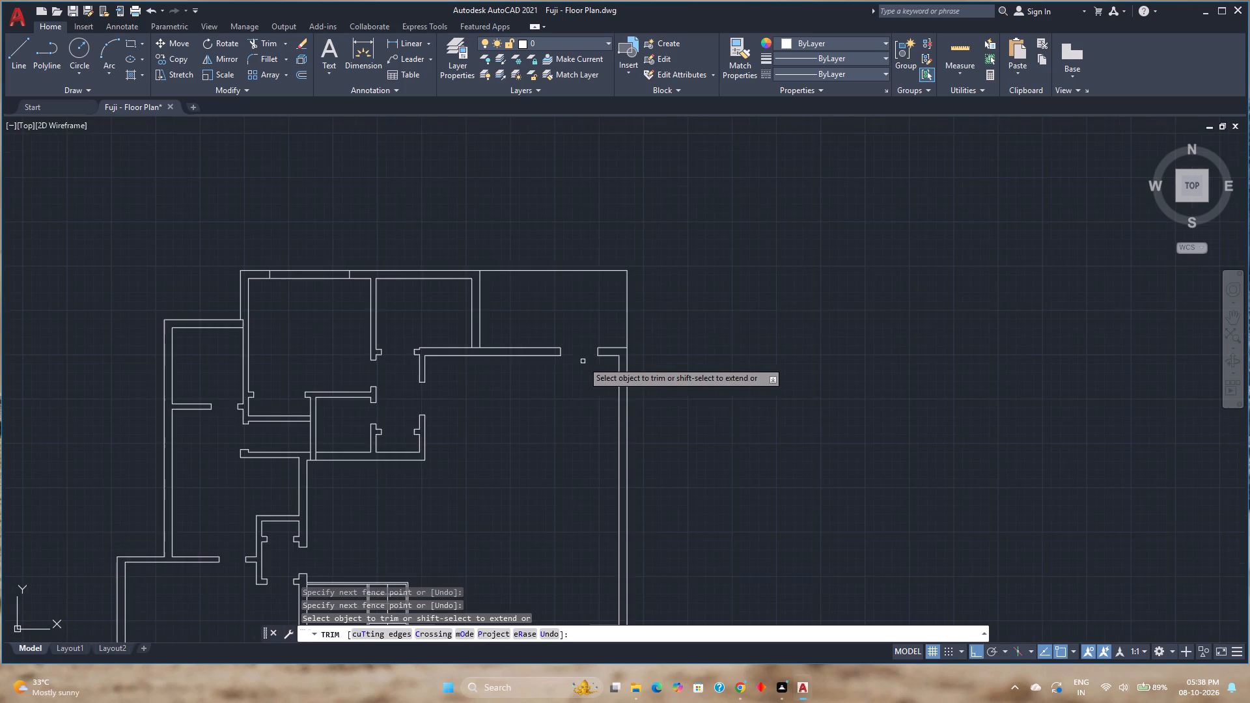
{"action": "middle_click_drag", "start_coordinate": [559, 394], "coordinate": [553, 297]}
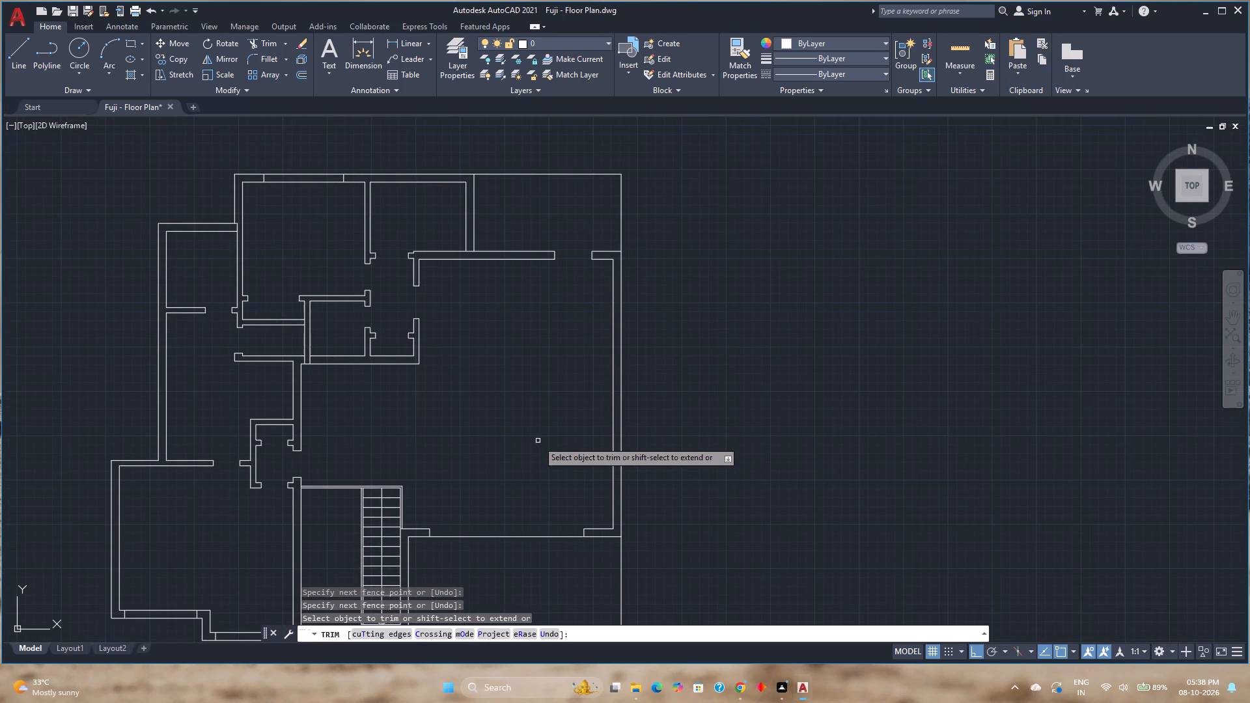
{"action": "scroll", "coordinate": [538, 437], "scroll_direction": "down", "scroll_amount": 2}
{"action": "middle_click_drag", "start_coordinate": [538, 437], "coordinate": [544, 389]}
{"action": "key", "text": "space"}
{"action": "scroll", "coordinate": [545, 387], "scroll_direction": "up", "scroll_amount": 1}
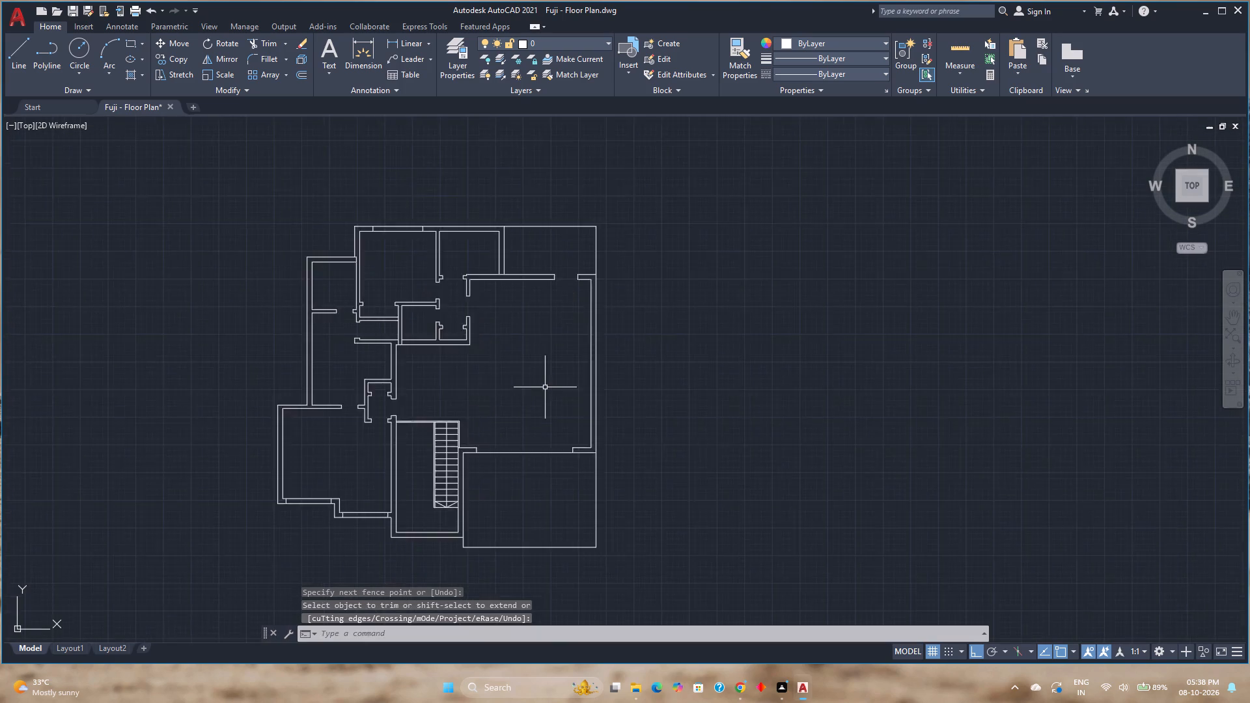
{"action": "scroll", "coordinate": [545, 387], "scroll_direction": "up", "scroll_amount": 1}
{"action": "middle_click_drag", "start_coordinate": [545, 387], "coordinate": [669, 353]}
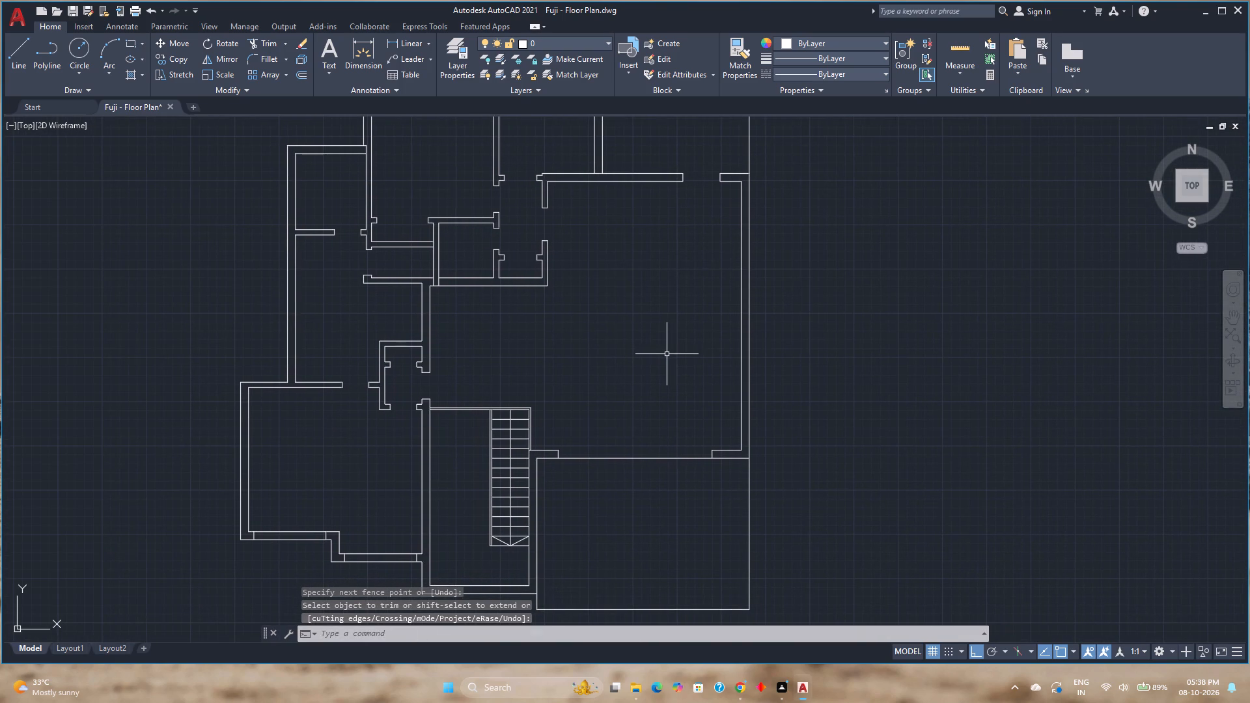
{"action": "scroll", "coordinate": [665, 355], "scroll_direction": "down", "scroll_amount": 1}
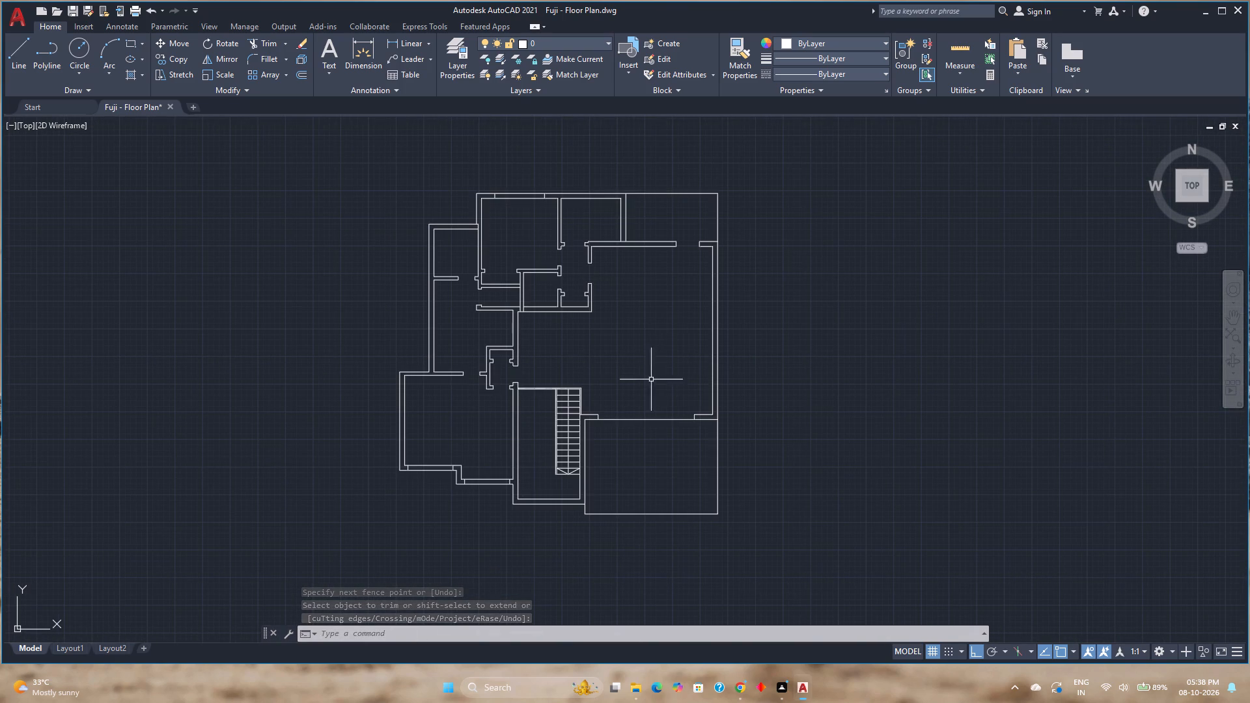
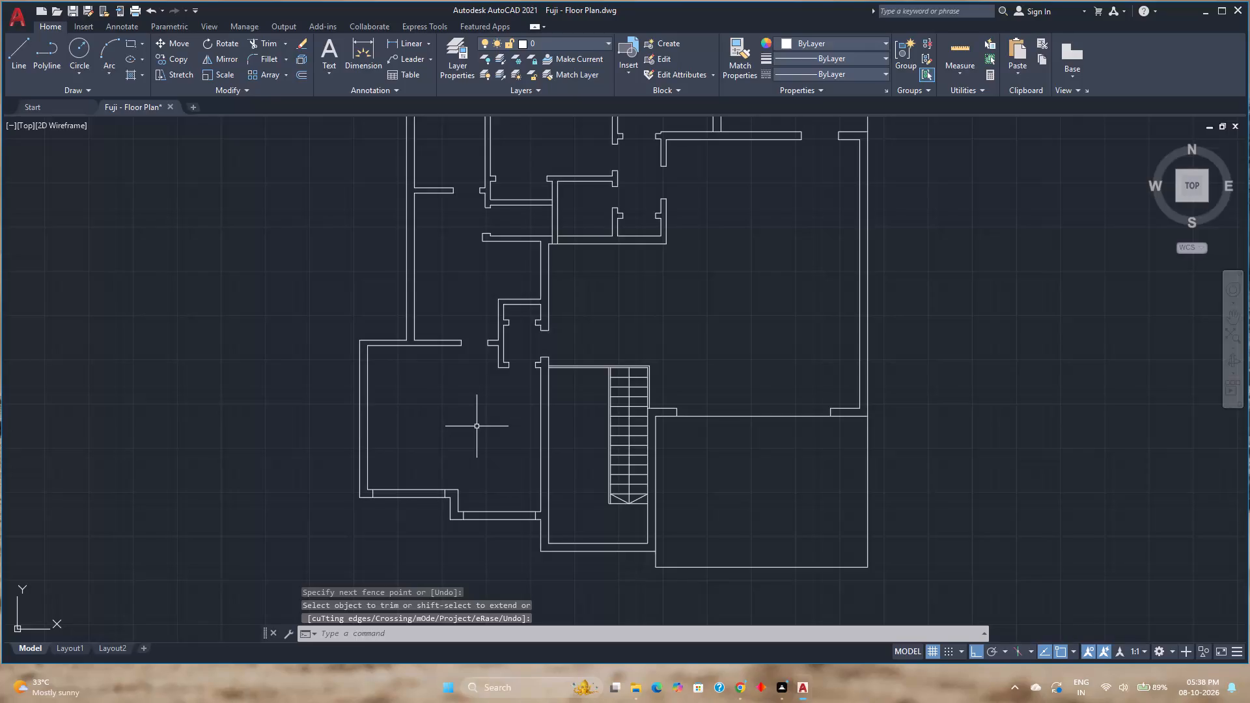
Trim the two short vertical line ends crossing the horizontal wall below the small central room's southwest corner.
{"action": "scroll", "coordinate": [477, 426], "scroll_direction": "down", "scroll_amount": 1}
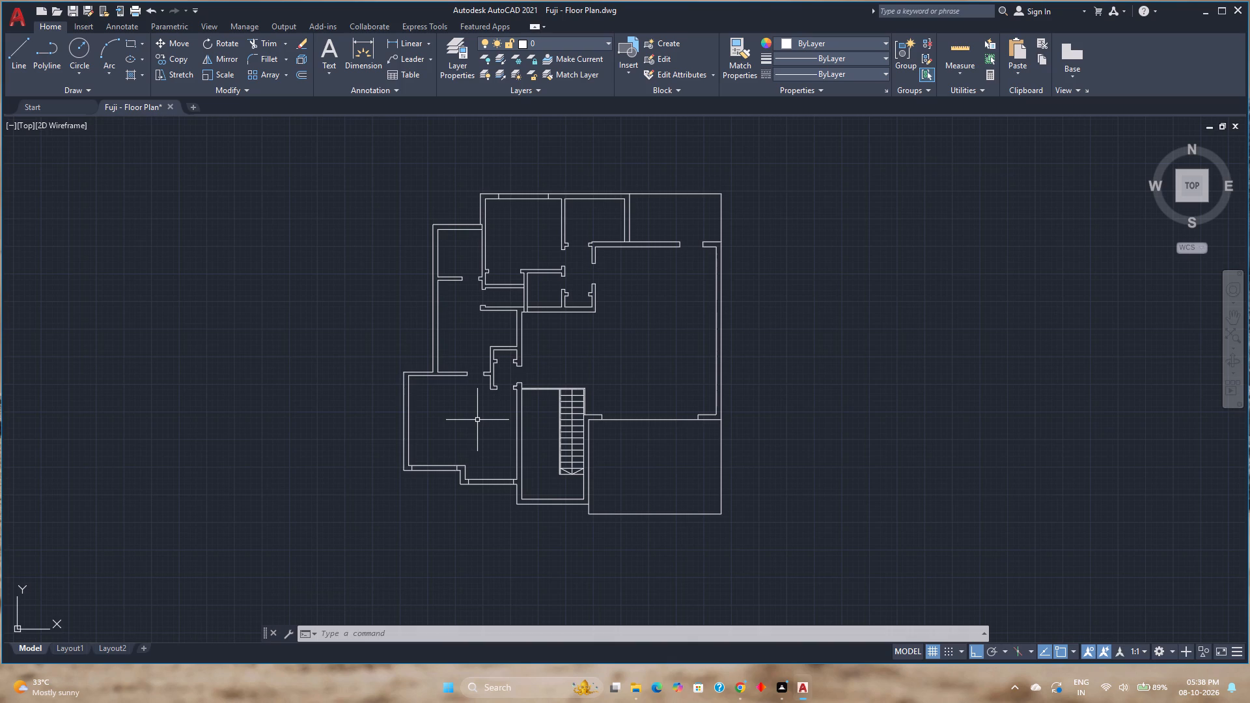
{"action": "scroll", "coordinate": [586, 365], "scroll_direction": "up", "scroll_amount": 2}
{"action": "middle_click_drag", "start_coordinate": [586, 365], "coordinate": [579, 368]}
{"action": "scroll", "coordinate": [457, 229], "scroll_direction": "up", "scroll_amount": 3}
{"action": "middle_click_drag", "start_coordinate": [406, 225], "coordinate": [443, 419]}
{"action": "type", "text": "tr"}
{"action": "key", "text": "Return"}
{"action": "left_click_drag", "start_coordinate": [445, 409], "coordinate": [437, 409]}
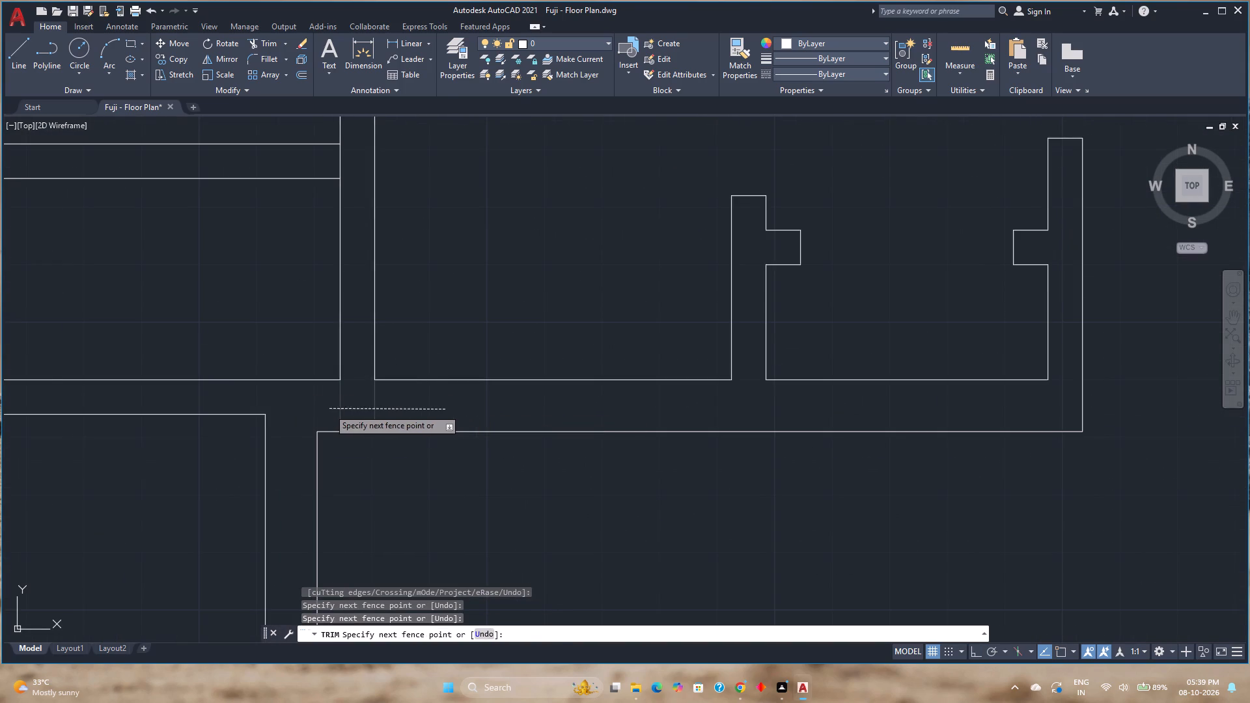
{"action": "left_click", "coordinate": [329, 409]}
{"action": "scroll", "coordinate": [329, 409], "scroll_direction": "down", "scroll_amount": 2}
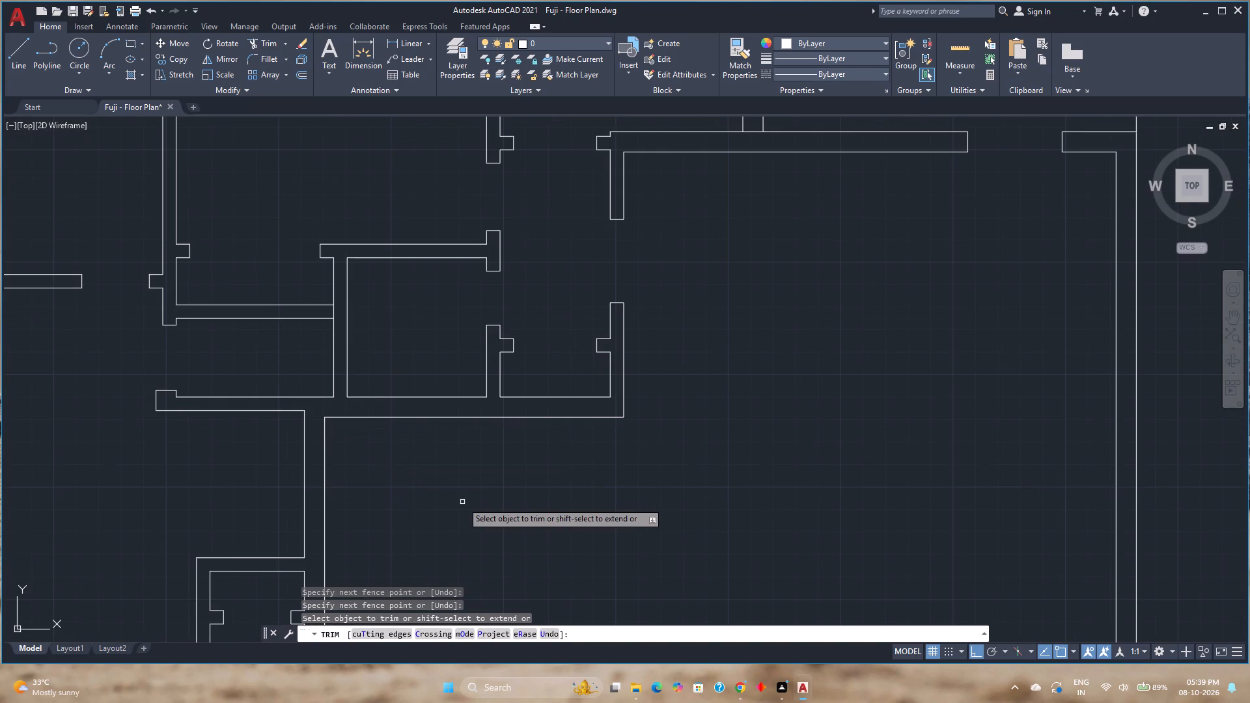
{"action": "scroll", "coordinate": [462, 502], "scroll_direction": "down", "scroll_amount": 1}
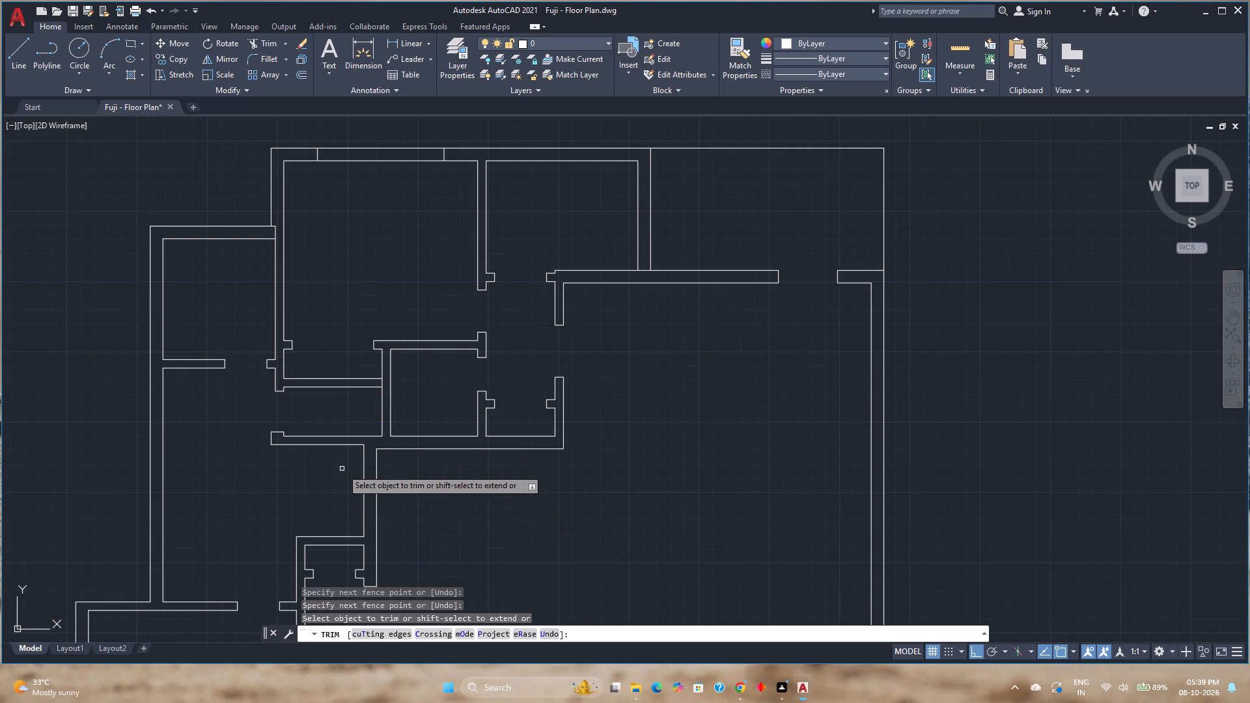
{"action": "scroll", "coordinate": [342, 469], "scroll_direction": "down", "scroll_amount": 1}
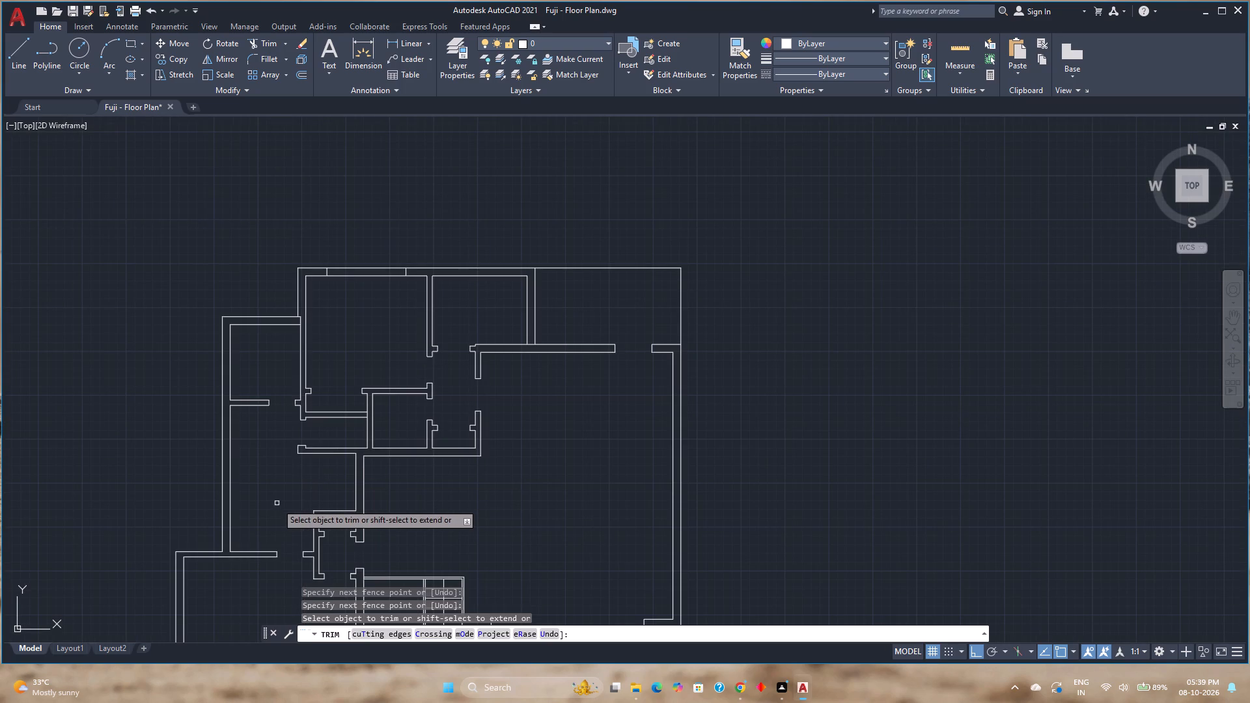
{"action": "scroll", "coordinate": [277, 503], "scroll_direction": "down", "scroll_amount": 1}
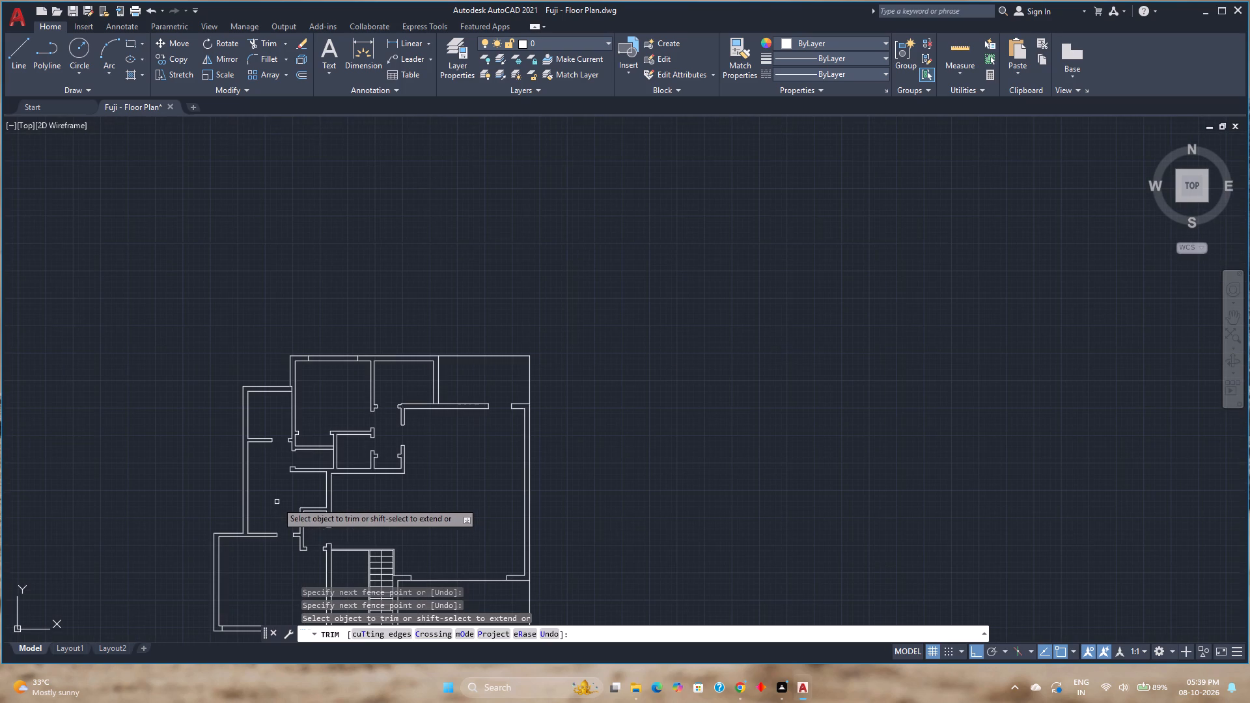
{"action": "key", "text": "Escape"}
Draw a vertical line about 5'5.5" long from the small closet's outer northwest corner north to the wall above.
{"action": "scroll", "coordinate": [288, 501], "scroll_direction": "up", "scroll_amount": 3}
{"action": "middle_click_drag", "start_coordinate": [315, 501], "coordinate": [331, 471]}
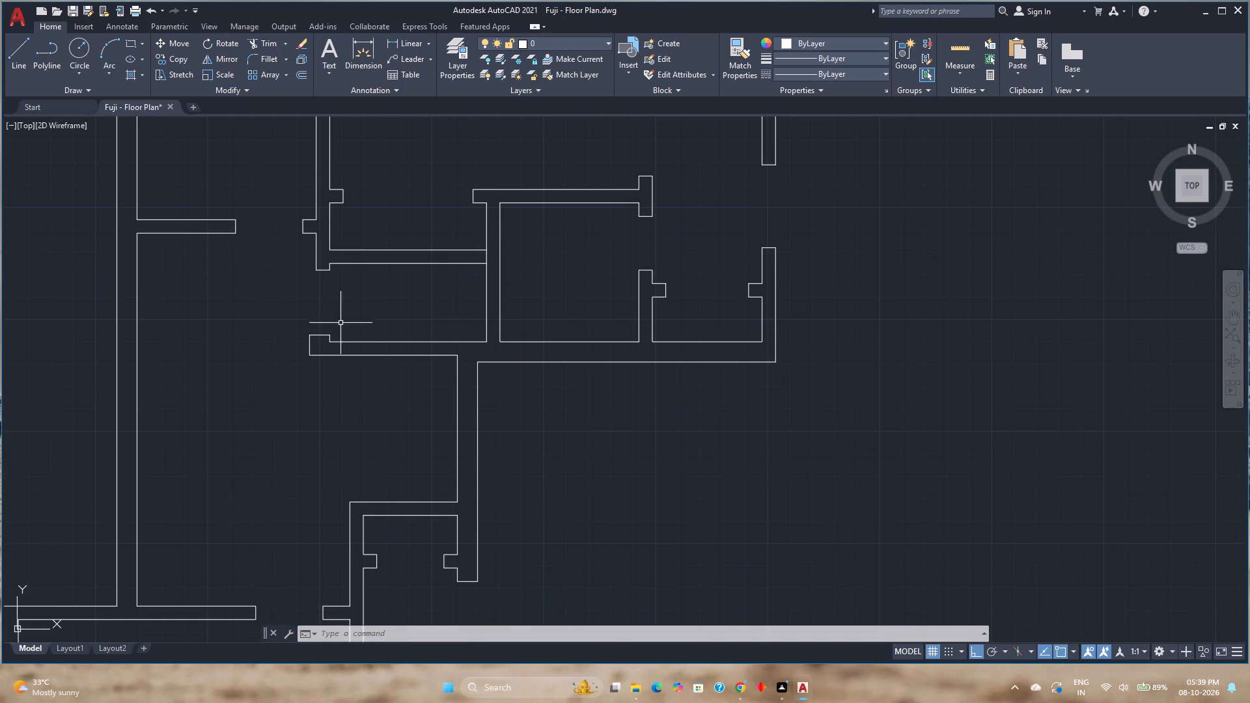
{"action": "left_click", "coordinate": [28, 56]}
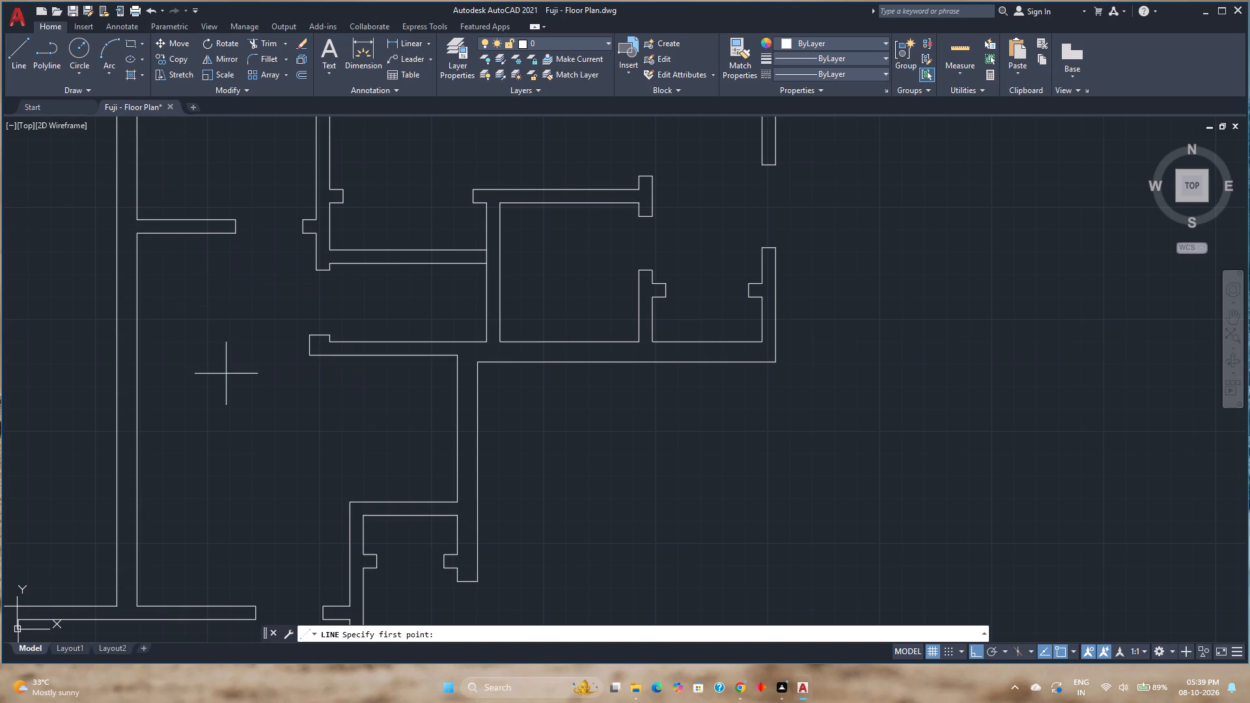
{"action": "left_click", "coordinate": [351, 501]}
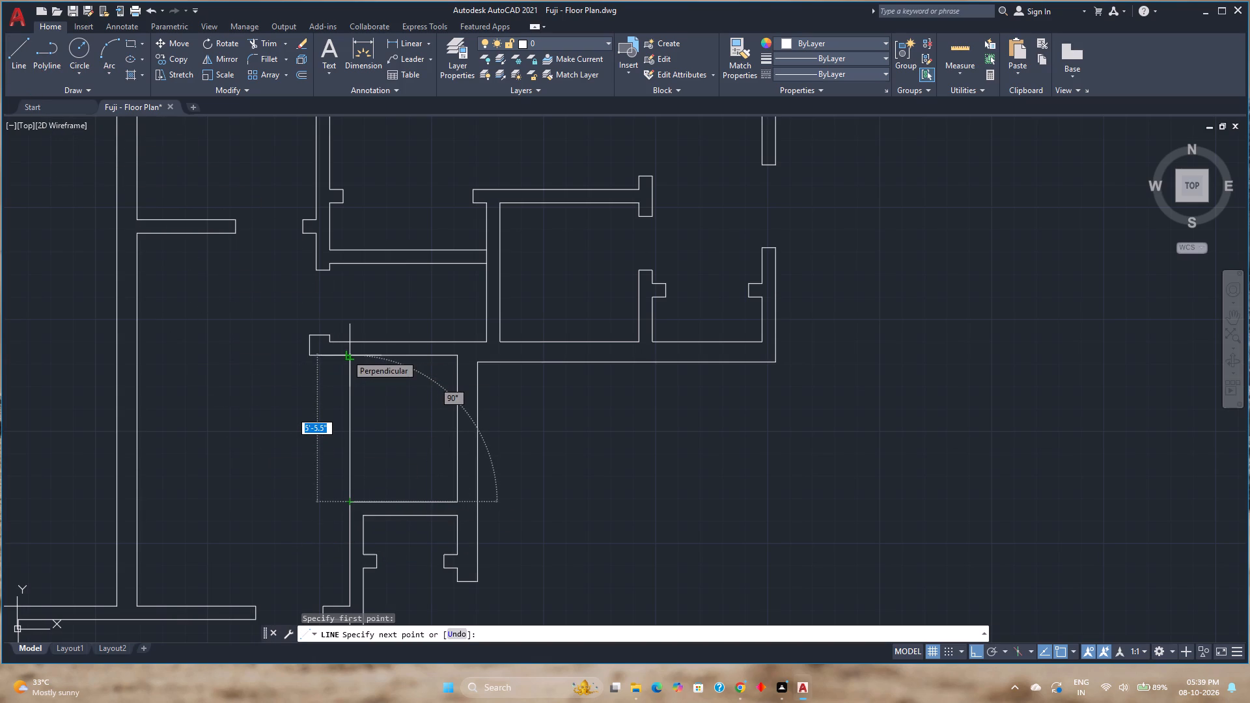
{"action": "left_click", "coordinate": [346, 354]}
{"action": "key", "text": "Escape"}
{"action": "left_click", "coordinate": [351, 396]}
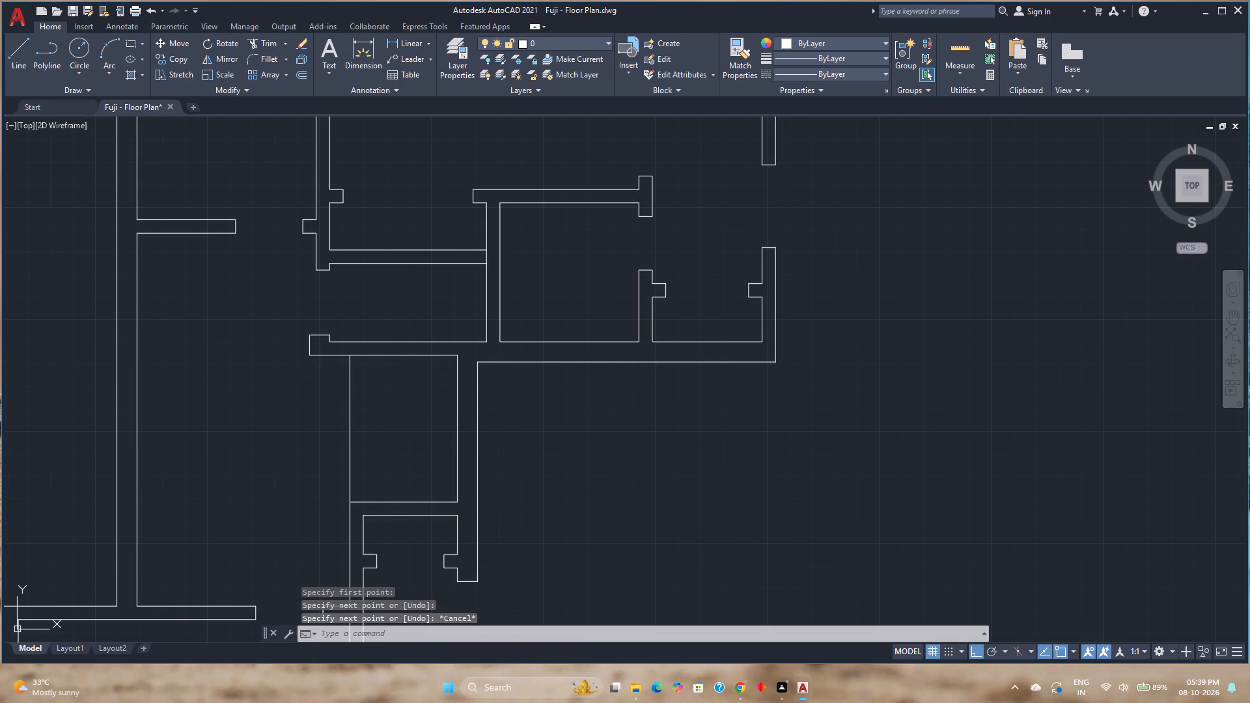
{"action": "left_click", "coordinate": [385, 355]}
{"action": "key", "text": "Escape"}
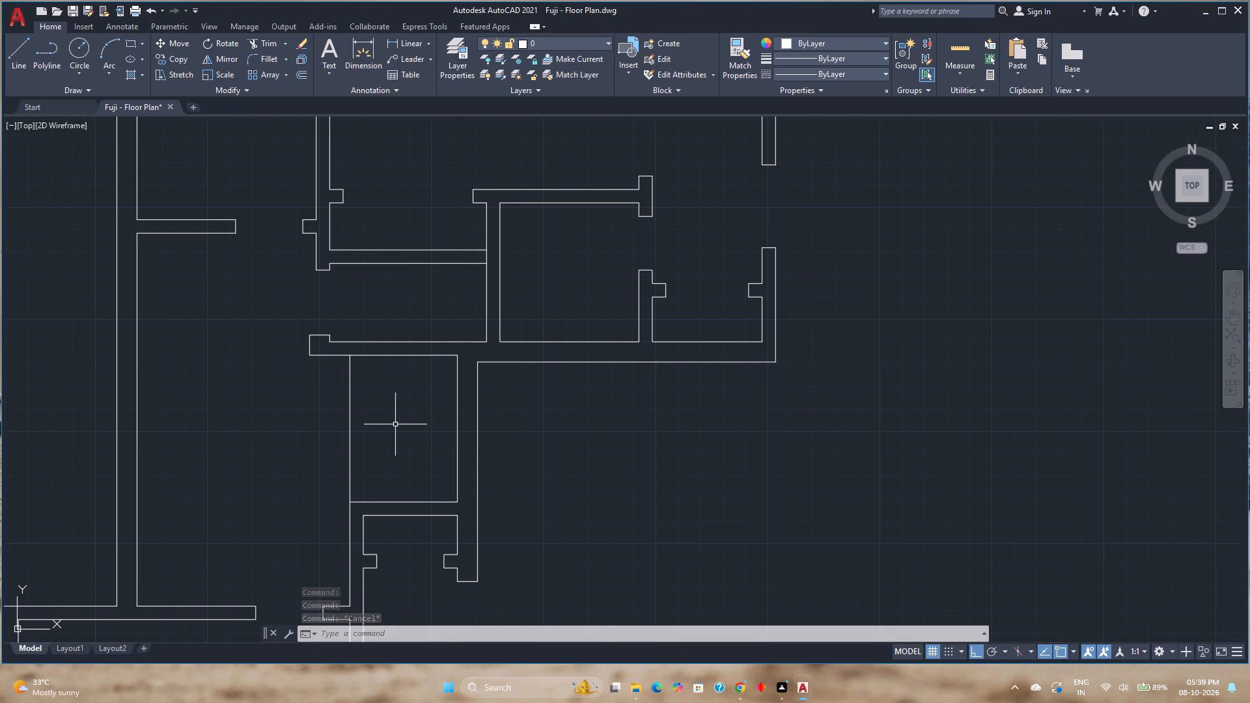
Draw a horizontal line across the small closet's opening, joining the south corners of its two facing jamb stubs.
{"action": "scroll", "coordinate": [395, 424], "scroll_direction": "down", "scroll_amount": 1}
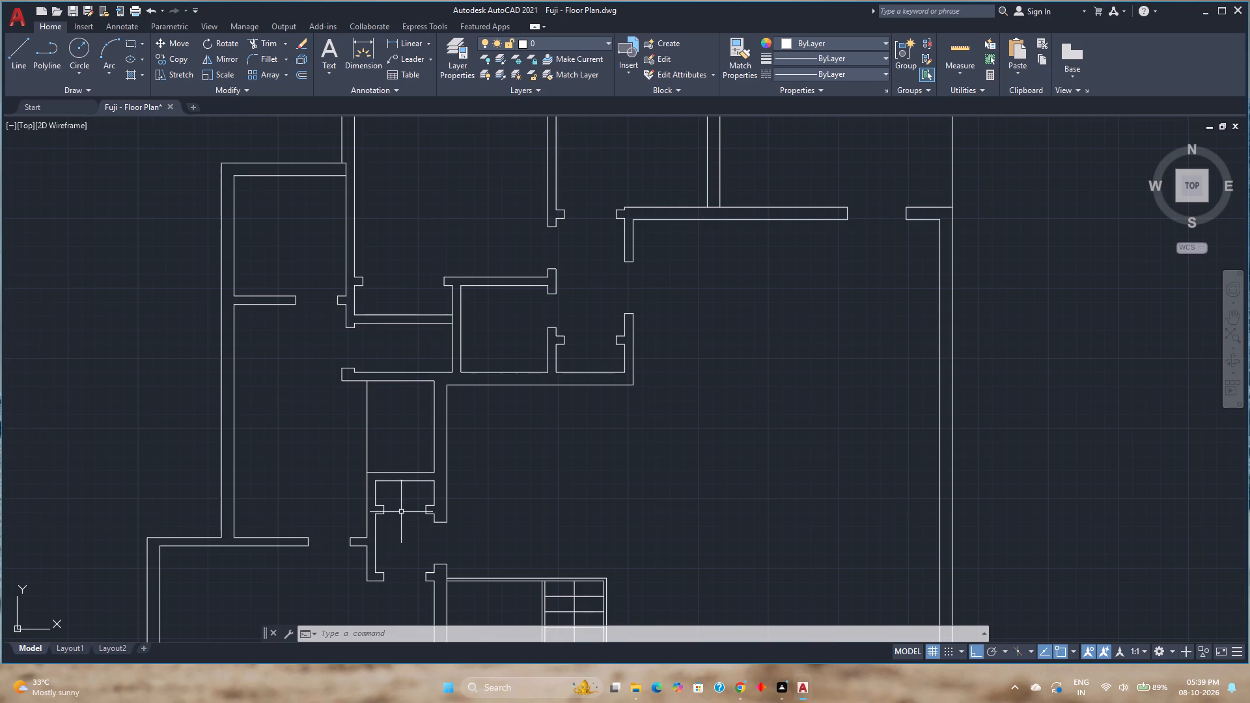
{"action": "scroll", "coordinate": [408, 513], "scroll_direction": "up", "scroll_amount": 3}
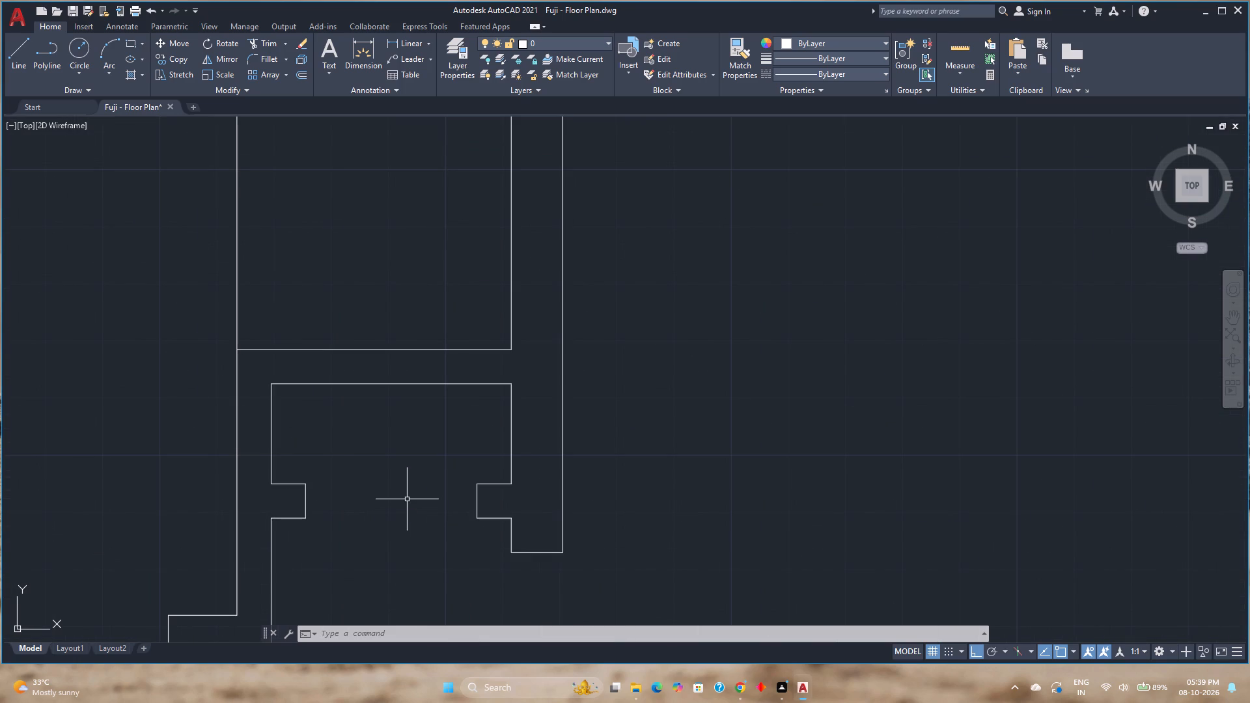
{"action": "left_click", "coordinate": [12, 74]}
{"action": "left_click", "coordinate": [307, 521]}
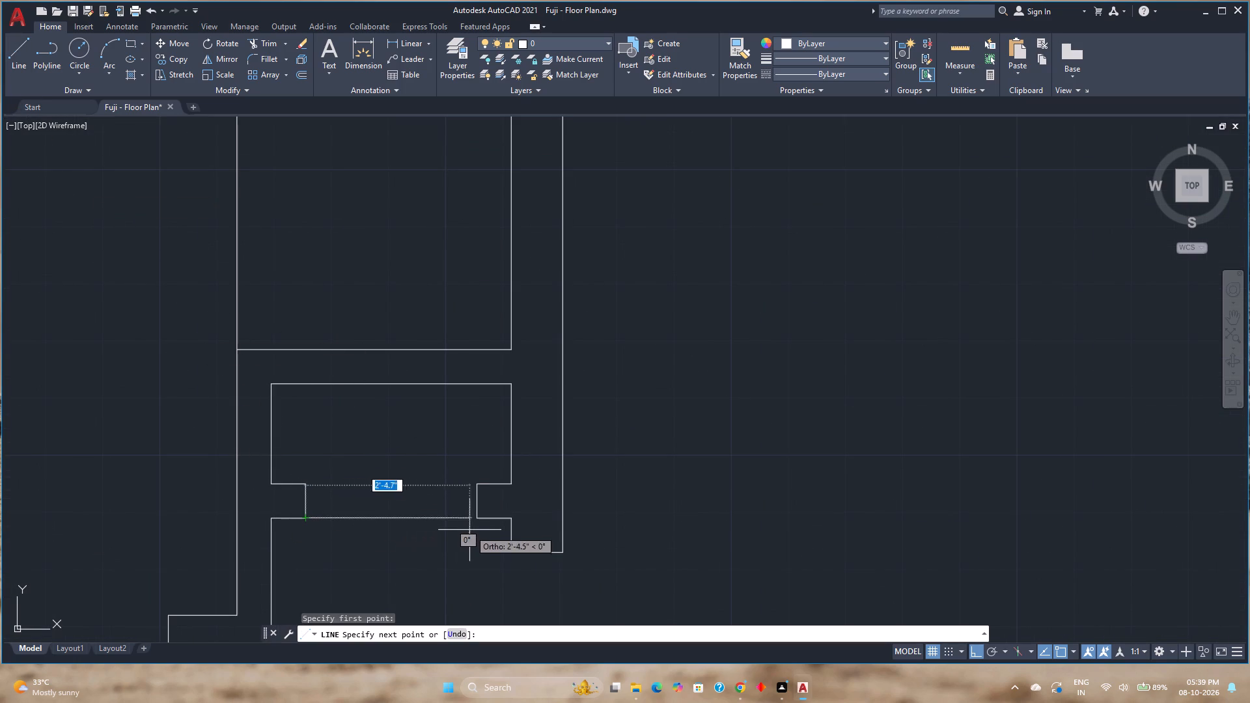
{"action": "left_click", "coordinate": [478, 518]}
{"action": "key", "text": "Escape"}
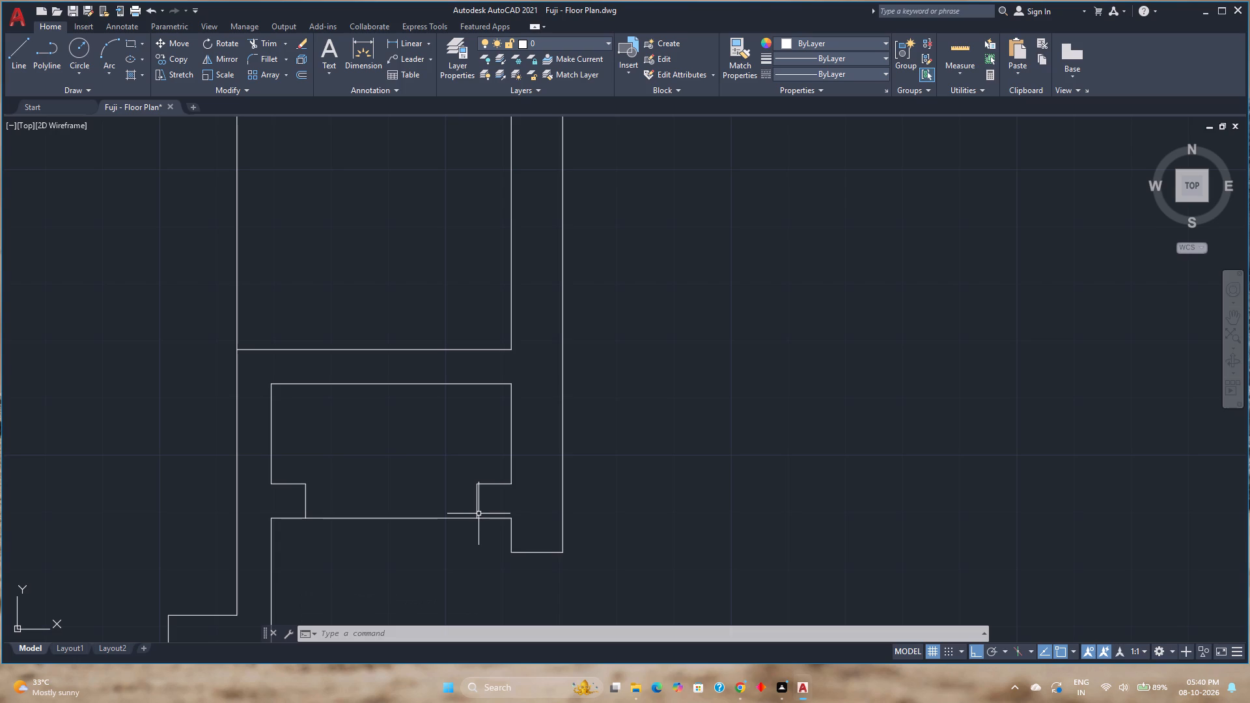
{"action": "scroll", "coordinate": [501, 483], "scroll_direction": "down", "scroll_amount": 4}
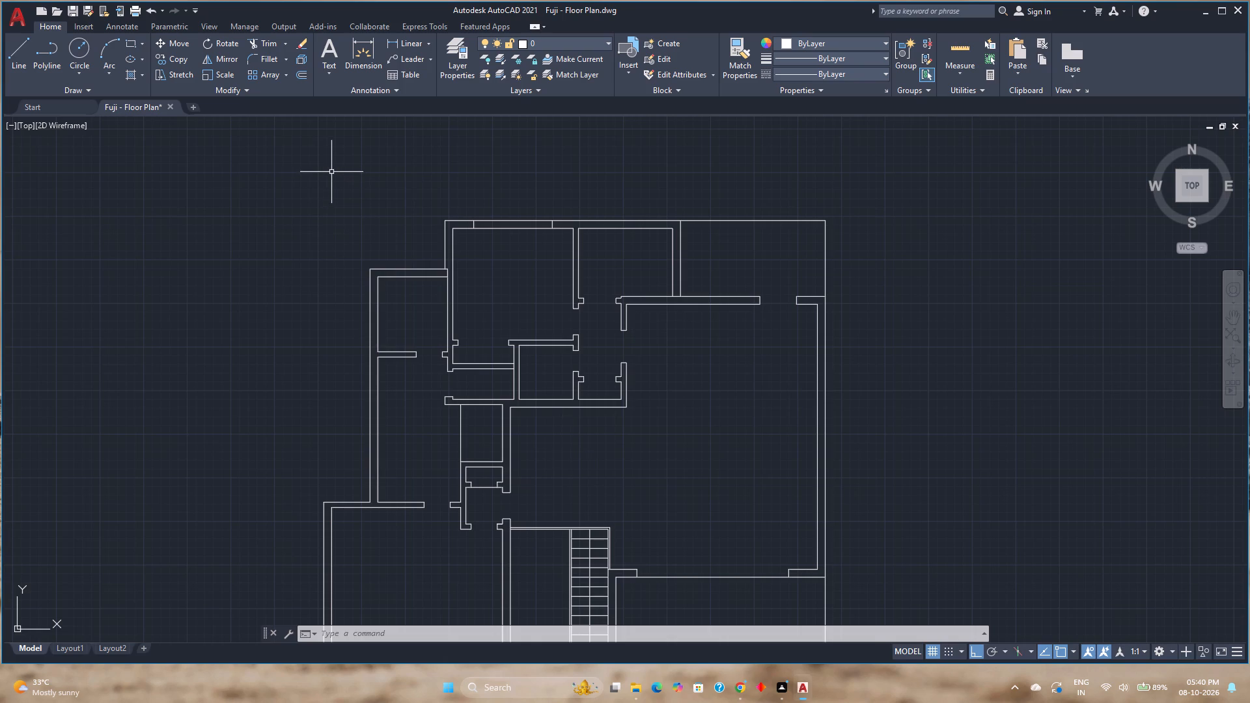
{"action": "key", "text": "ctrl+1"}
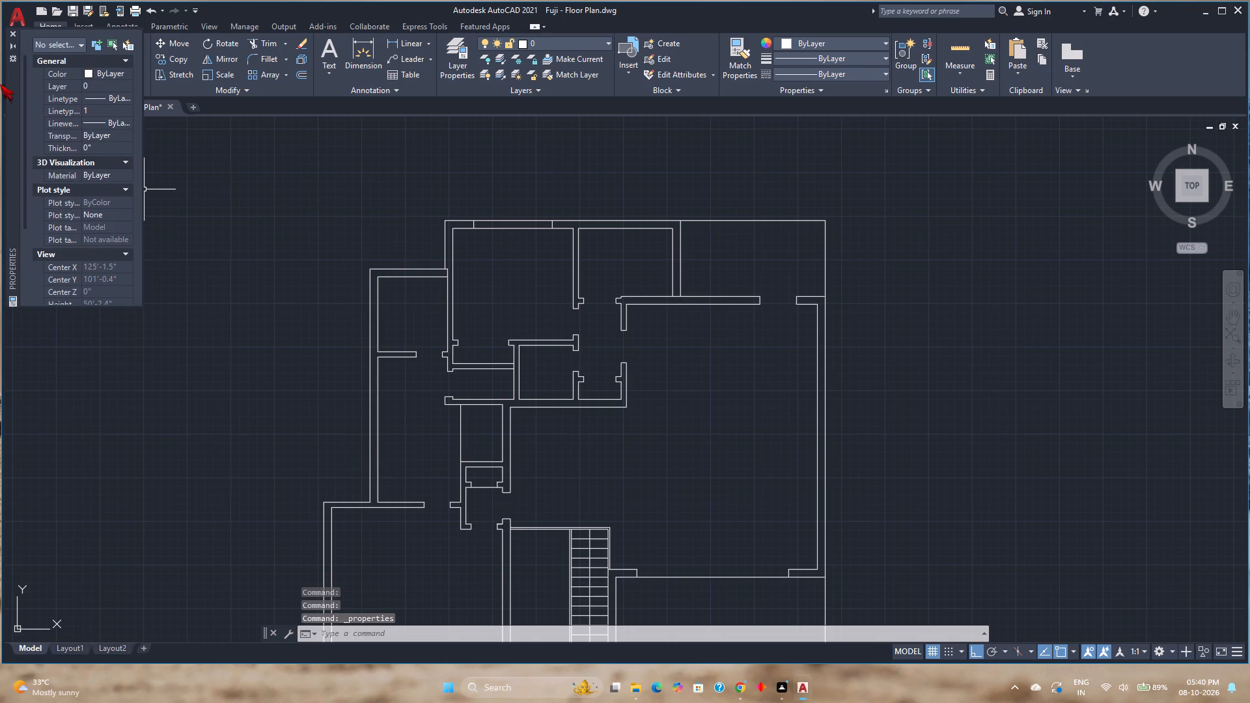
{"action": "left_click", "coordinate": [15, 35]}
Open DesignCenter and examine the contents and blocks of AutoCAD Textstyles and Linetypes.dwg.
{"action": "key", "text": "ctrl+2"}
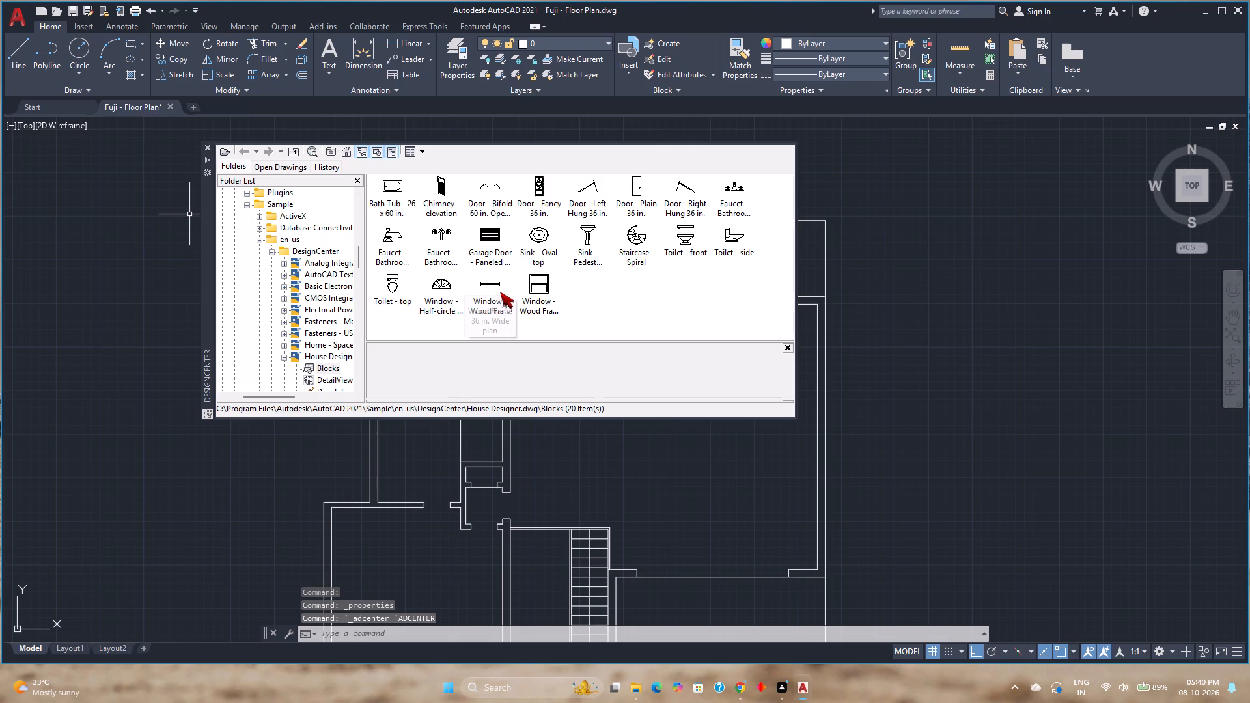
{"action": "right_click", "coordinate": [358, 292]}
{"action": "left_click", "coordinate": [316, 275]}
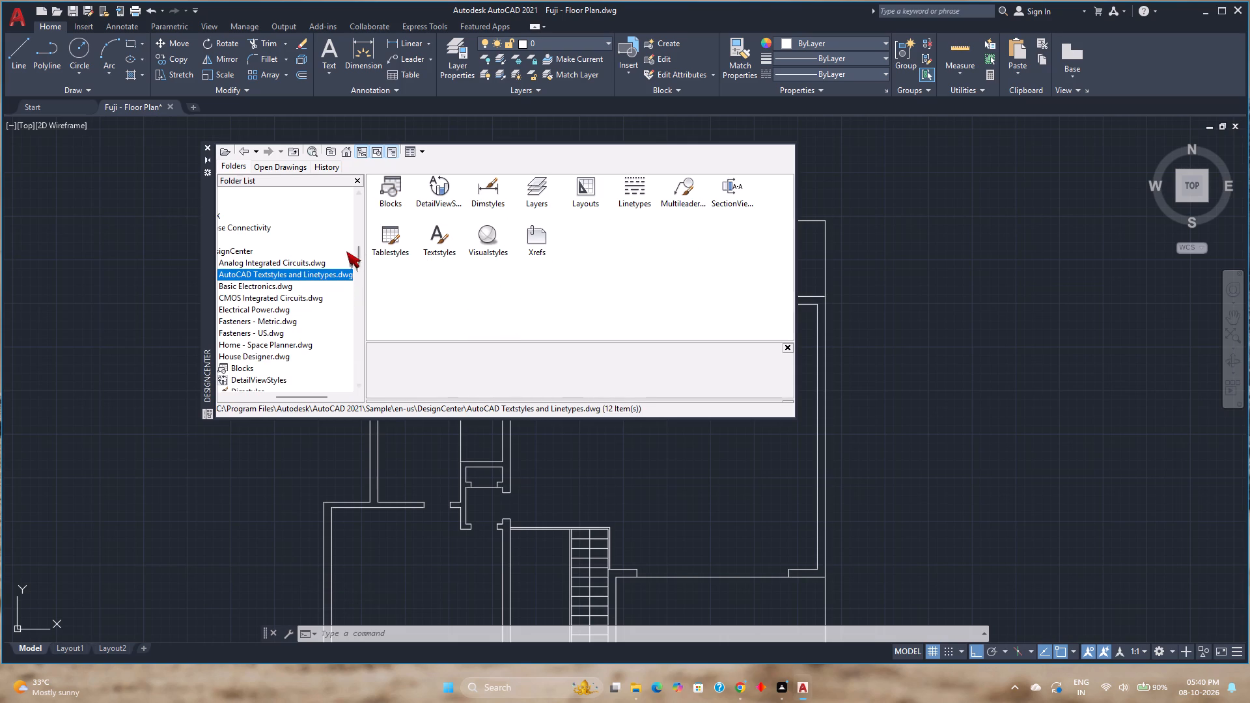
{"action": "left_click_drag", "start_coordinate": [288, 394], "coordinate": [255, 396]}
{"action": "left_click", "coordinate": [255, 396]}
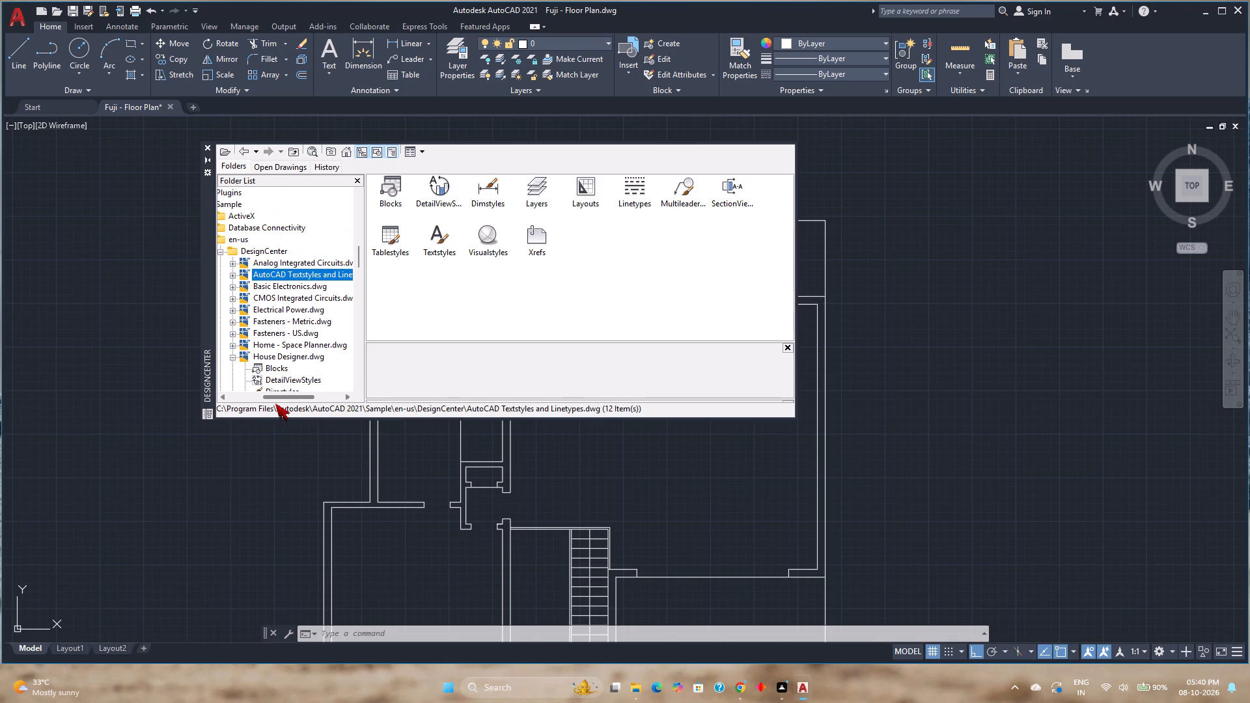
{"action": "scroll", "coordinate": [287, 342], "scroll_direction": "up", "scroll_amount": 4}
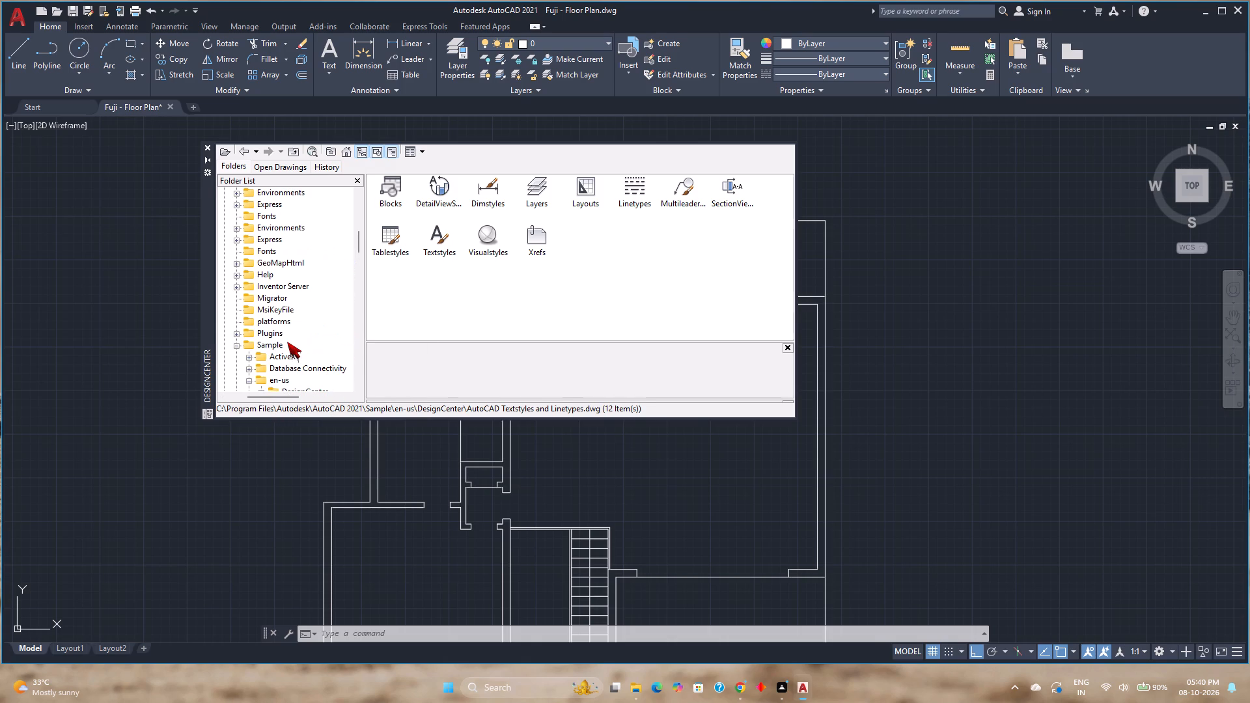
{"action": "scroll", "coordinate": [271, 255], "scroll_direction": "up", "scroll_amount": 2}
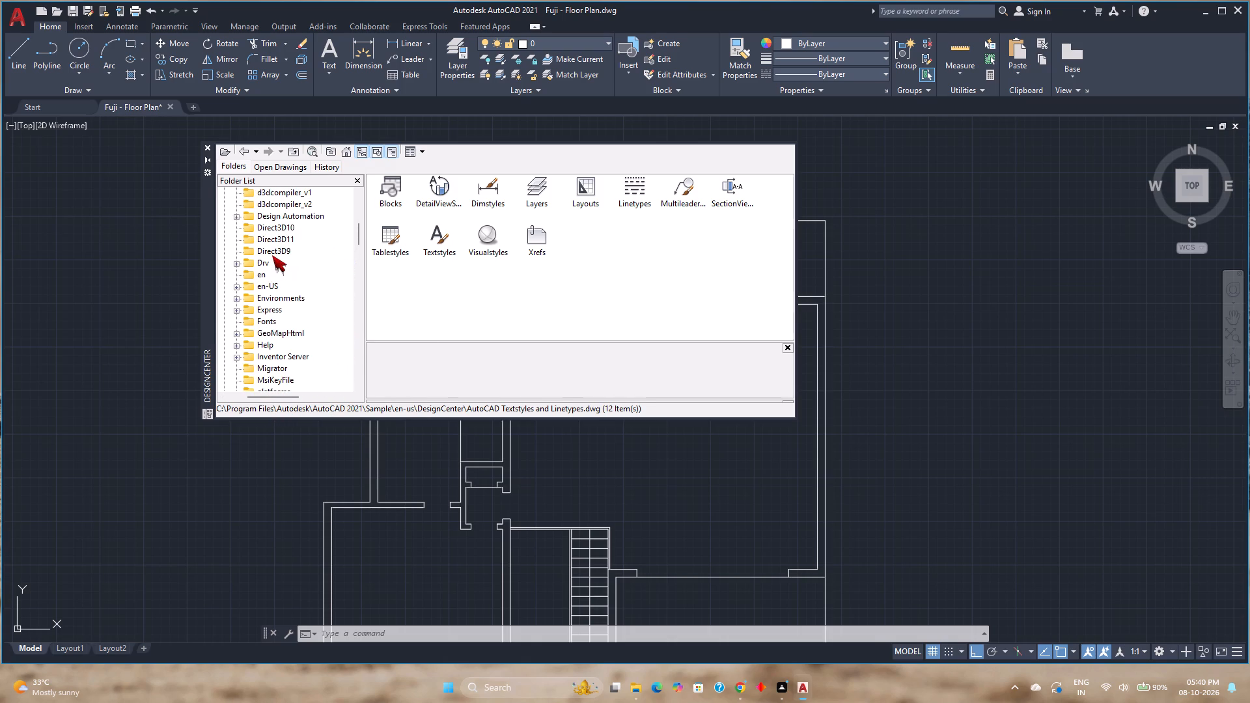
{"action": "scroll", "coordinate": [272, 255], "scroll_direction": "up", "scroll_amount": 5}
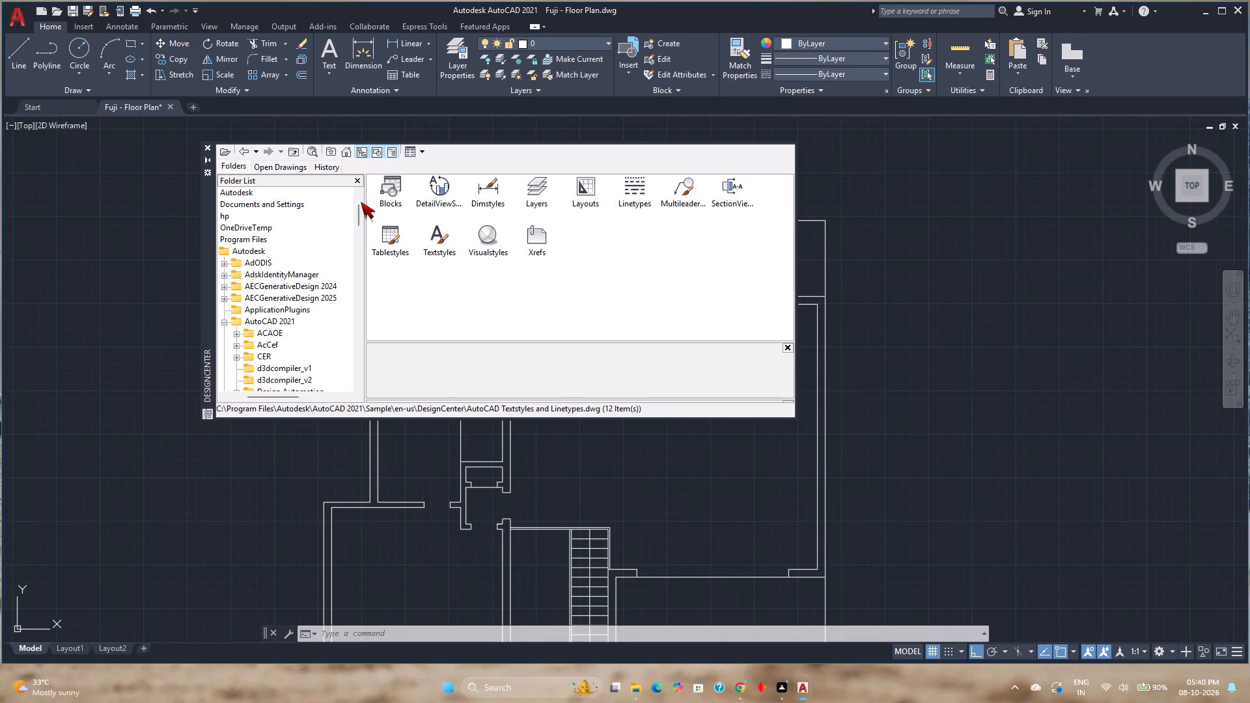
{"action": "double_click", "coordinate": [388, 196]}
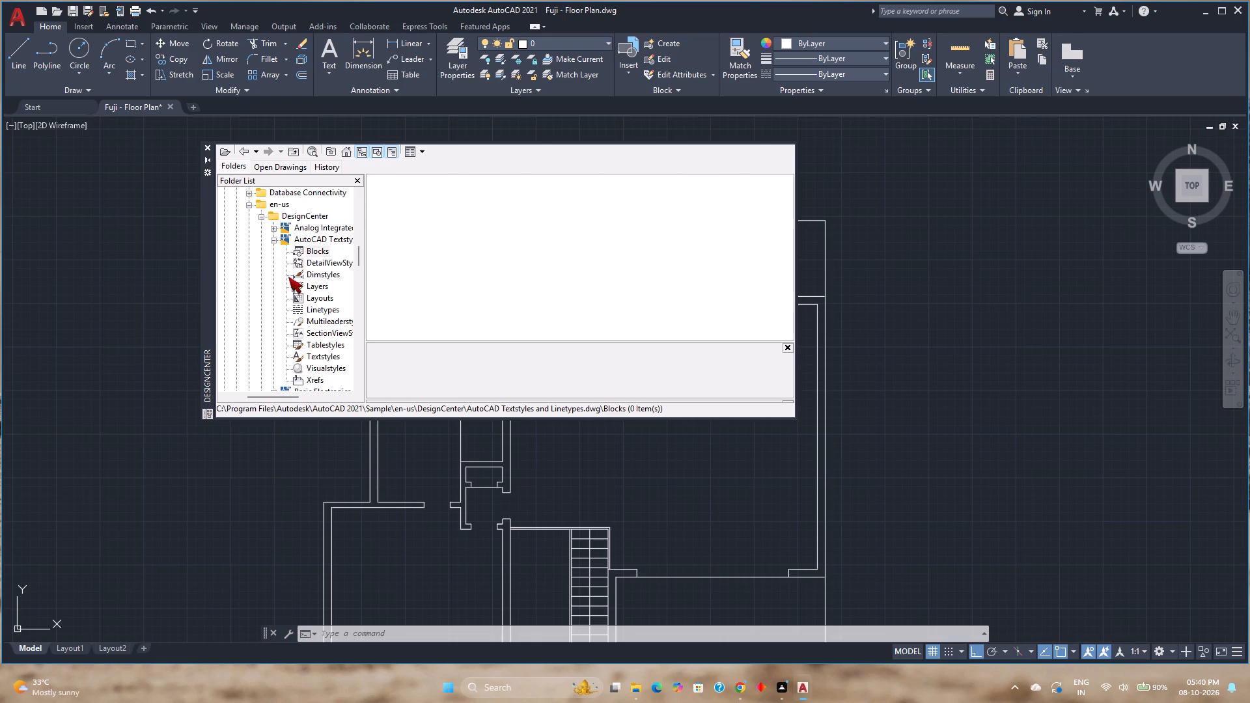
{"action": "left_click", "coordinate": [317, 253]}
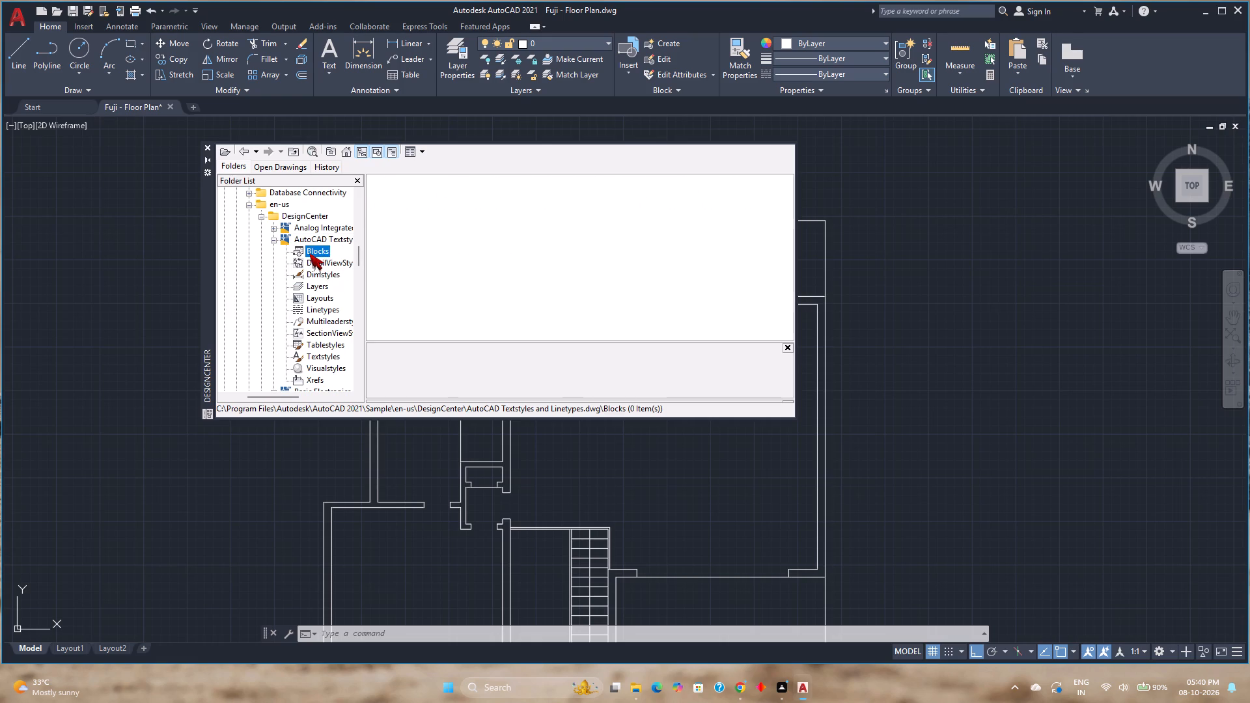
{"action": "left_click", "coordinate": [309, 253]}
{"action": "left_click", "coordinate": [310, 237]}
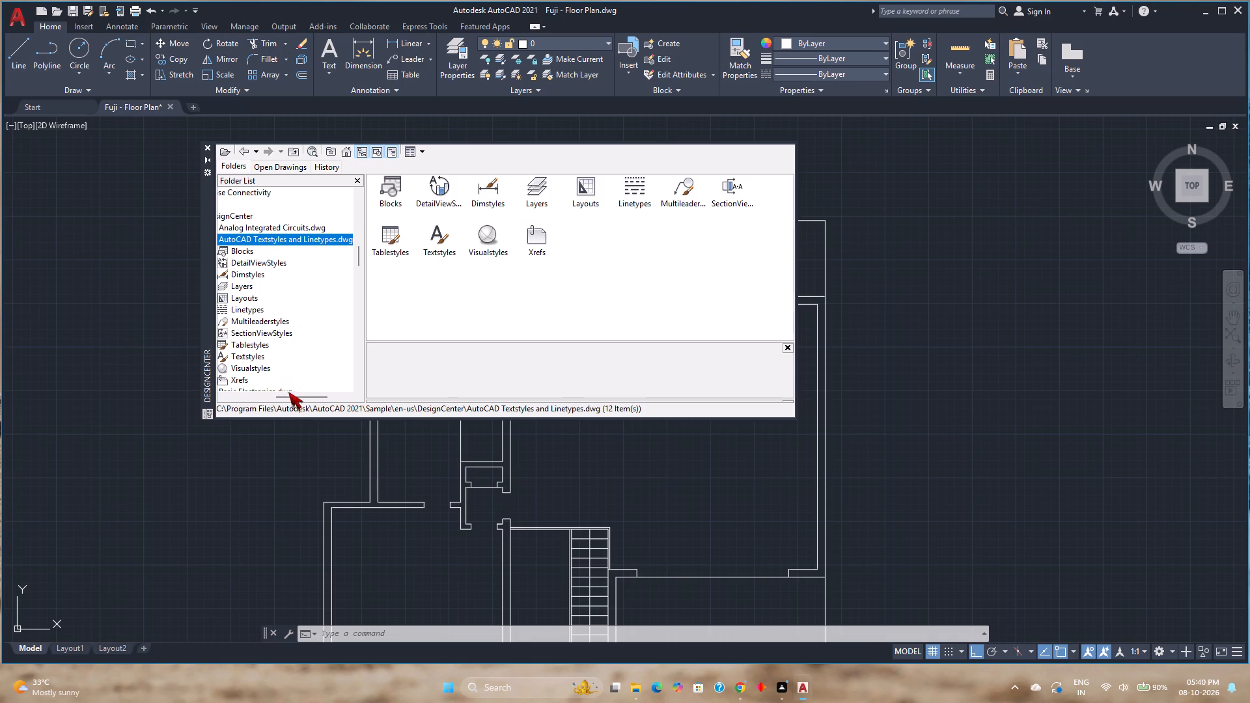
Browse the blocks of Home - Space Planner.dwg and House Designer.dwg, finishing on the Home - Space Planner blocks.
{"action": "left_click_drag", "start_coordinate": [288, 393], "coordinate": [246, 392]}
{"action": "scroll", "coordinate": [303, 316], "scroll_direction": "down", "scroll_amount": 5}
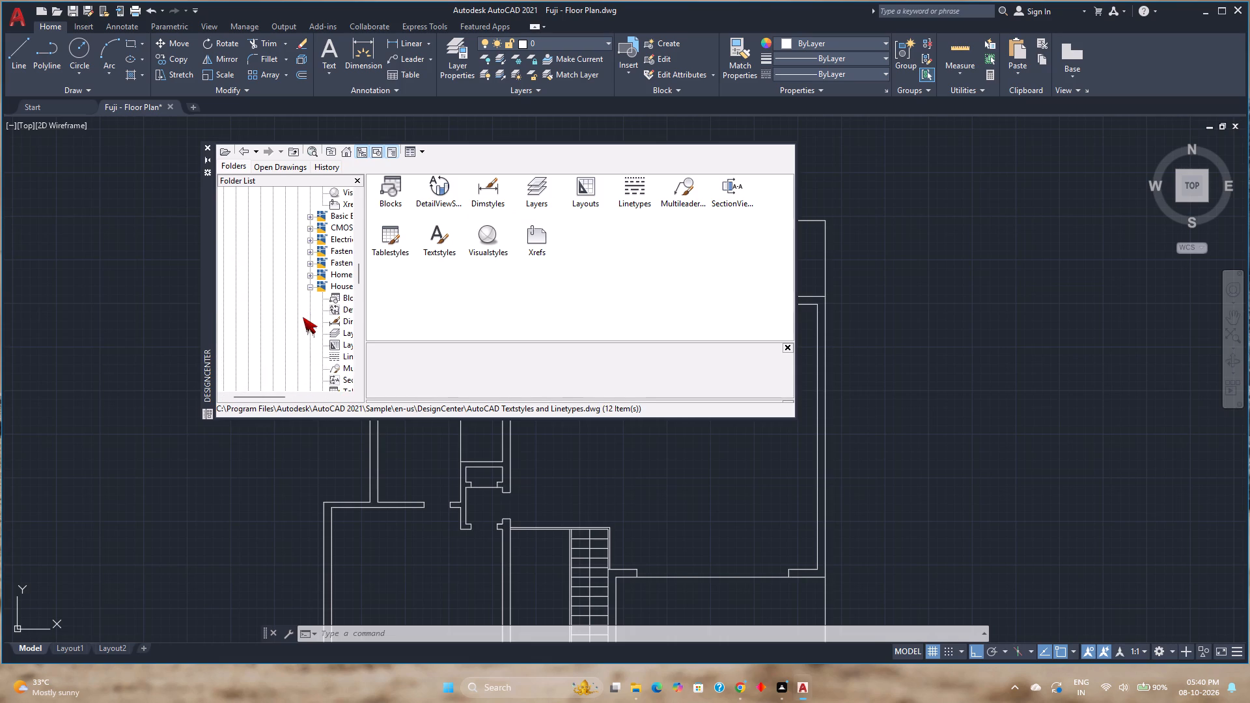
{"action": "left_click_drag", "start_coordinate": [278, 394], "coordinate": [310, 400]}
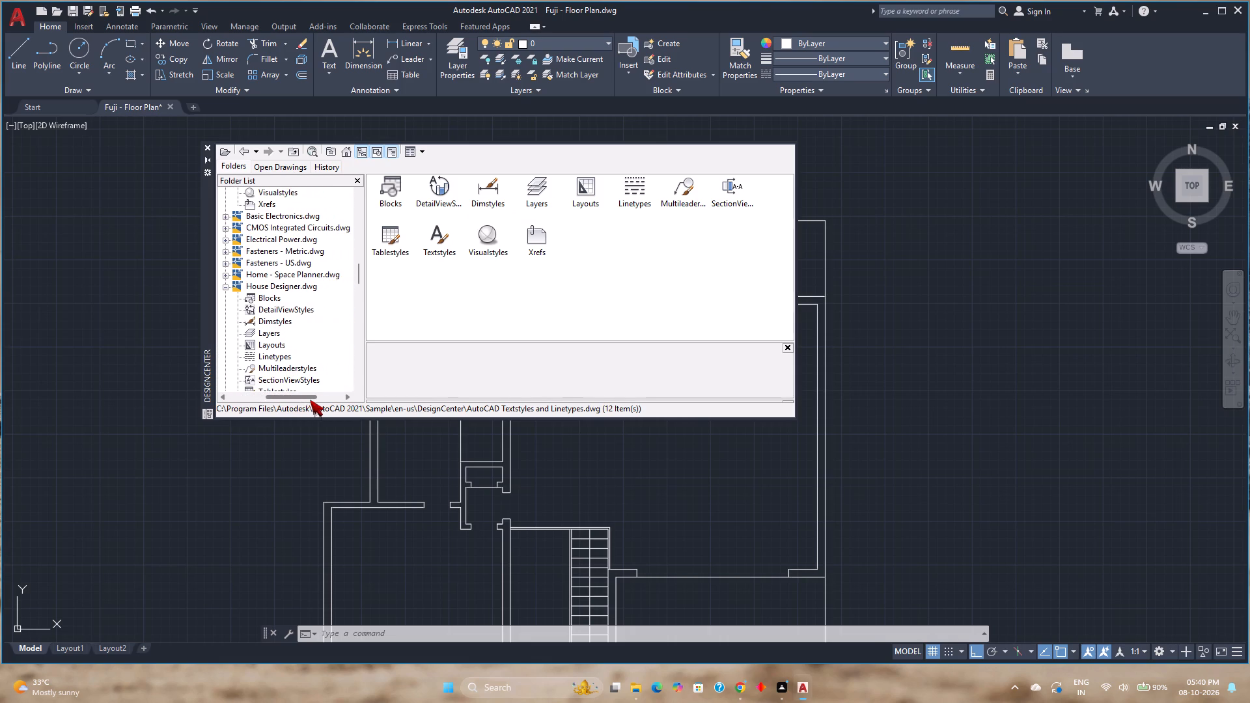
{"action": "left_click_drag", "start_coordinate": [310, 400], "coordinate": [311, 400]}
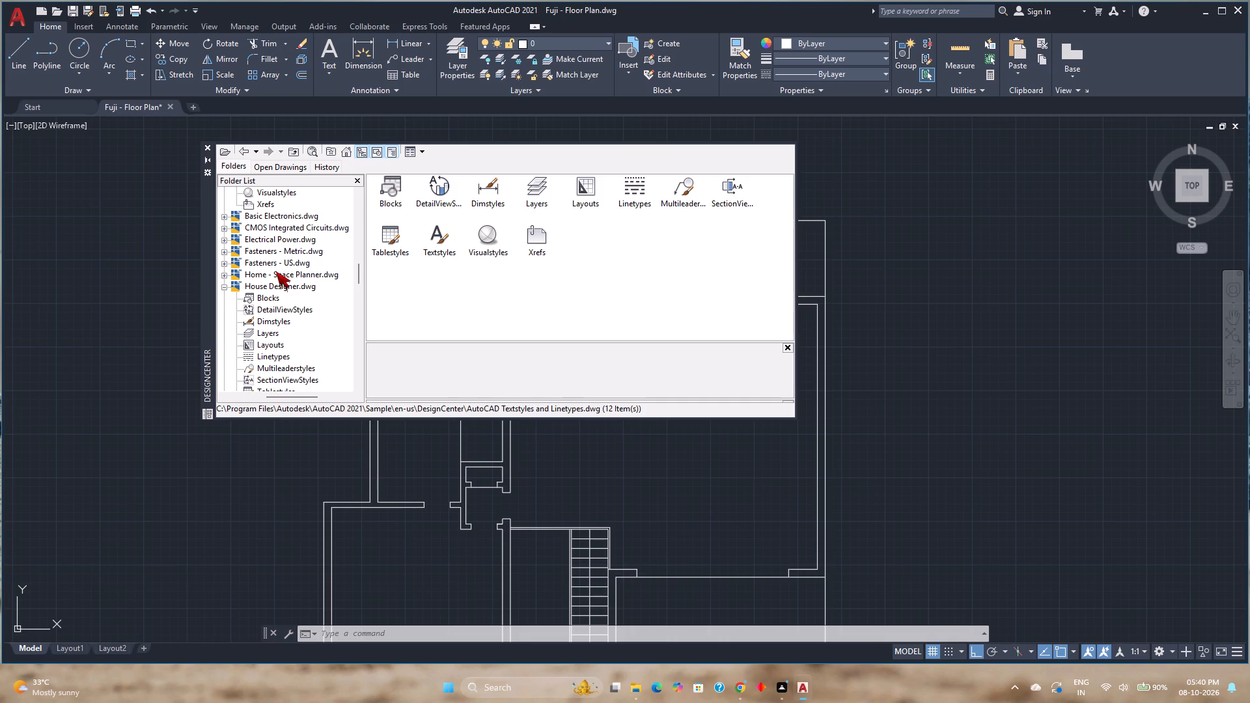
{"action": "left_click", "coordinate": [276, 271]}
{"action": "left_click", "coordinate": [276, 271]}
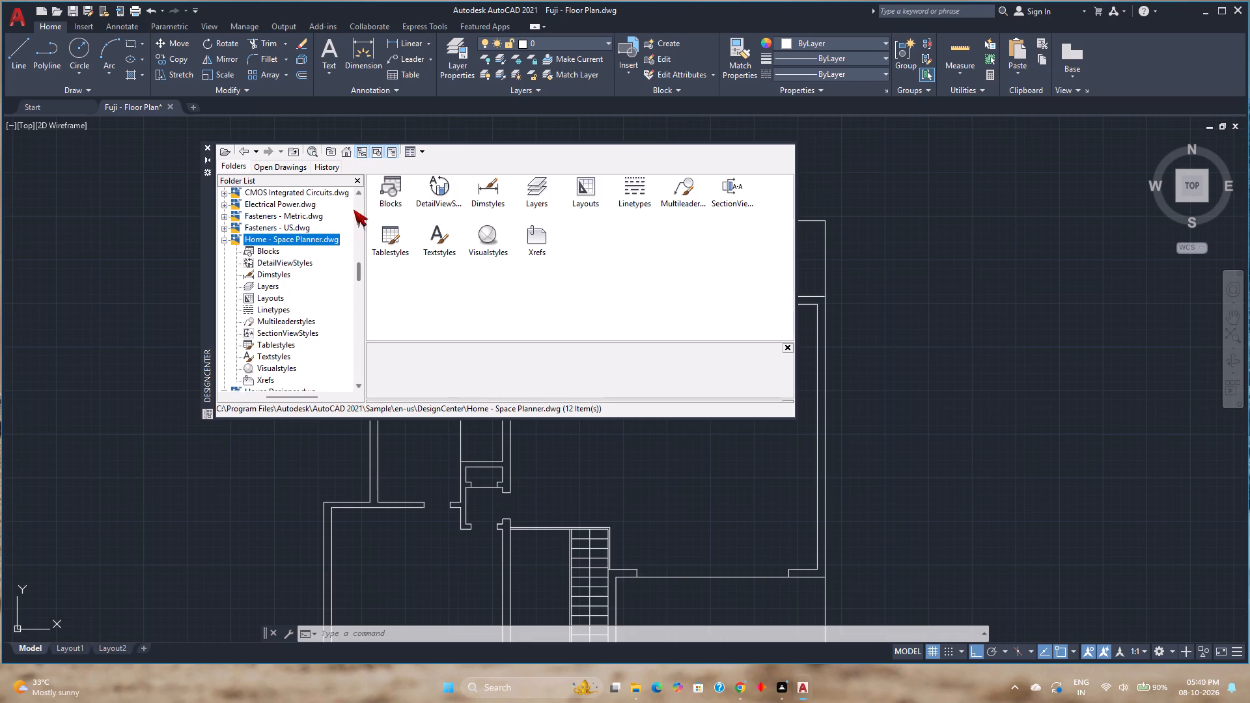
{"action": "left_click", "coordinate": [260, 250]}
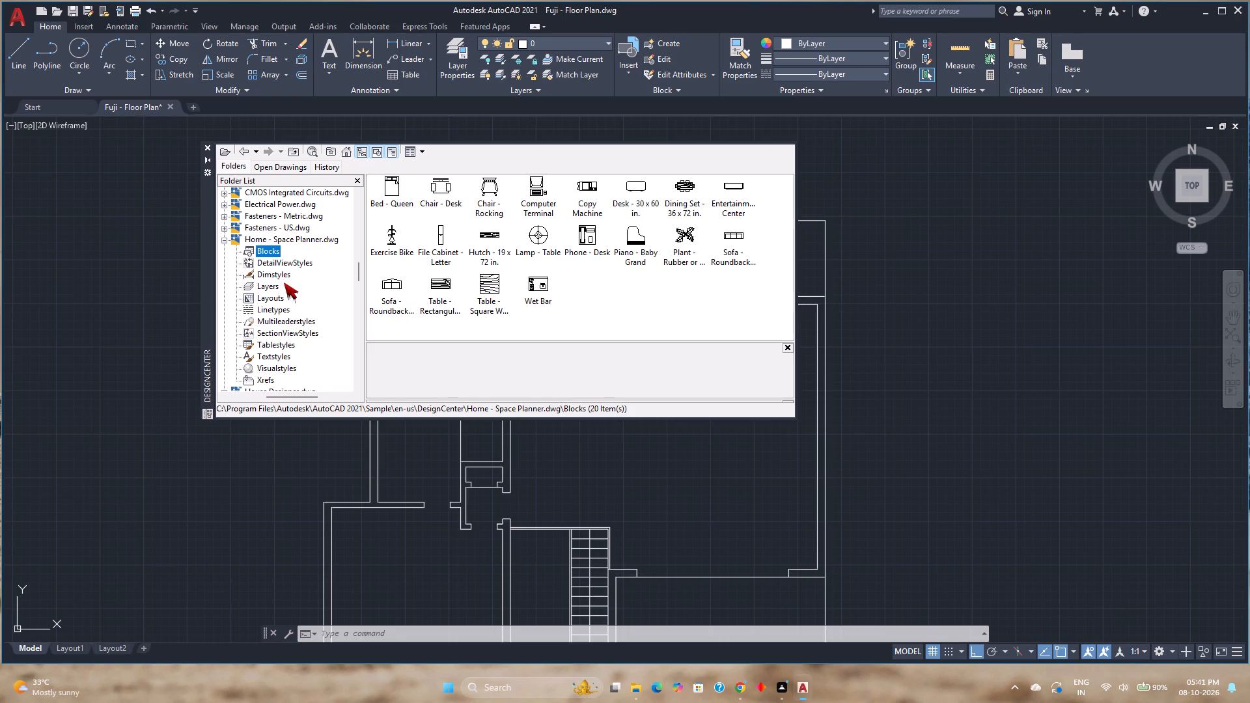
{"action": "scroll", "coordinate": [286, 276], "scroll_direction": "down", "scroll_amount": 2}
{"action": "left_click", "coordinate": [275, 329]}
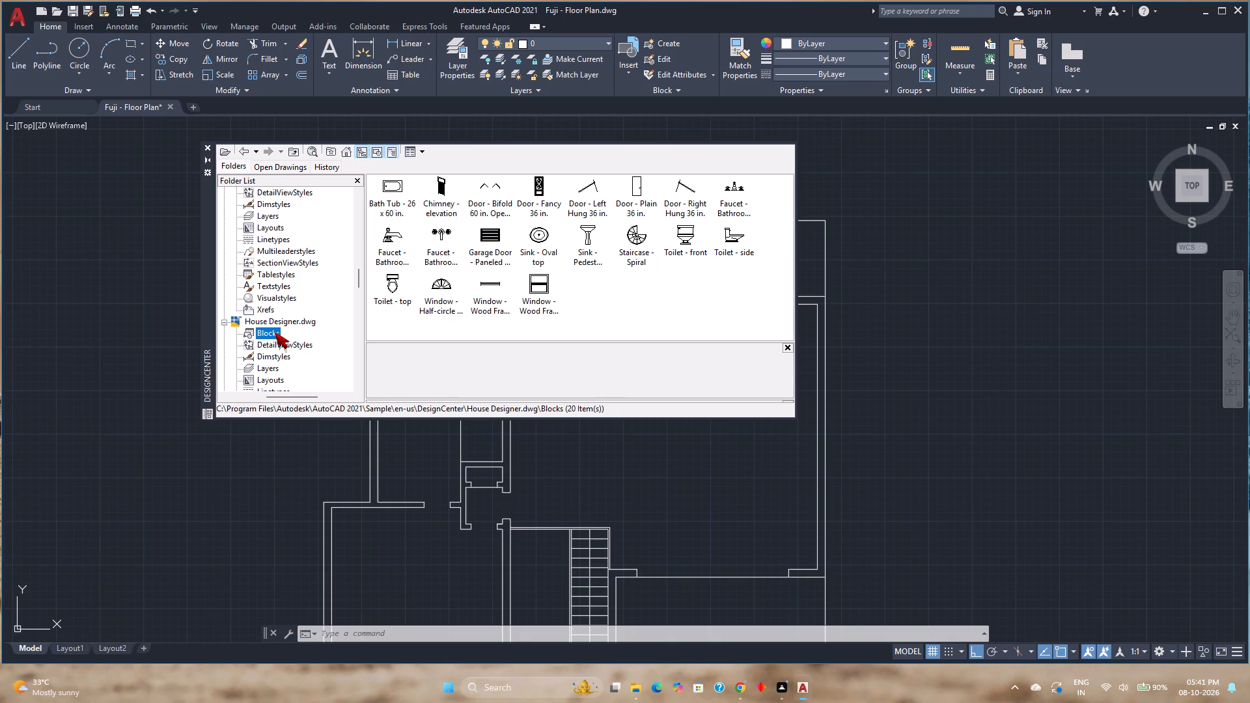
{"action": "scroll", "coordinate": [275, 306], "scroll_direction": "up", "scroll_amount": 2}
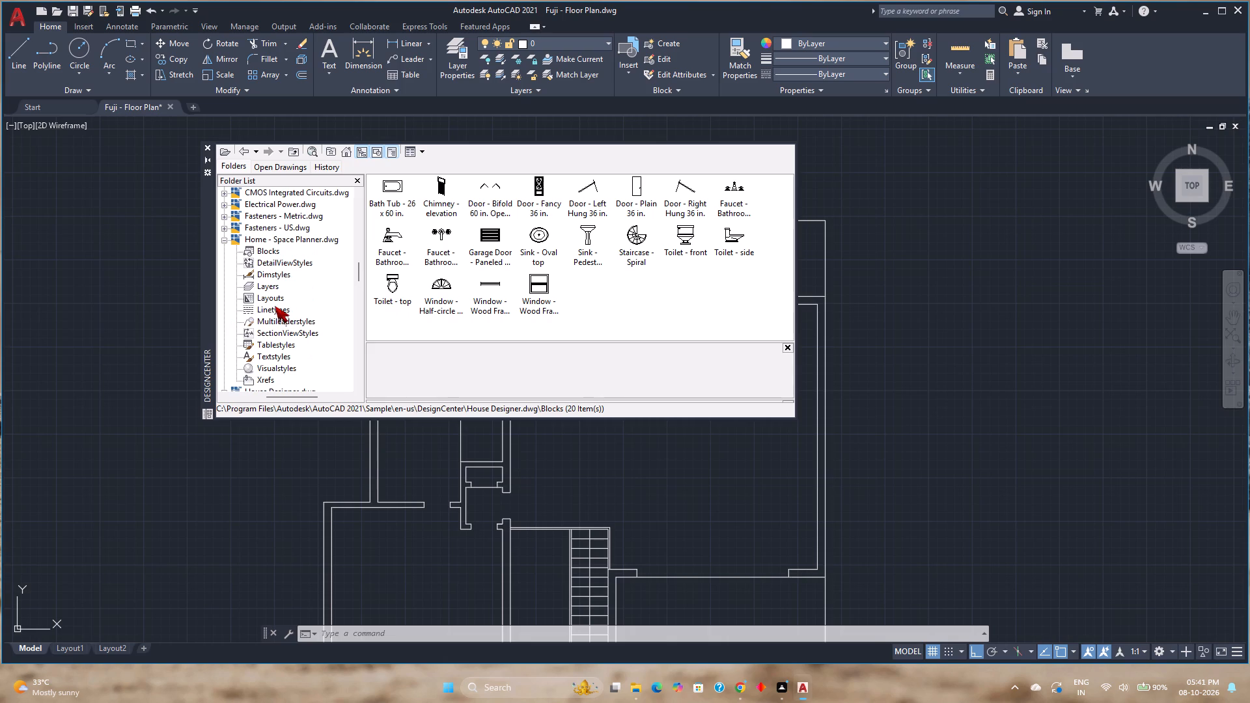
{"action": "left_click", "coordinate": [272, 255]}
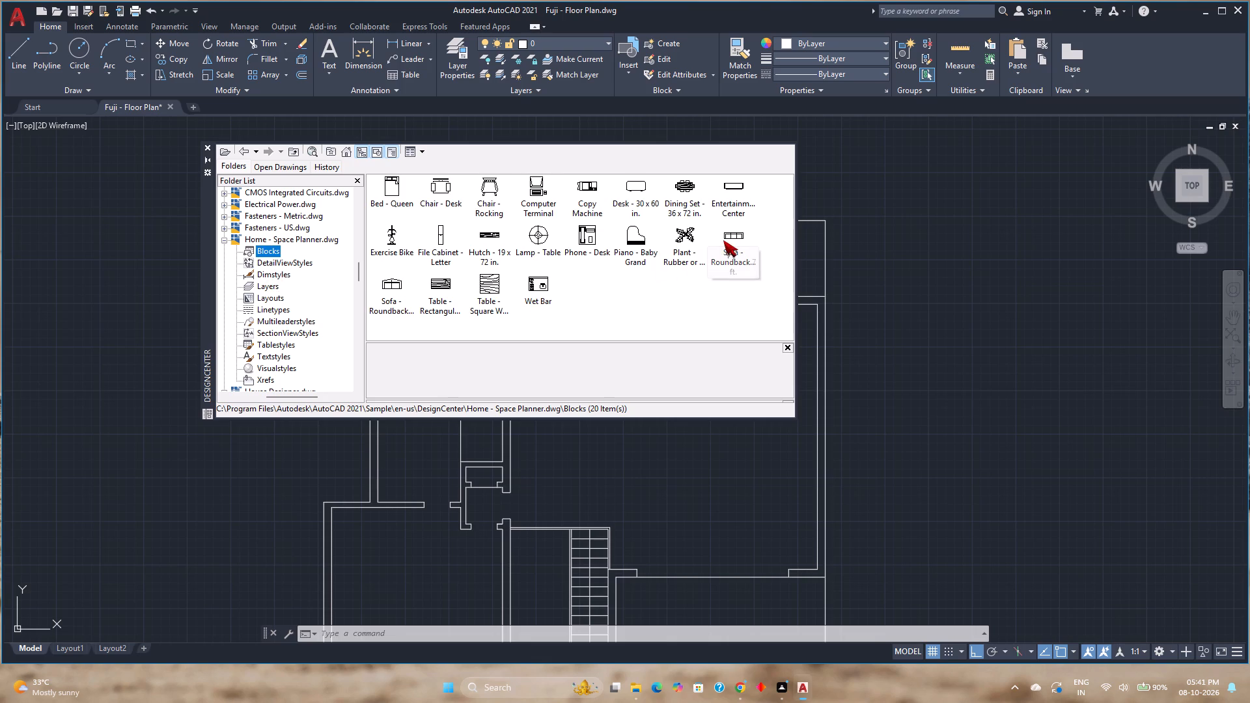
Preview the 7 ft. roundback sofa, then insert the Dining Set - 36 x 72 in. block in the large east room.
{"action": "left_click", "coordinate": [723, 240]}
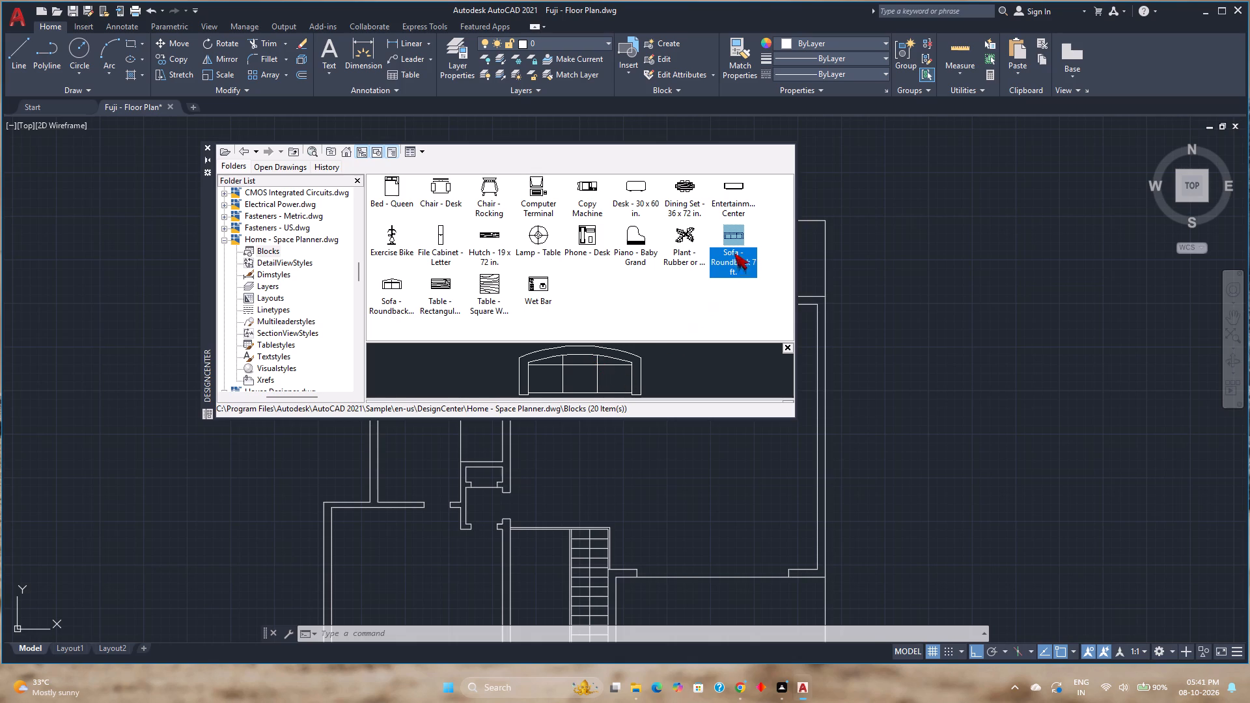
{"action": "left_click", "coordinate": [738, 236]}
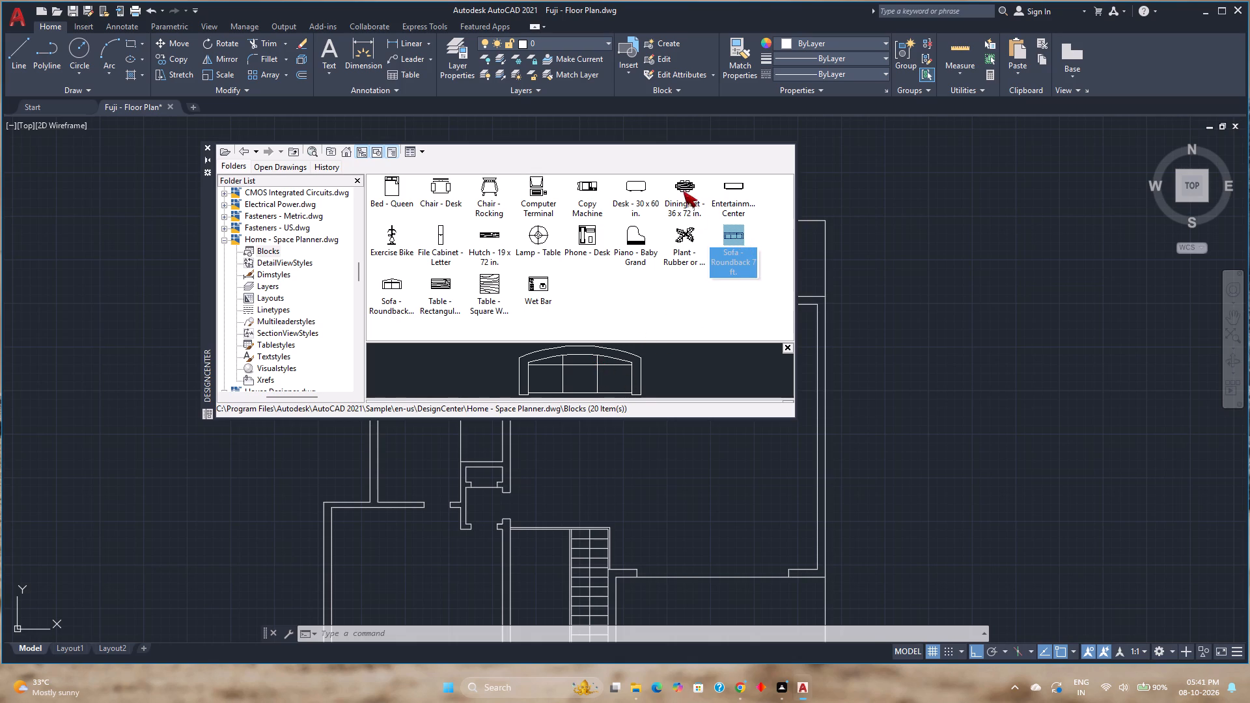
{"action": "left_click", "coordinate": [683, 190]}
{"action": "double_click", "coordinate": [572, 372]}
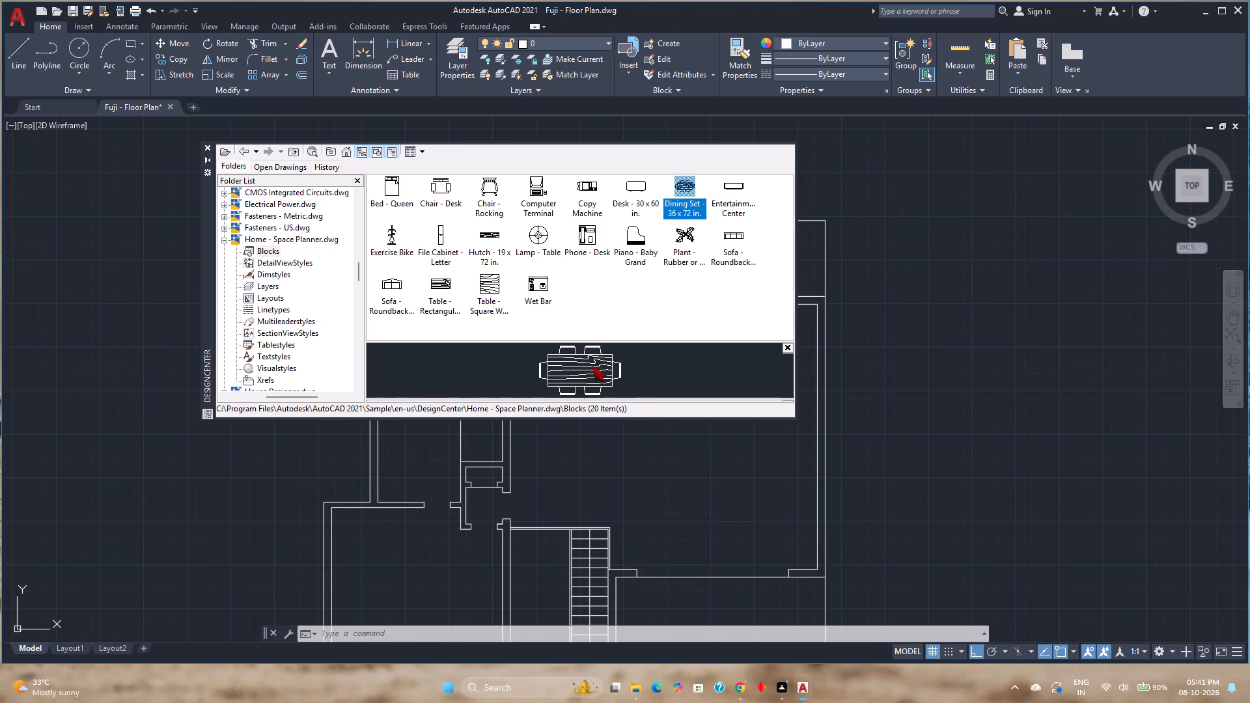
{"action": "left_click_drag", "start_coordinate": [688, 192], "coordinate": [689, 475]}
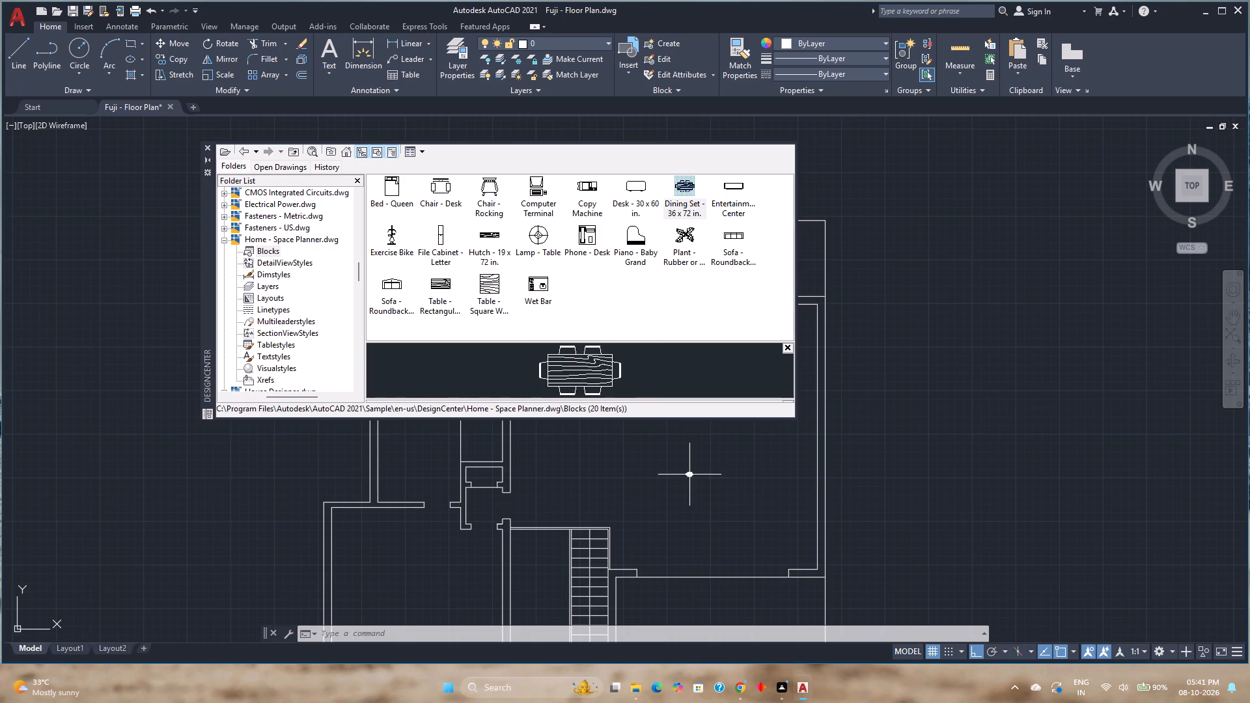
Insert the Sofa - Roundback 7 ft. block southeast of the dining set and close DesignCenter.
{"action": "scroll", "coordinate": [691, 480], "scroll_direction": "up", "scroll_amount": 3}
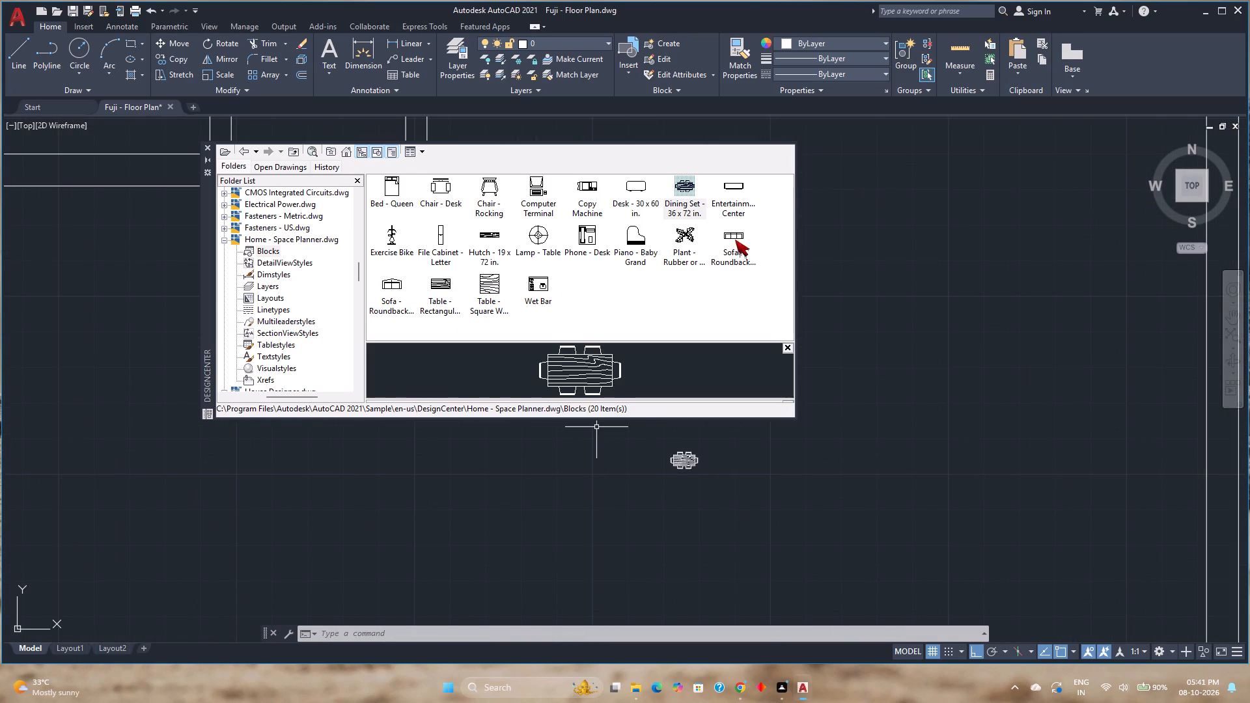
{"action": "left_click_drag", "start_coordinate": [735, 240], "coordinate": [841, 523]}
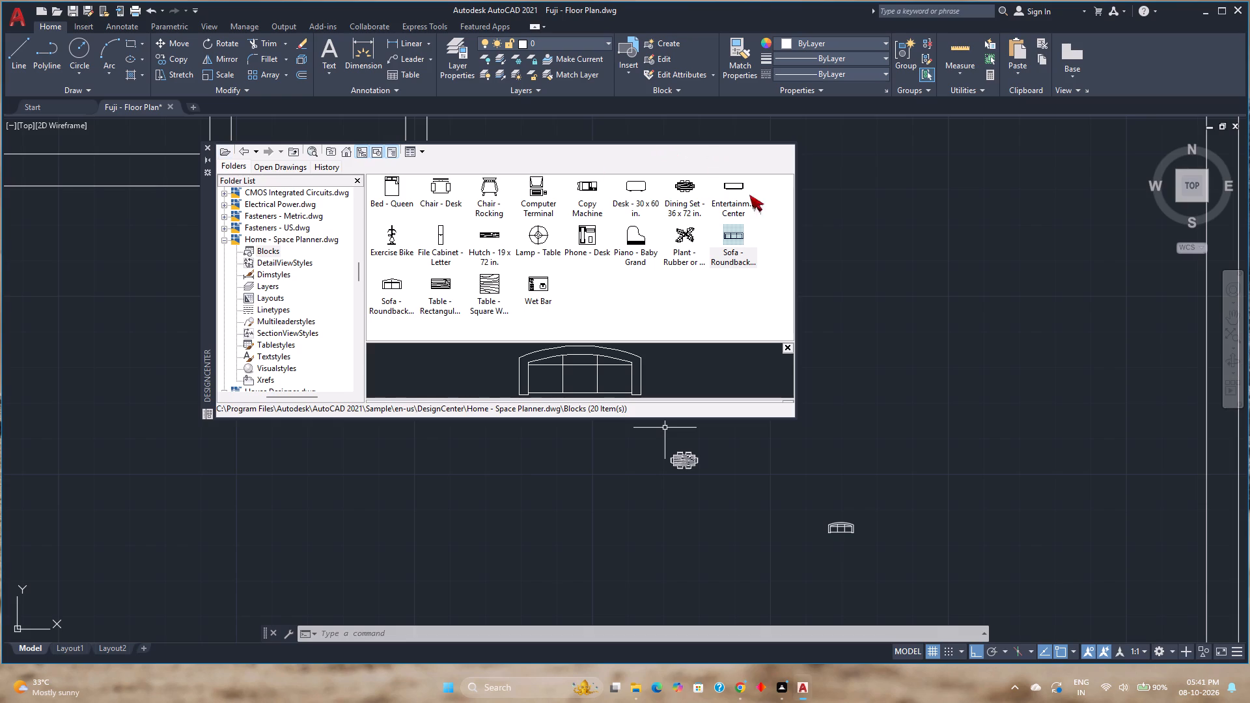
{"action": "left_click", "coordinate": [210, 149]}
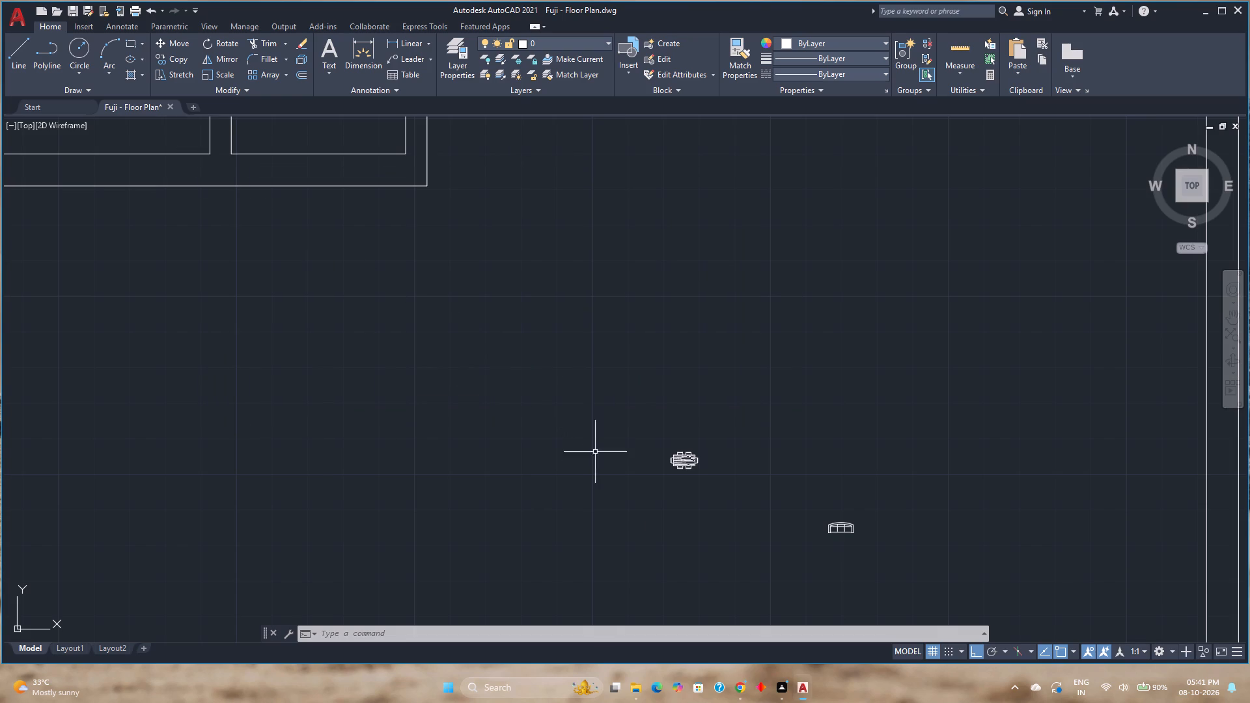
Scale up the dining set from its south side, picking a scale distance of about 3'-4".
{"action": "scroll", "coordinate": [597, 461], "scroll_direction": "down", "scroll_amount": 2}
{"action": "left_click", "coordinate": [637, 460]}
{"action": "scroll", "coordinate": [624, 471], "scroll_direction": "up", "scroll_amount": 3}
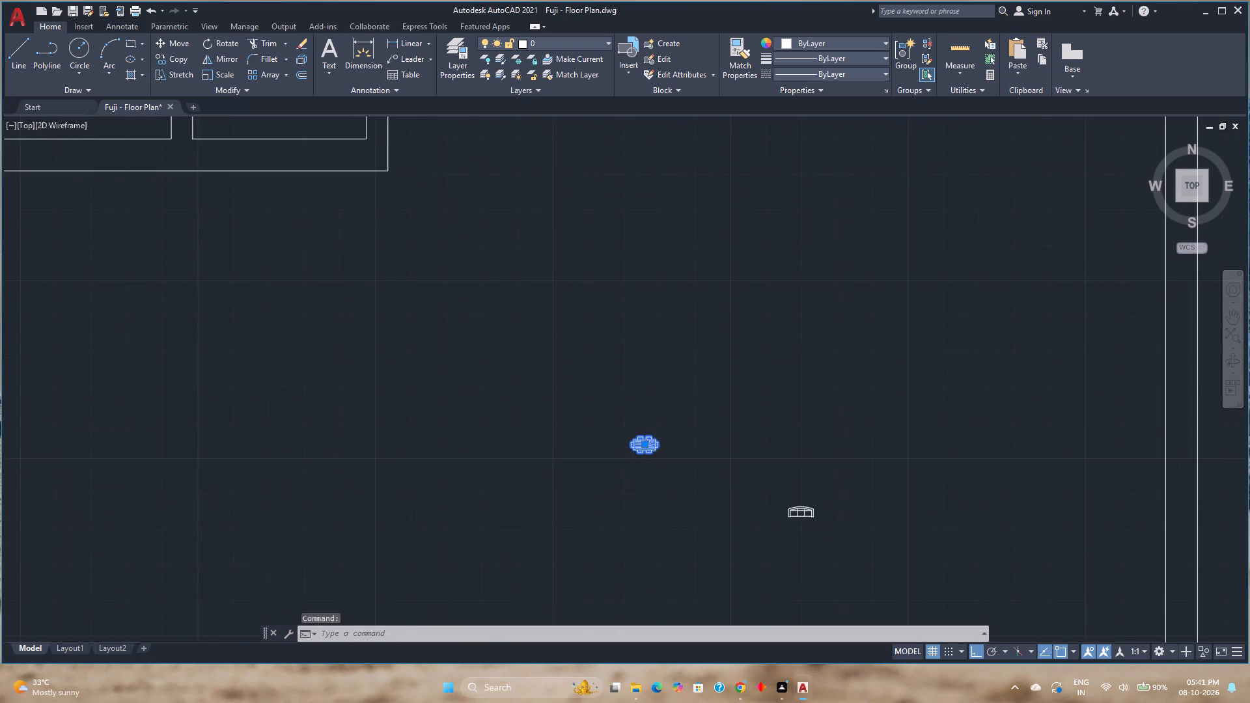
{"action": "scroll", "coordinate": [654, 441], "scroll_direction": "up", "scroll_amount": 1}
{"action": "key", "text": "s"}
{"action": "key", "text": "c"}
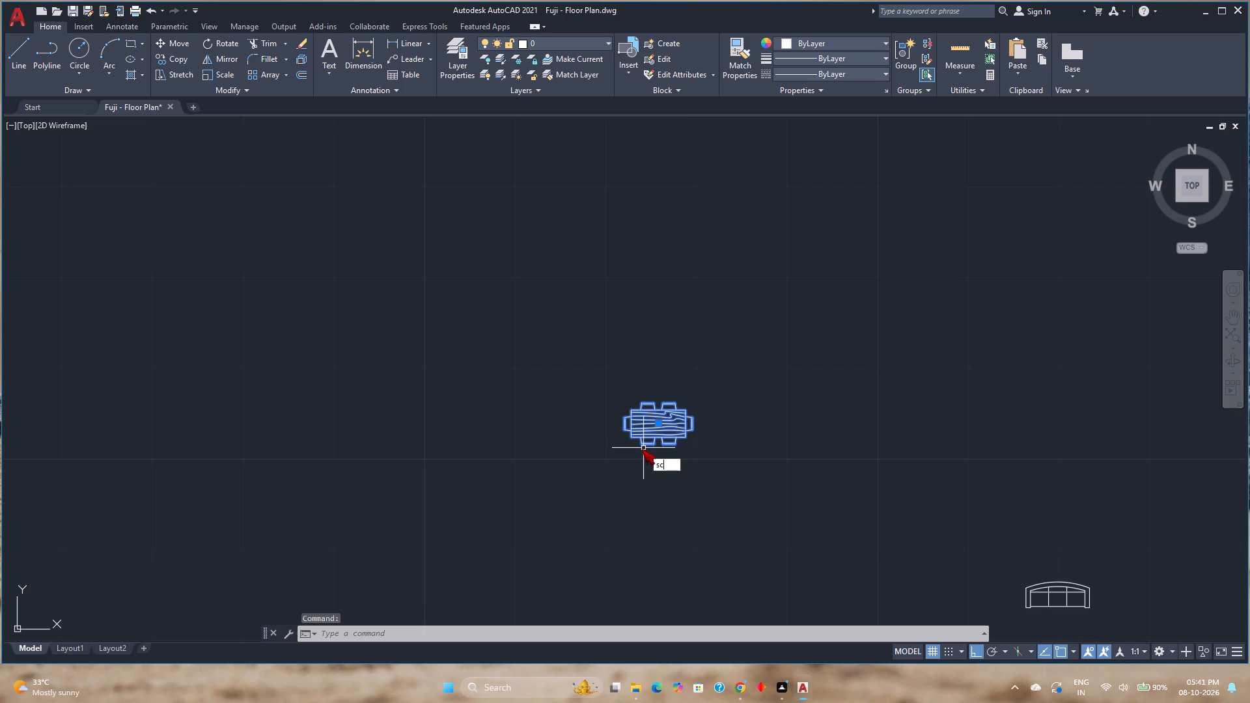
{"action": "key", "text": "Return"}
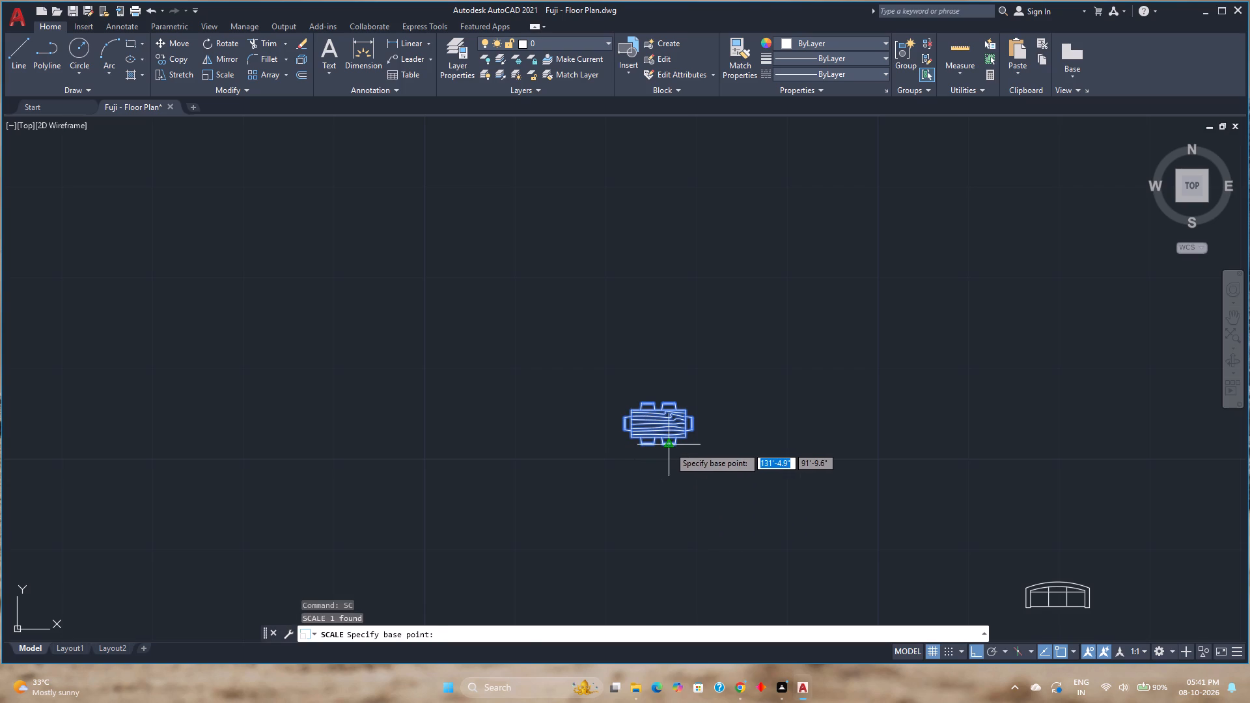
{"action": "left_click", "coordinate": [669, 447]}
{"action": "scroll", "coordinate": [535, 428], "scroll_direction": "down", "scroll_amount": 4}
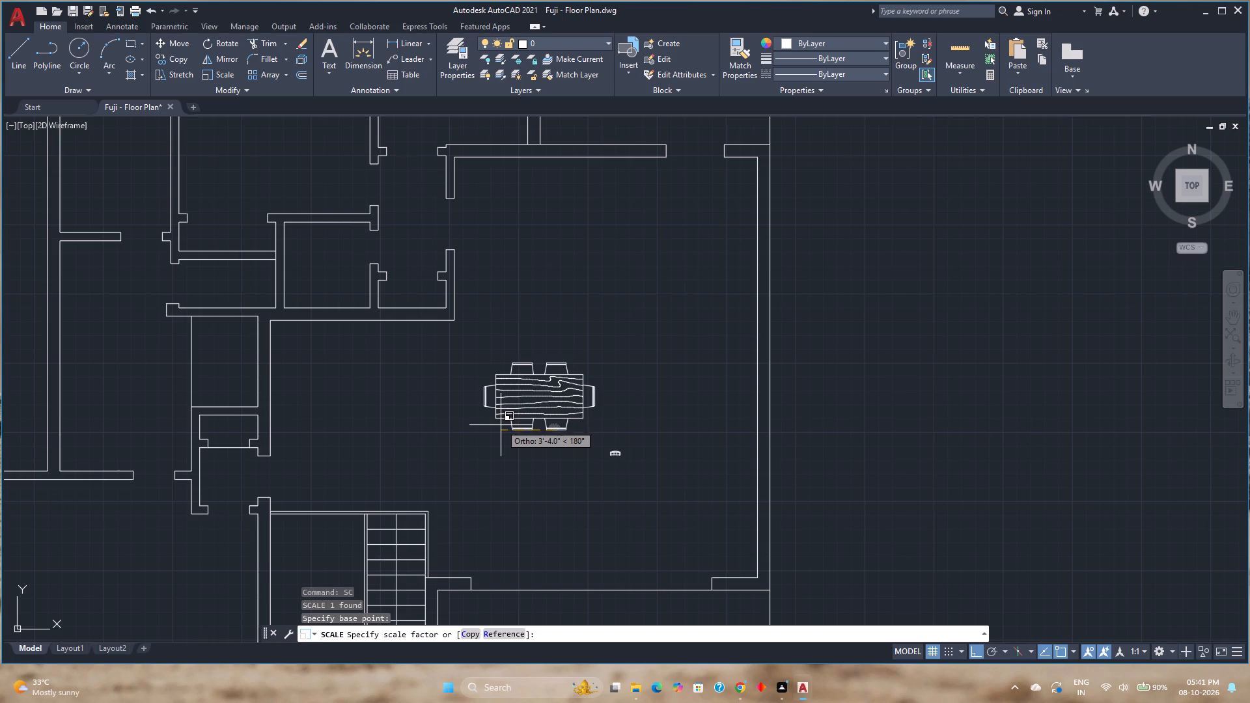
{"action": "left_click", "coordinate": [502, 425]}
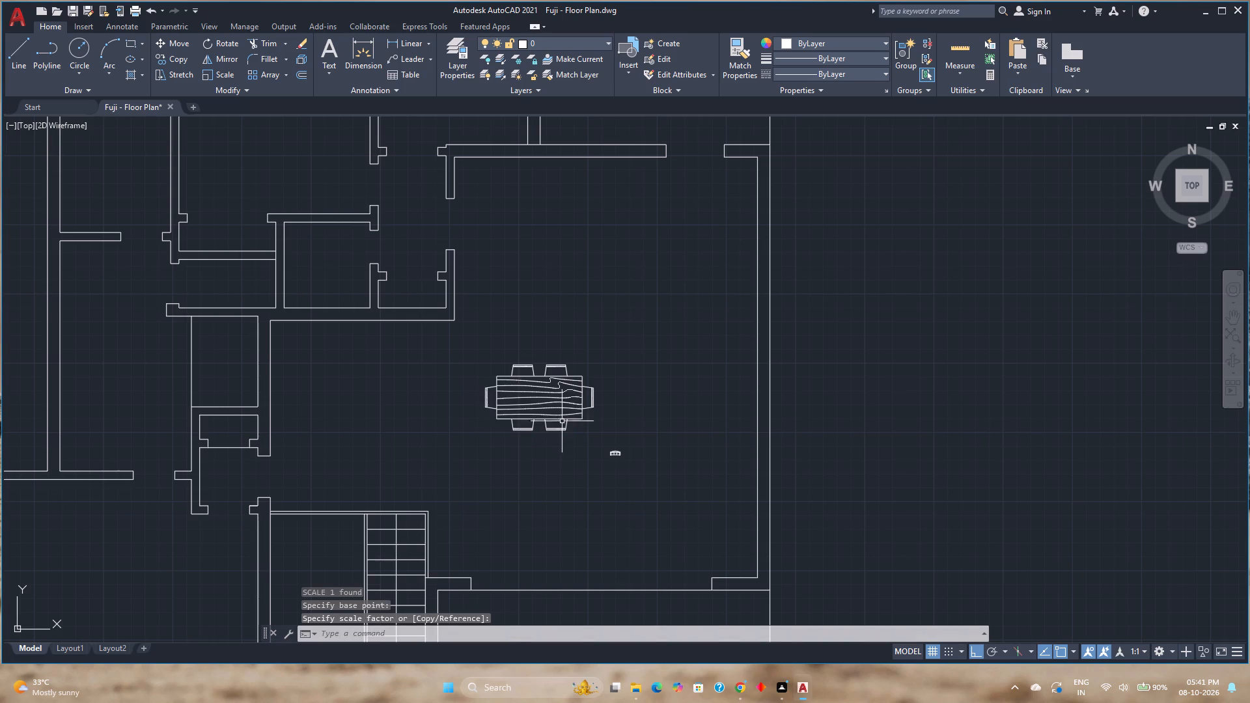
Move the dining set about 10'-11" west into the area north of the staircase.
{"action": "left_click", "coordinate": [562, 419]}
{"action": "left_click", "coordinate": [538, 398]}
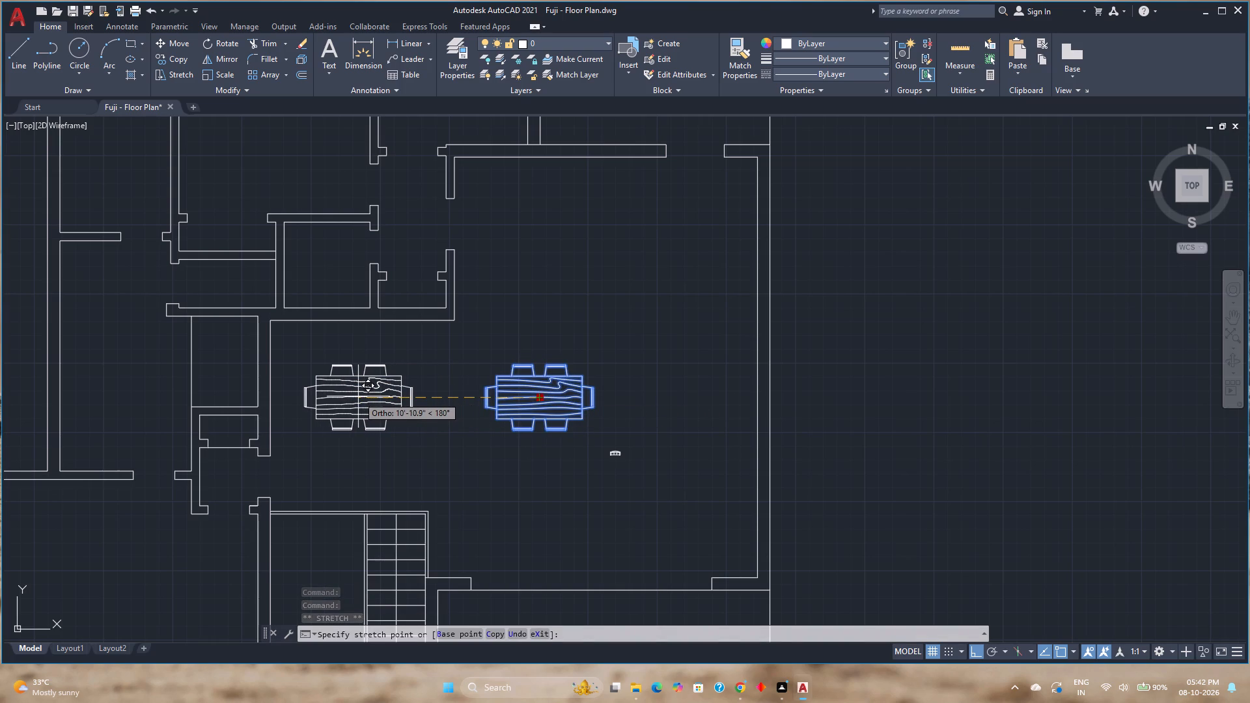
{"action": "left_click", "coordinate": [358, 396]}
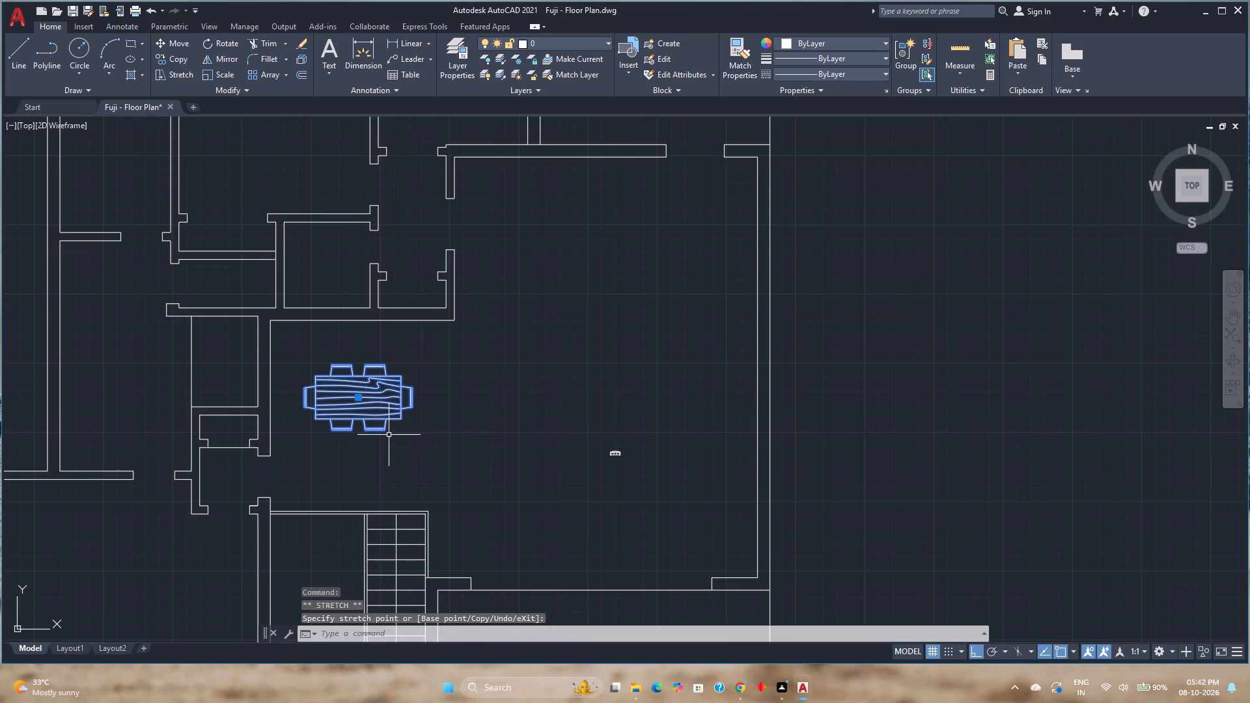
Enlarge the dining set slightly more with Scale, using a base point near its southeast chair.
{"action": "key", "text": "s"}
{"action": "key", "text": "c"}
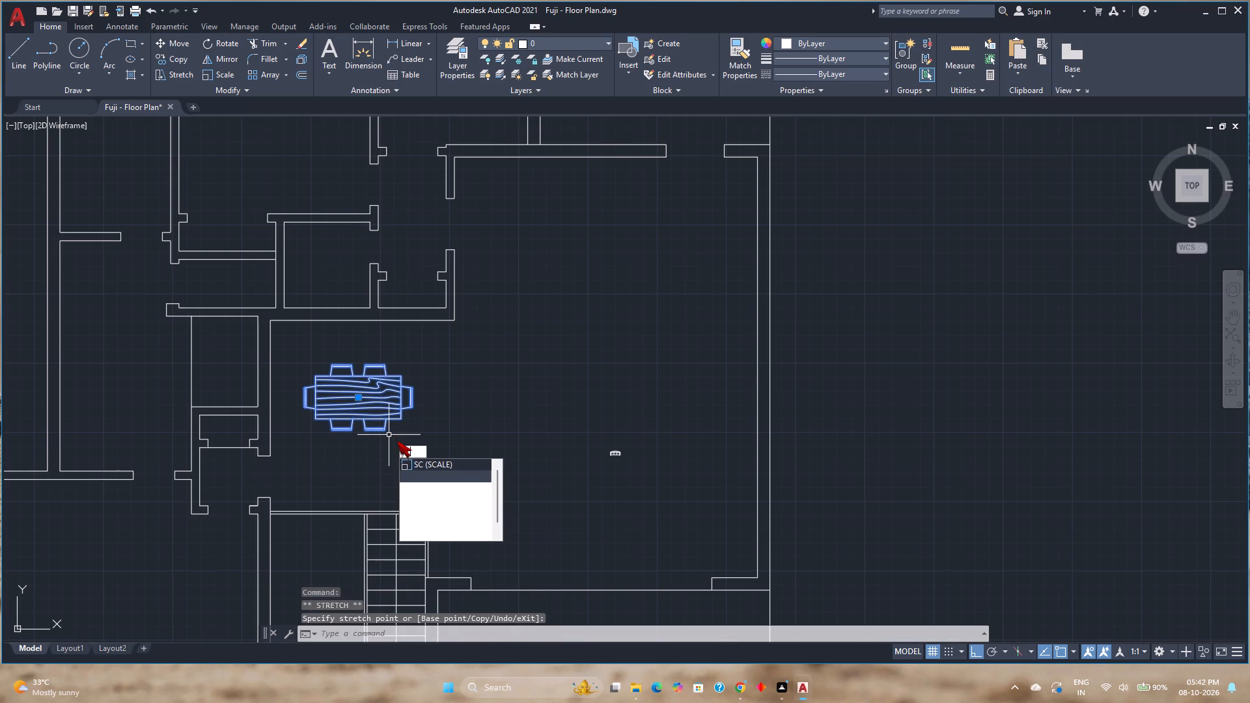
{"action": "key", "text": "Return"}
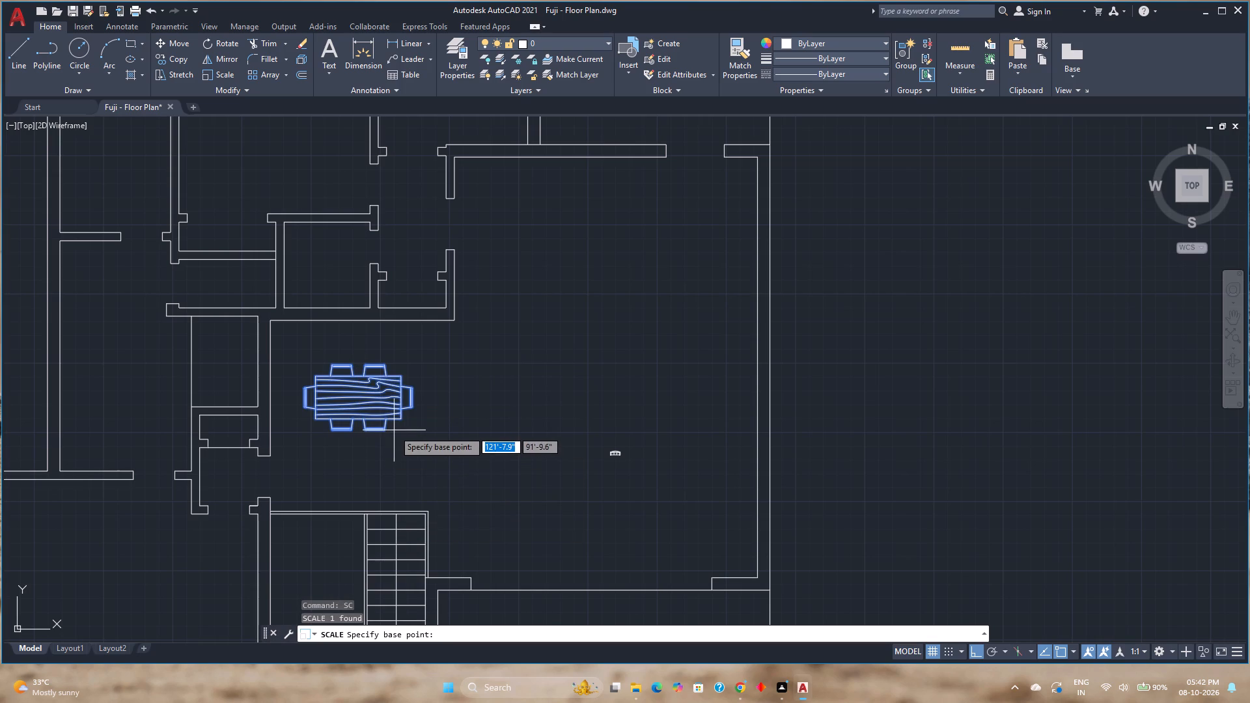
{"action": "left_click", "coordinate": [389, 422]}
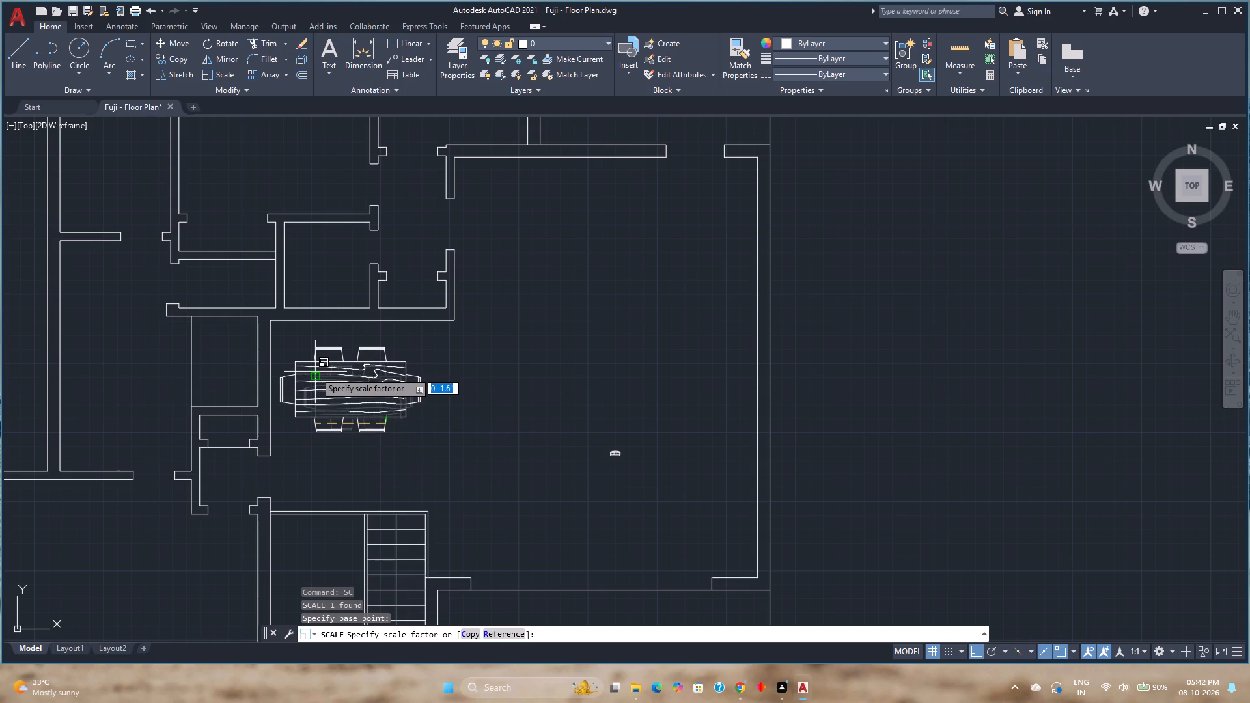
{"action": "scroll", "coordinate": [312, 372], "scroll_direction": "up", "scroll_amount": 2}
{"action": "left_click", "coordinate": [311, 372]}
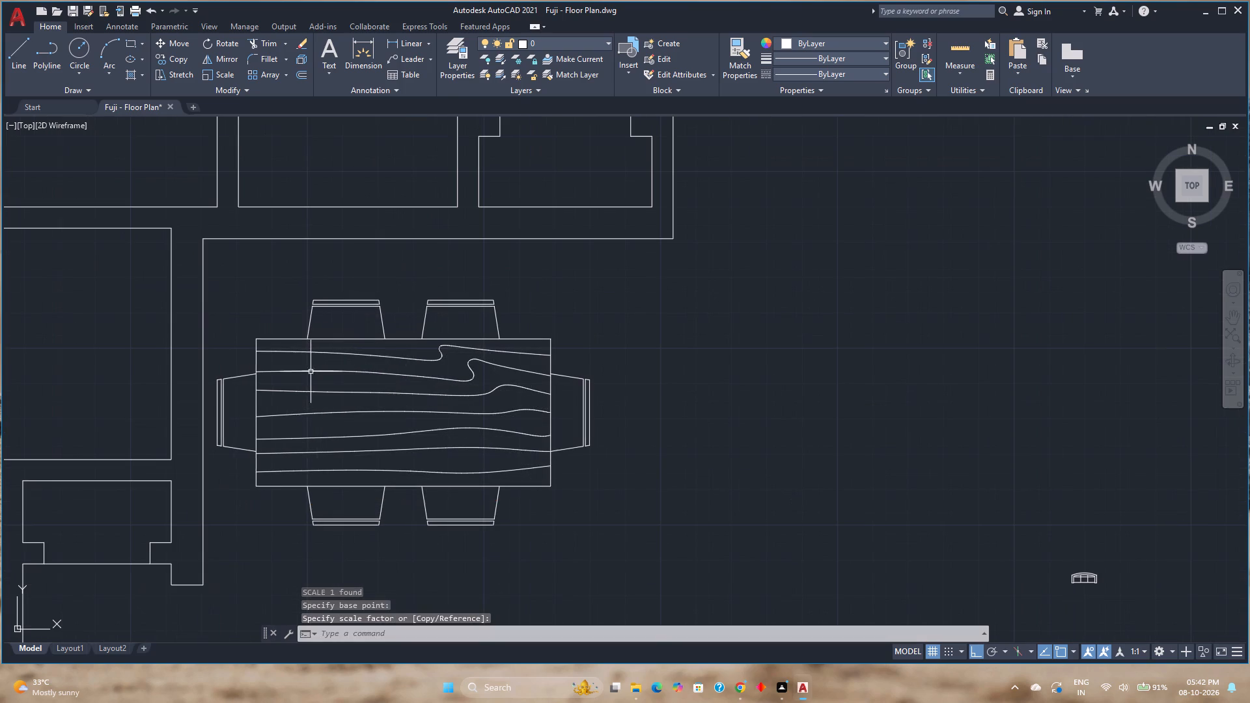
Move the dining set about 1'-4" east-southeast, away from the walls beside it.
{"action": "left_click", "coordinate": [375, 413]}
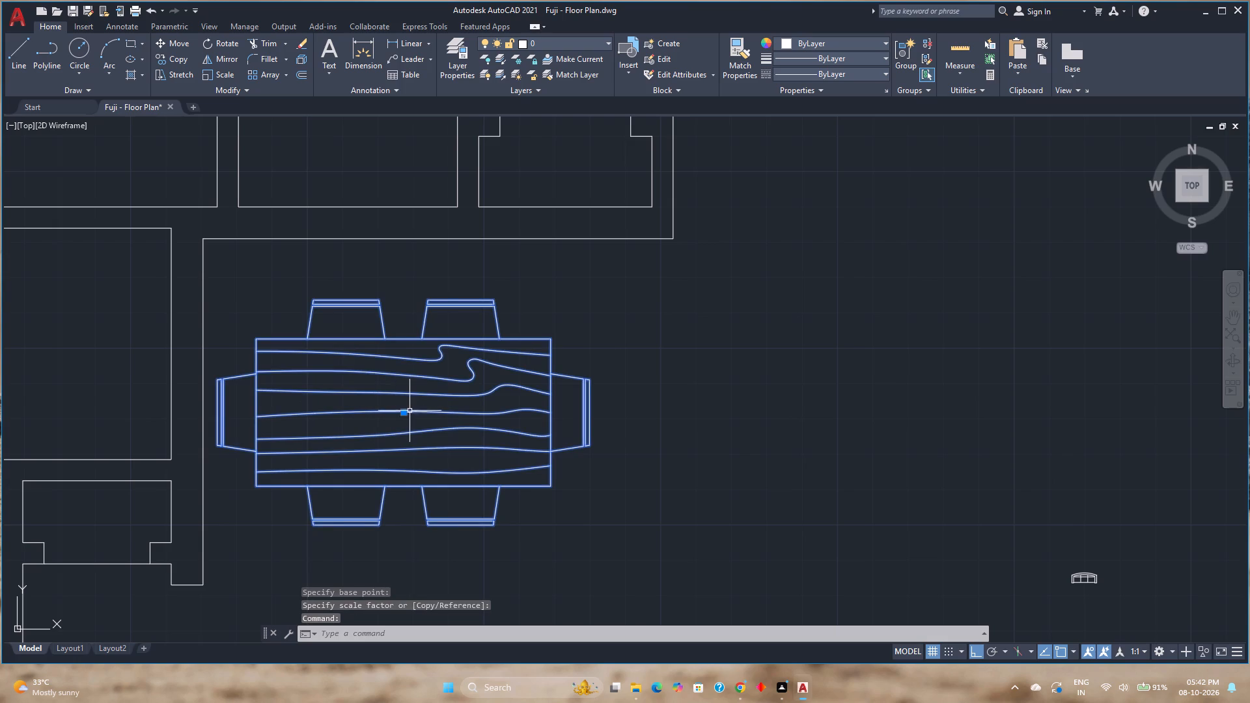
{"action": "left_click", "coordinate": [404, 413]}
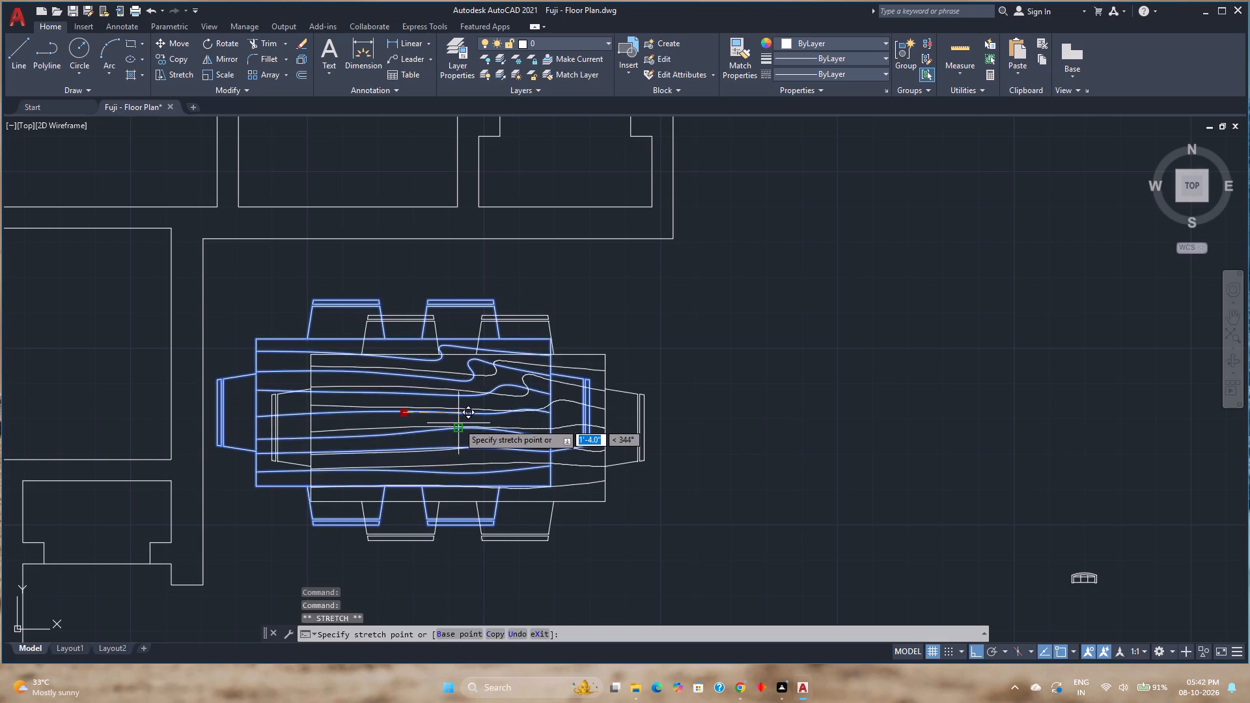
{"action": "left_click", "coordinate": [458, 423]}
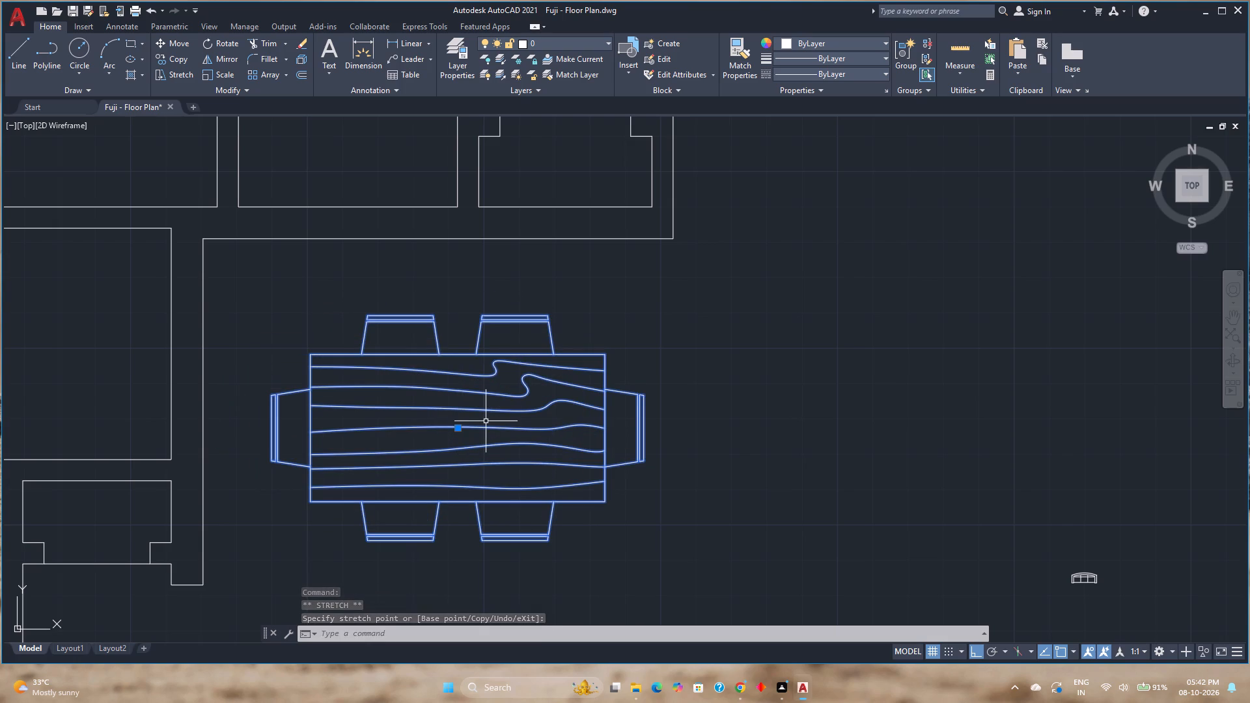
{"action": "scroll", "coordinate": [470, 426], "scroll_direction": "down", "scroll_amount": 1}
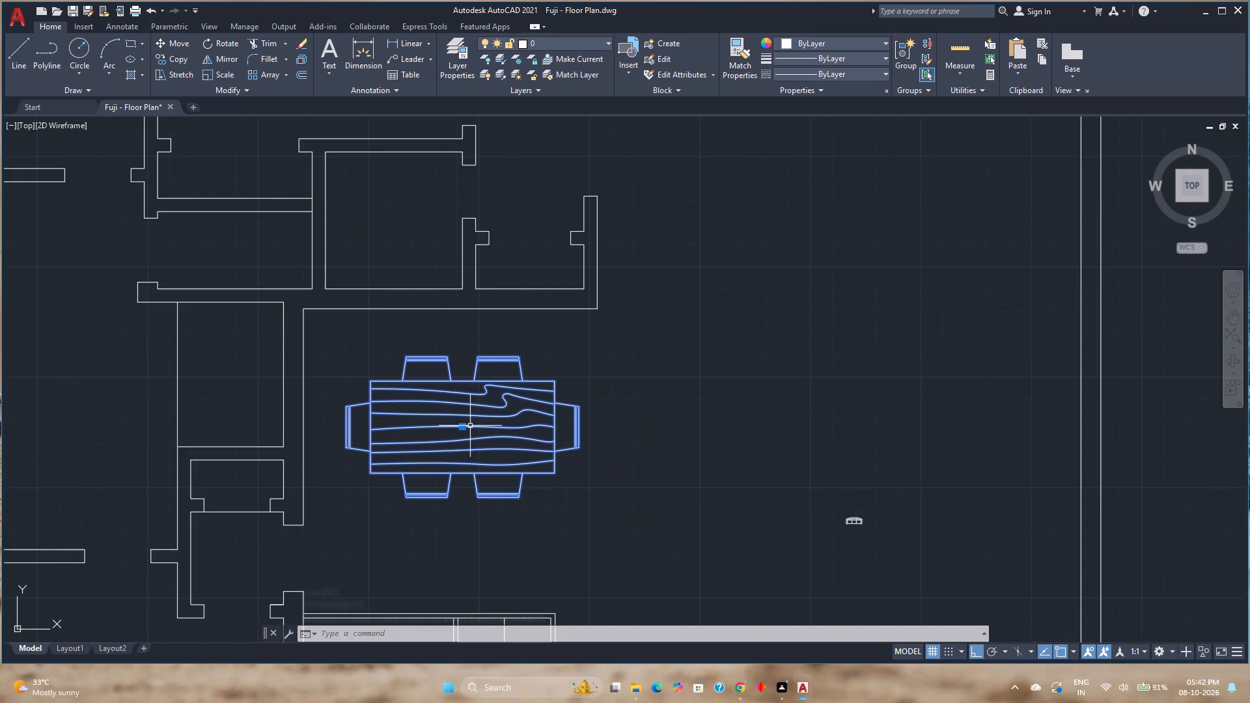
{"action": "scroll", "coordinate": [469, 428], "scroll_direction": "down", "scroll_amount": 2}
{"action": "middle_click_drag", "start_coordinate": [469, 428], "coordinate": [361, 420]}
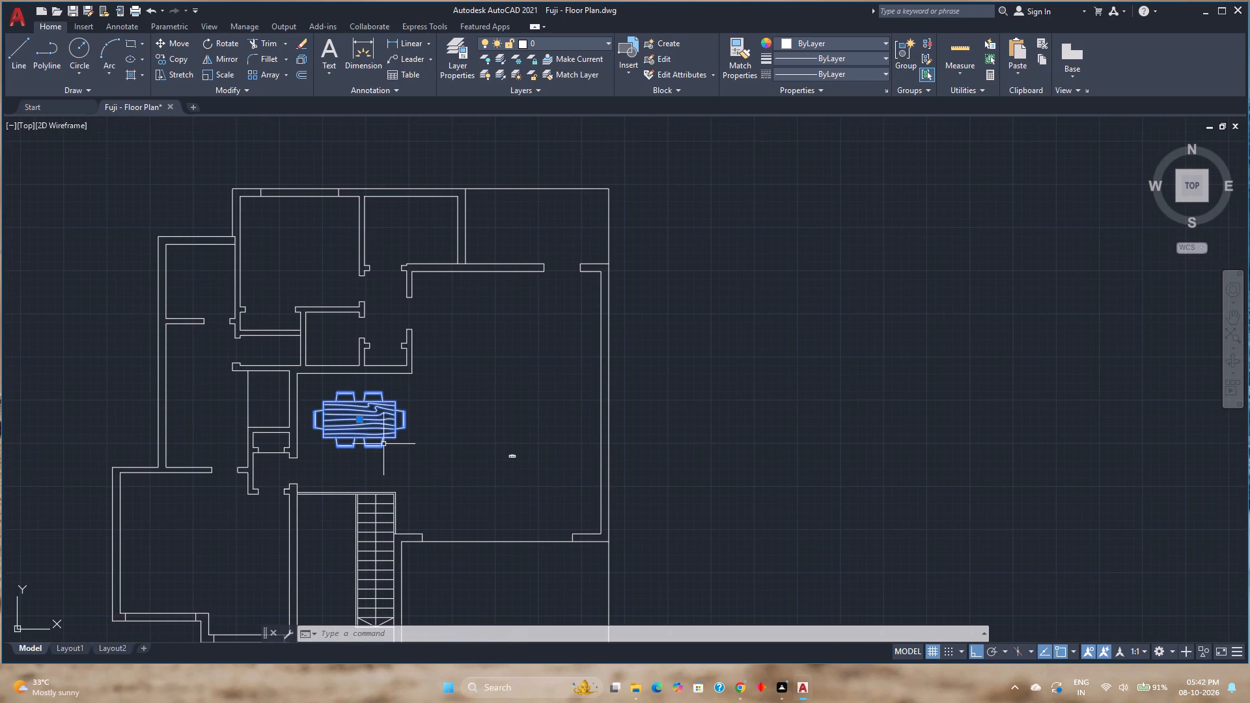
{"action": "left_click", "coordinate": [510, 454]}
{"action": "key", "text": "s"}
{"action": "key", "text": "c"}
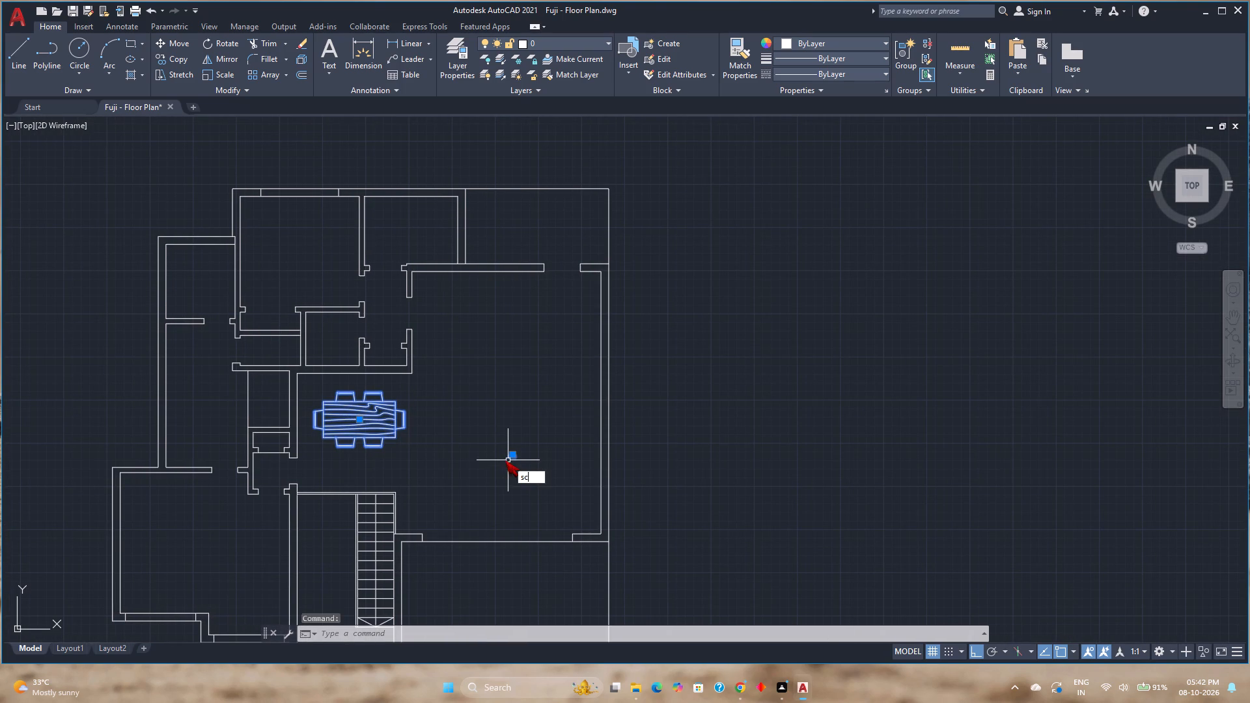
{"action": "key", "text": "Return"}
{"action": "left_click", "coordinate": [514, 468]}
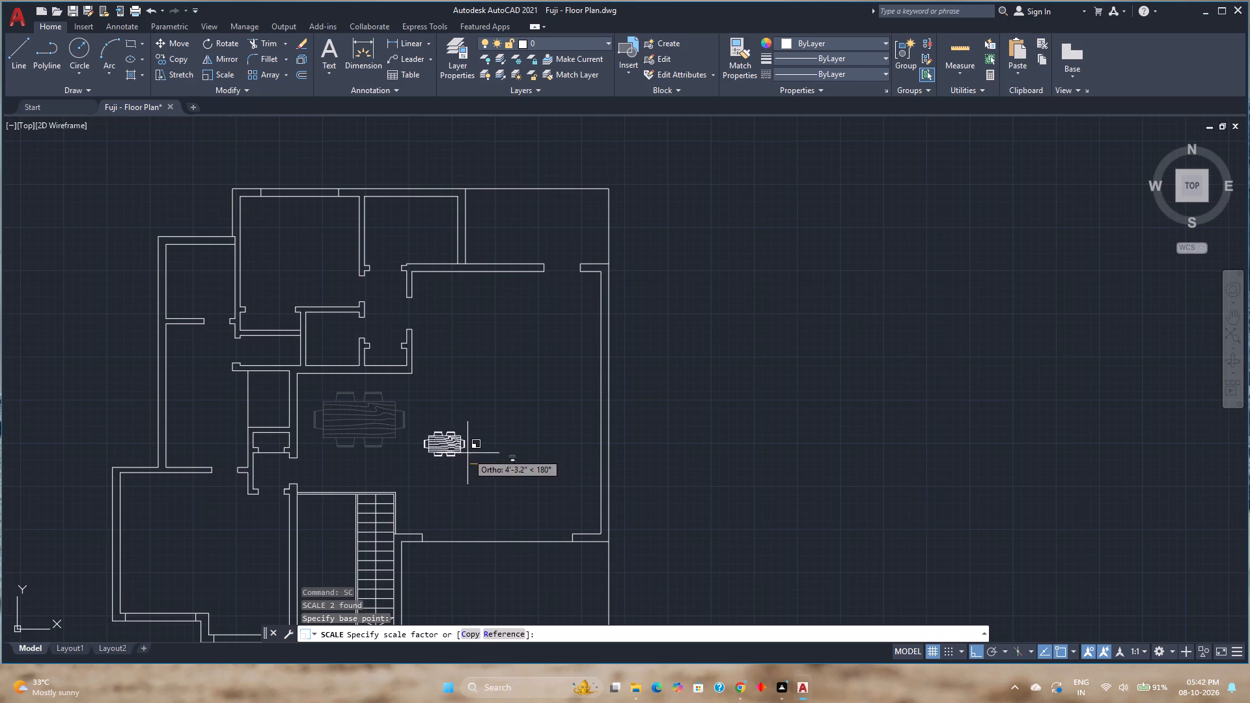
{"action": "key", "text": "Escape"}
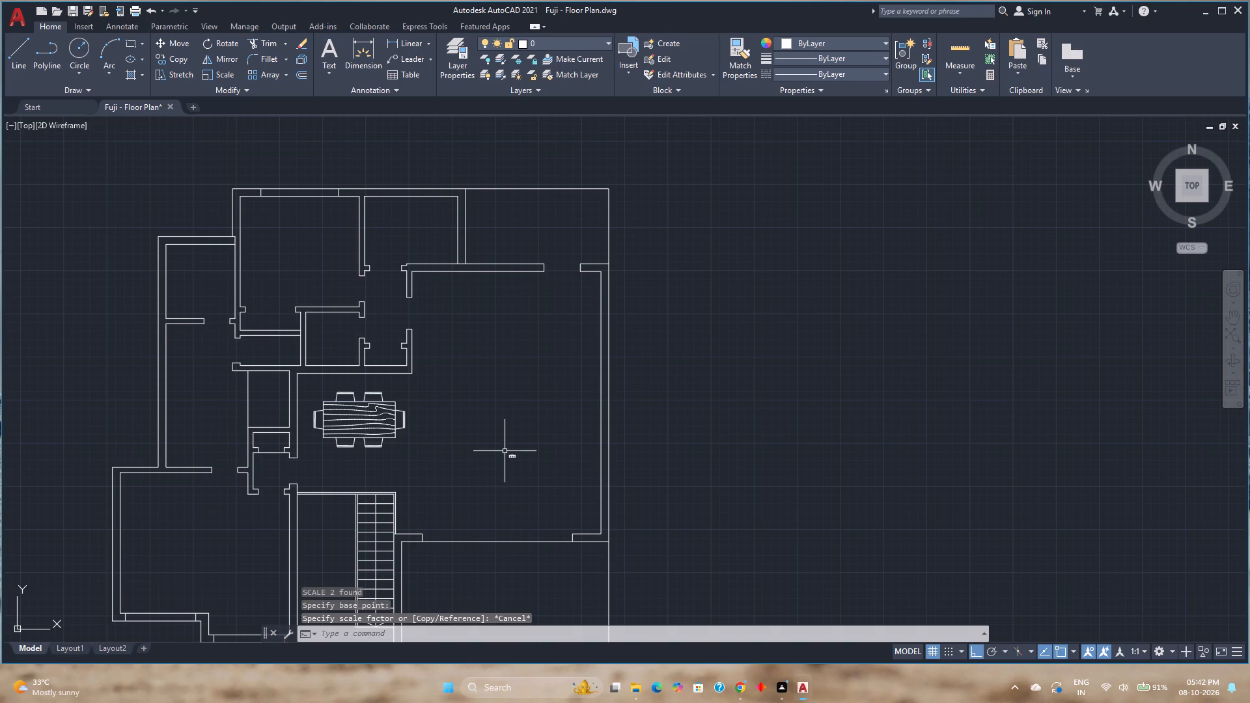
Scale up the roundback sofa from near its southeast corner to roughly the width of the dining set.
{"action": "left_click", "coordinate": [510, 456]}
{"action": "type", "text": "sc"}
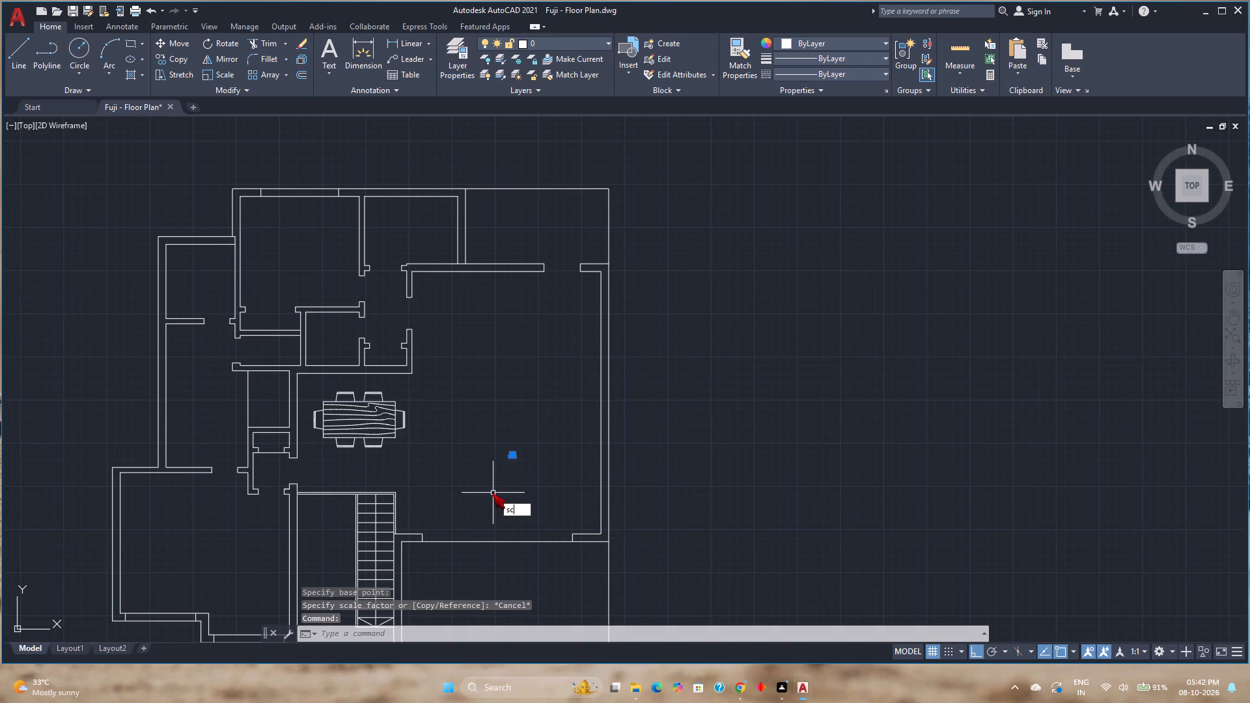
{"action": "key", "text": "Return"}
{"action": "left_click", "coordinate": [519, 460]}
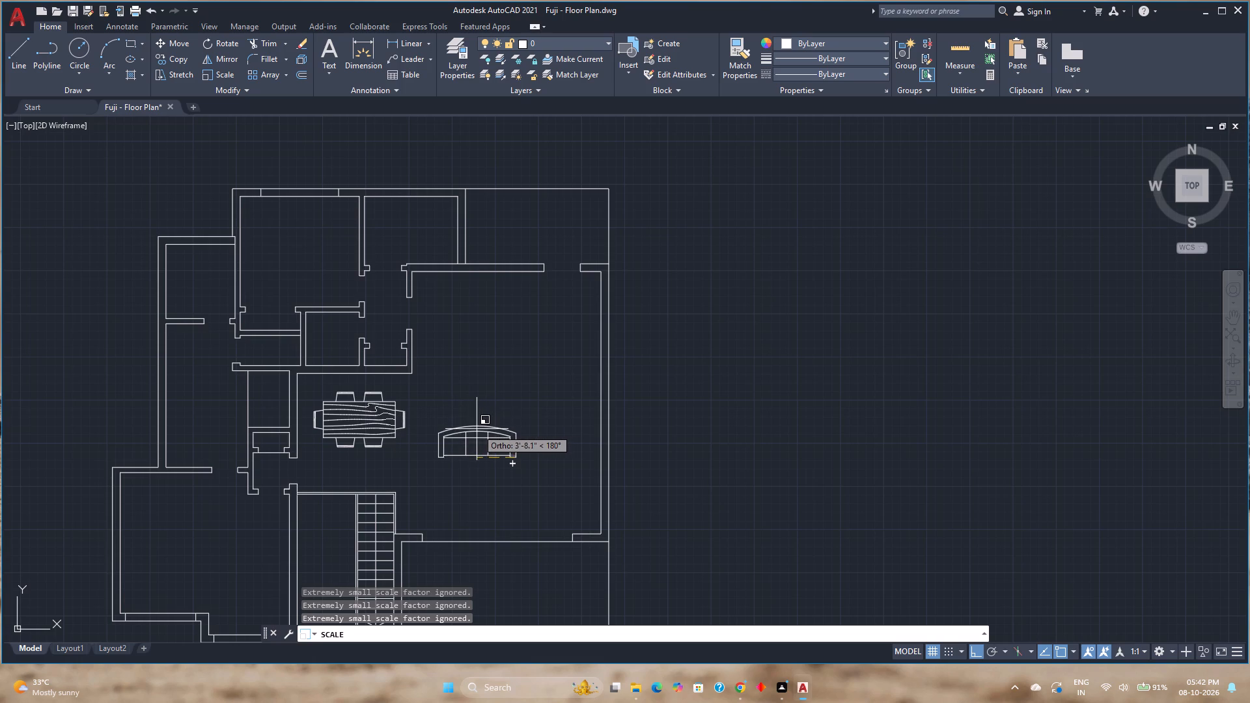
{"action": "left_click", "coordinate": [473, 429]}
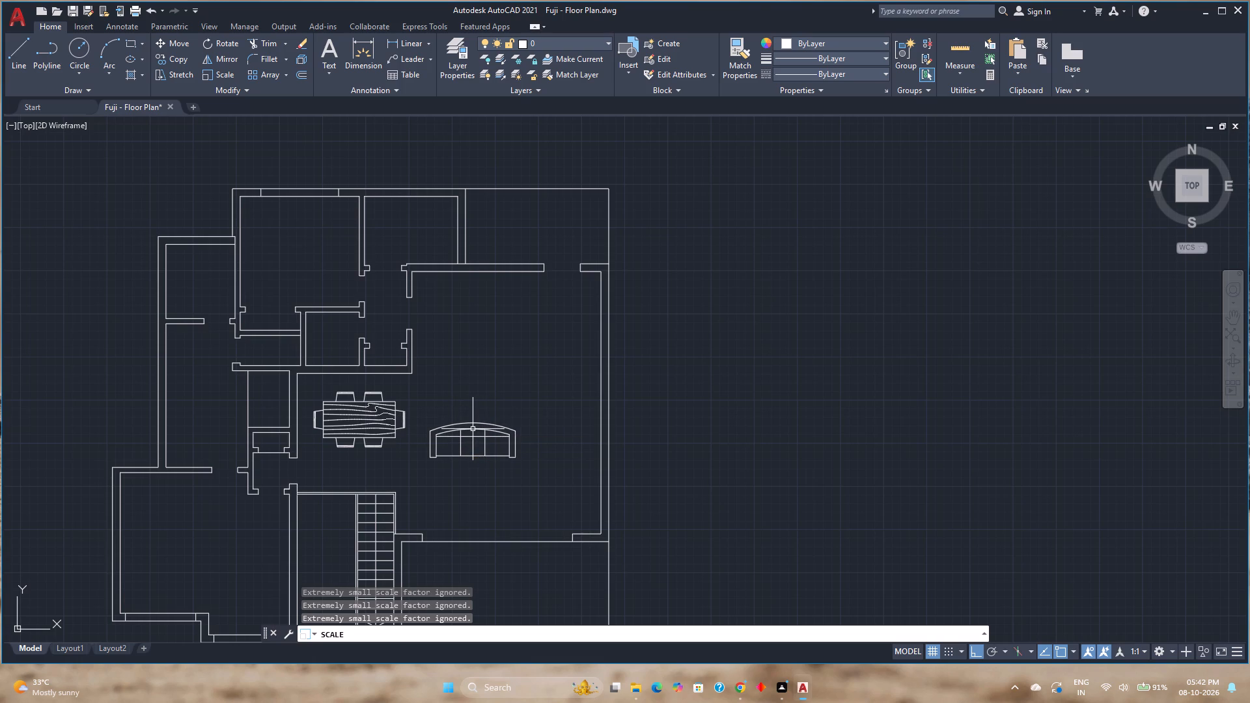
Turn Ortho off and move the roundback sofa about 4' northeast within the large east room.
{"action": "left_click", "coordinate": [473, 428]}
{"action": "right_click", "coordinate": [473, 428]}
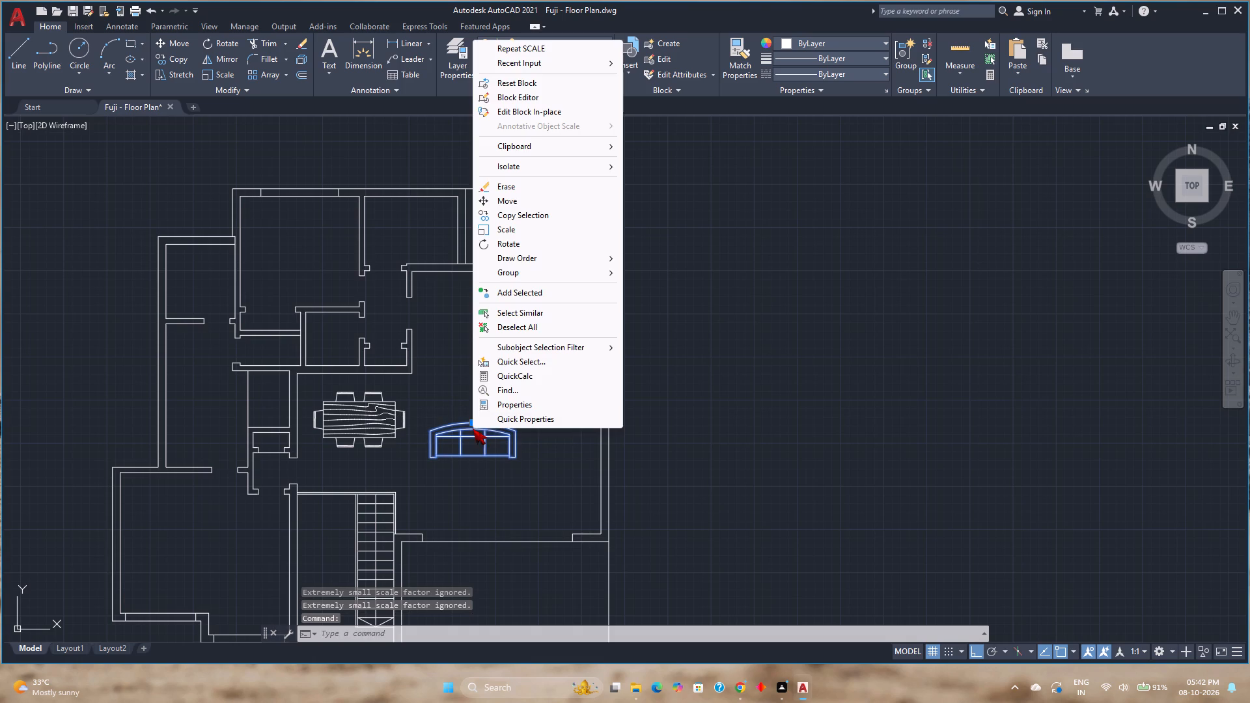
{"action": "key", "text": "Escape"}
{"action": "right_click", "coordinate": [474, 420]}
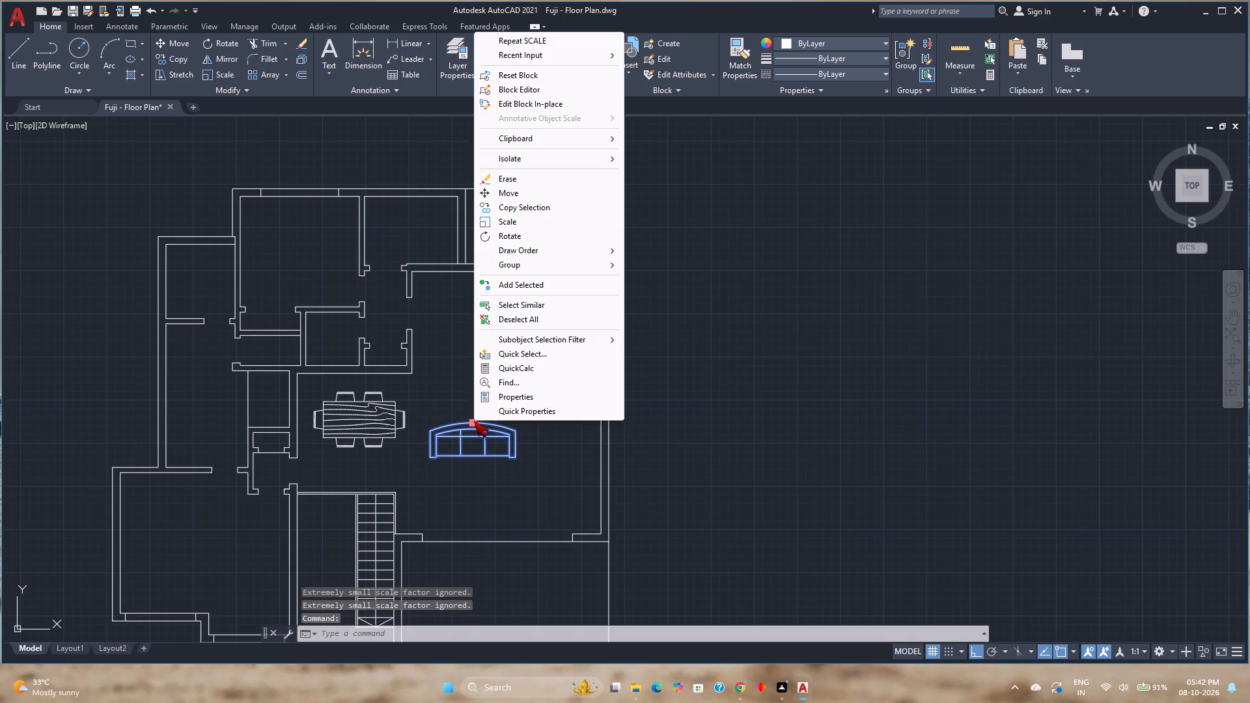
{"action": "key", "text": "Escape"}
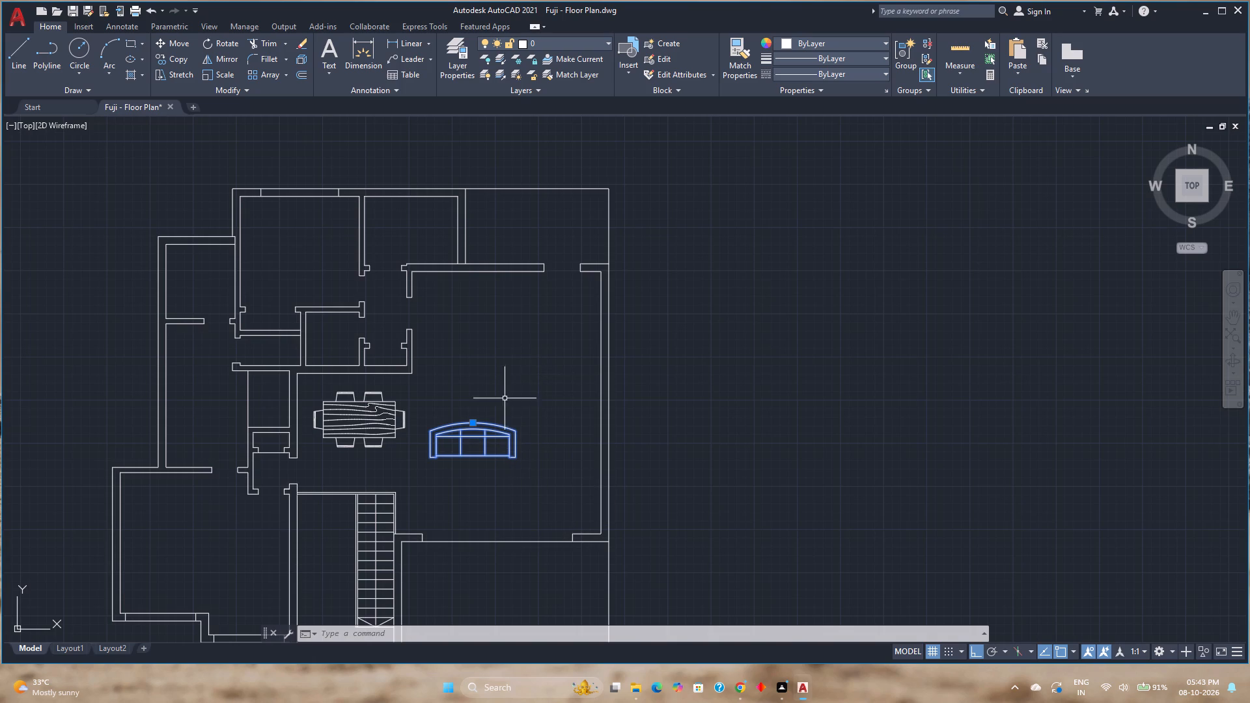
{"action": "left_click", "coordinate": [474, 422]}
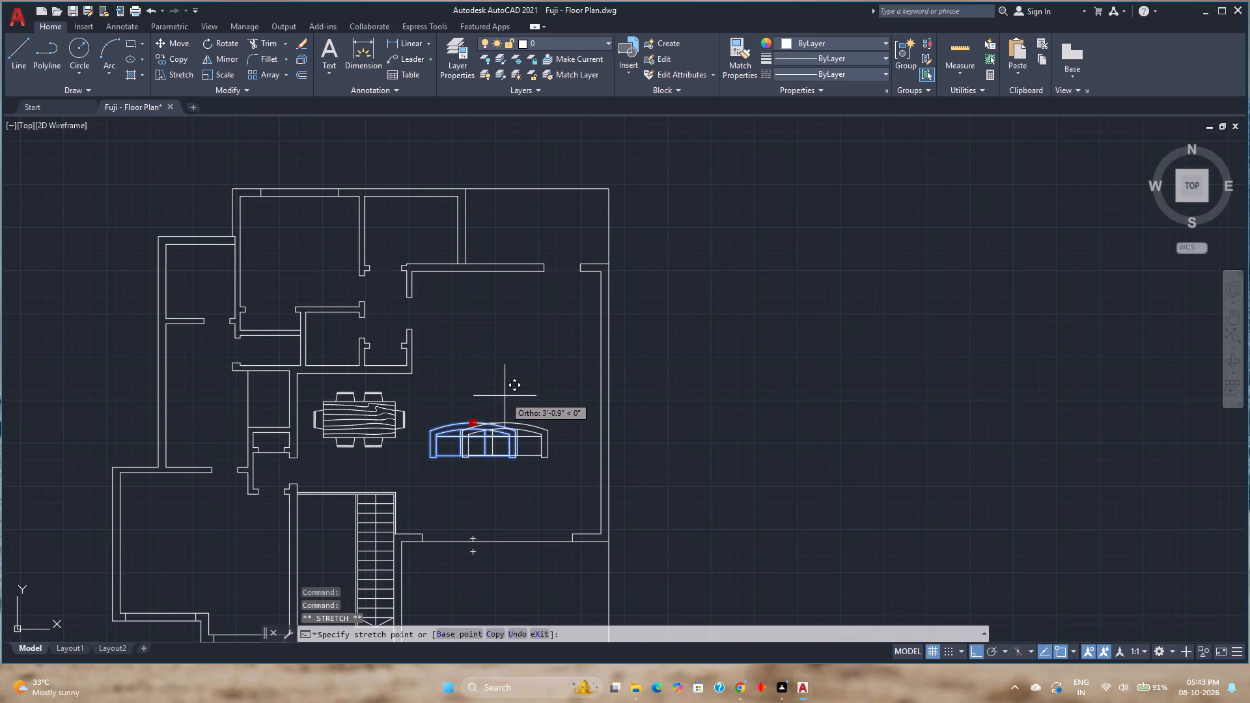
{"action": "key", "text": "F8"}
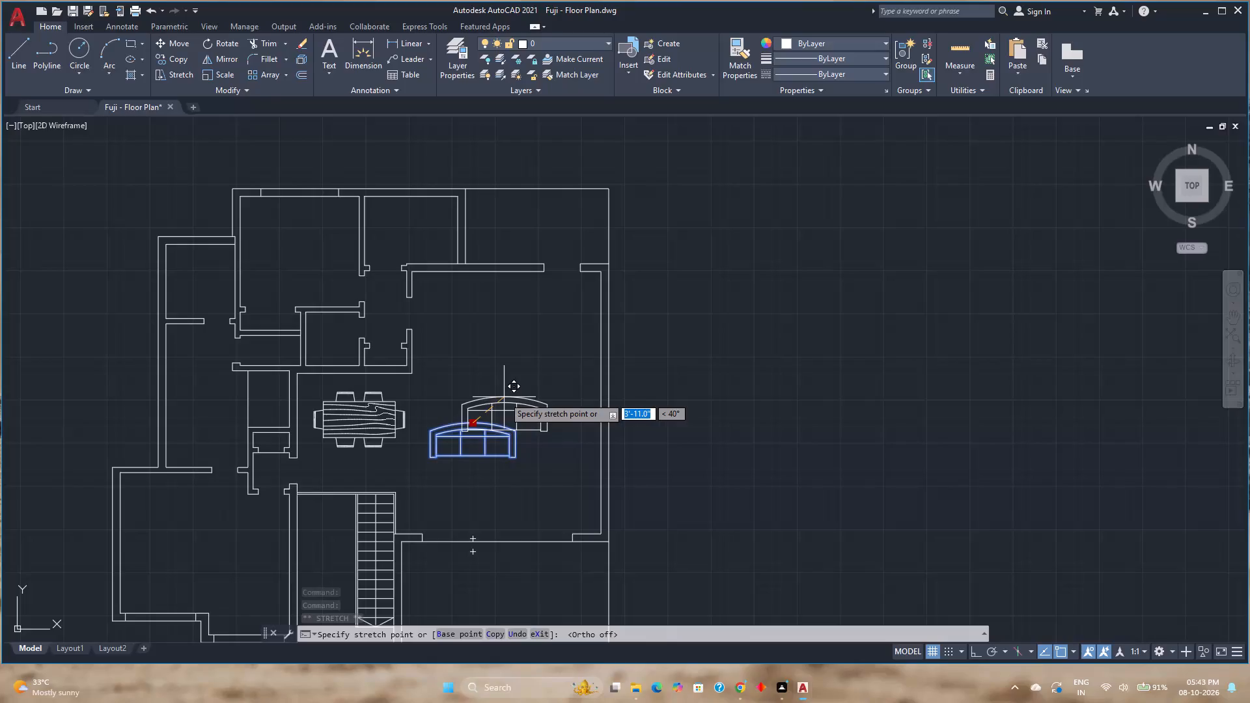
{"action": "left_click", "coordinate": [510, 401]}
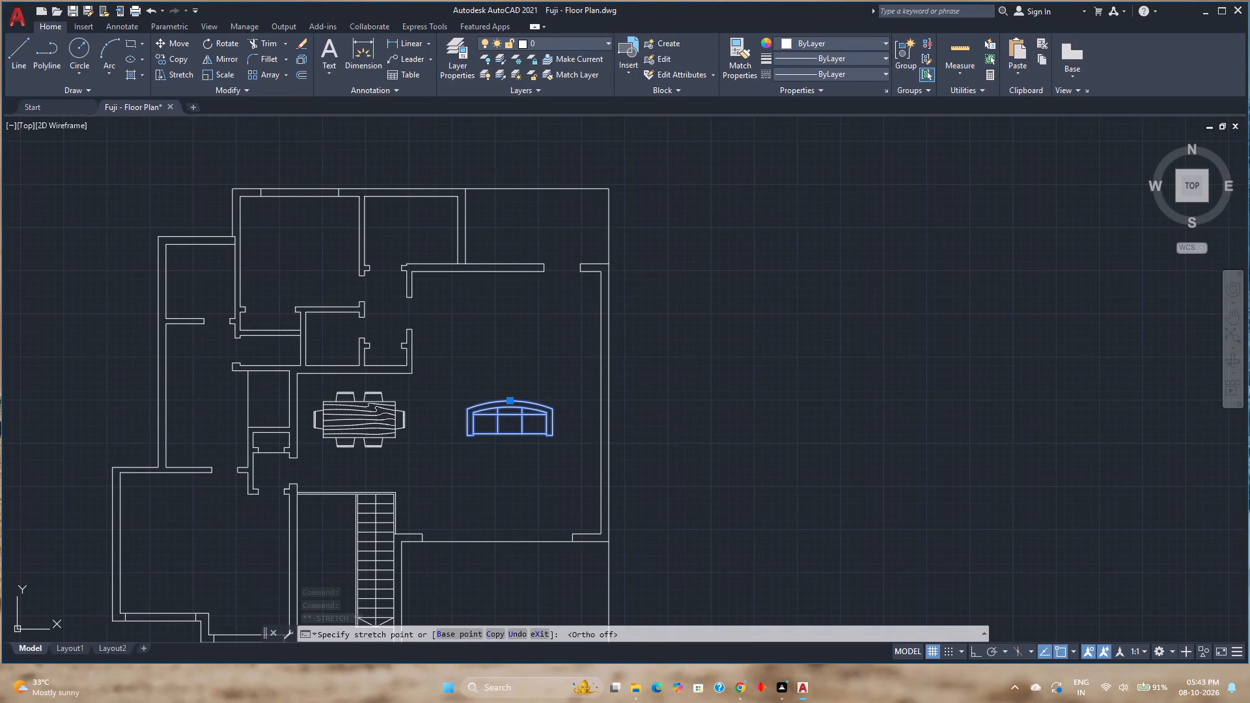
Deselect the sofa, turn Ortho back on and save the drawing.
{"action": "key", "text": "Escape"}
{"action": "key", "text": "F8"}
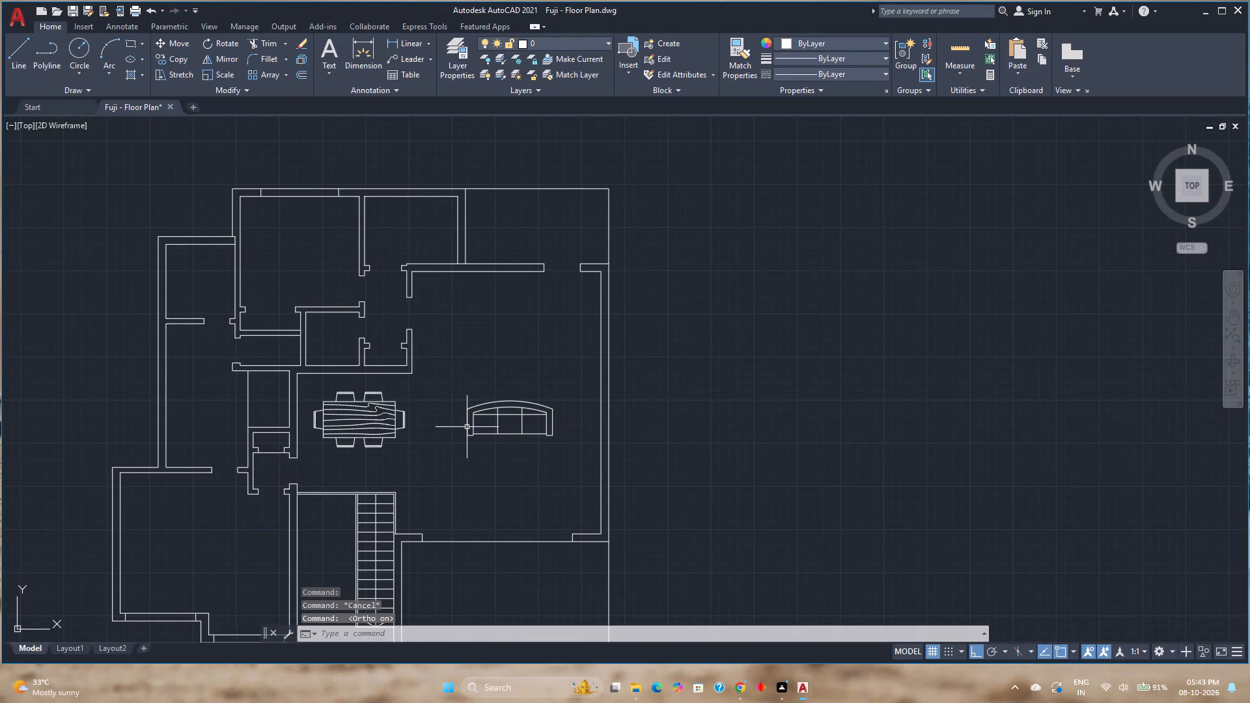
{"action": "key", "text": "ctrl+s"}
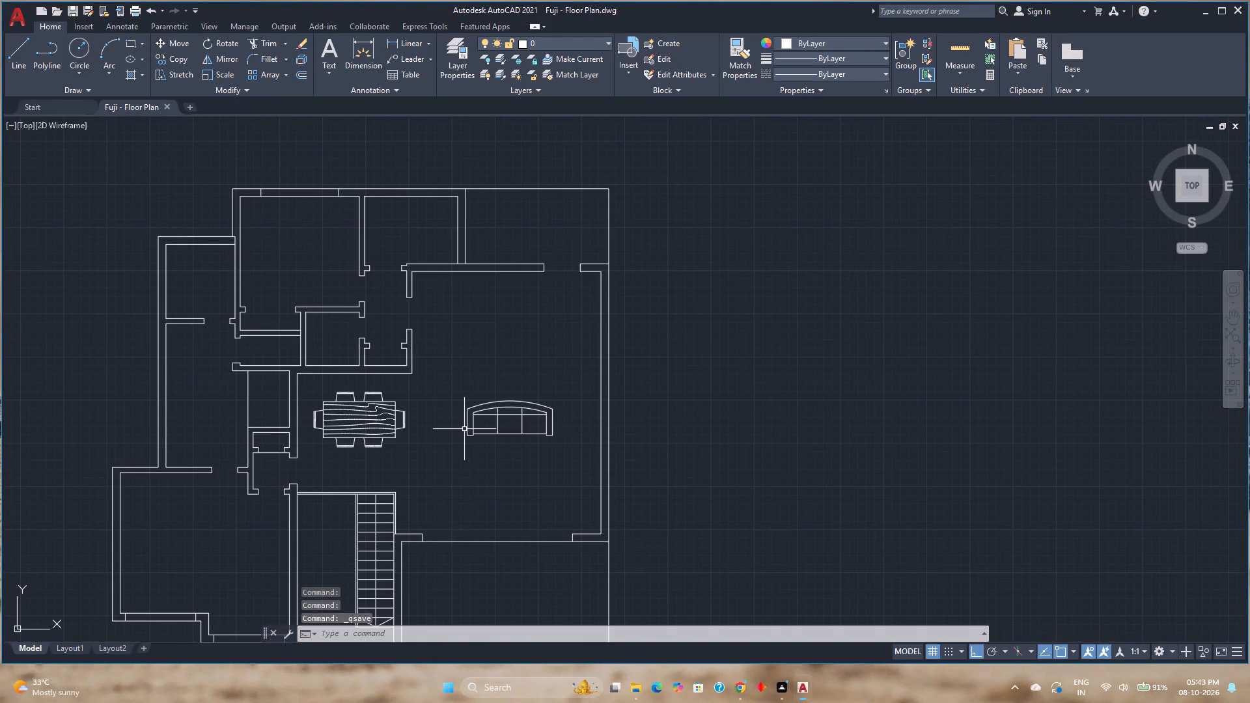
Insert the two-seat Sofa - Roundback block from DesignCenter's Home - Space Planner into the large room, southwest of the three-seat sofa.
{"action": "key", "text": "ctrl+2"}
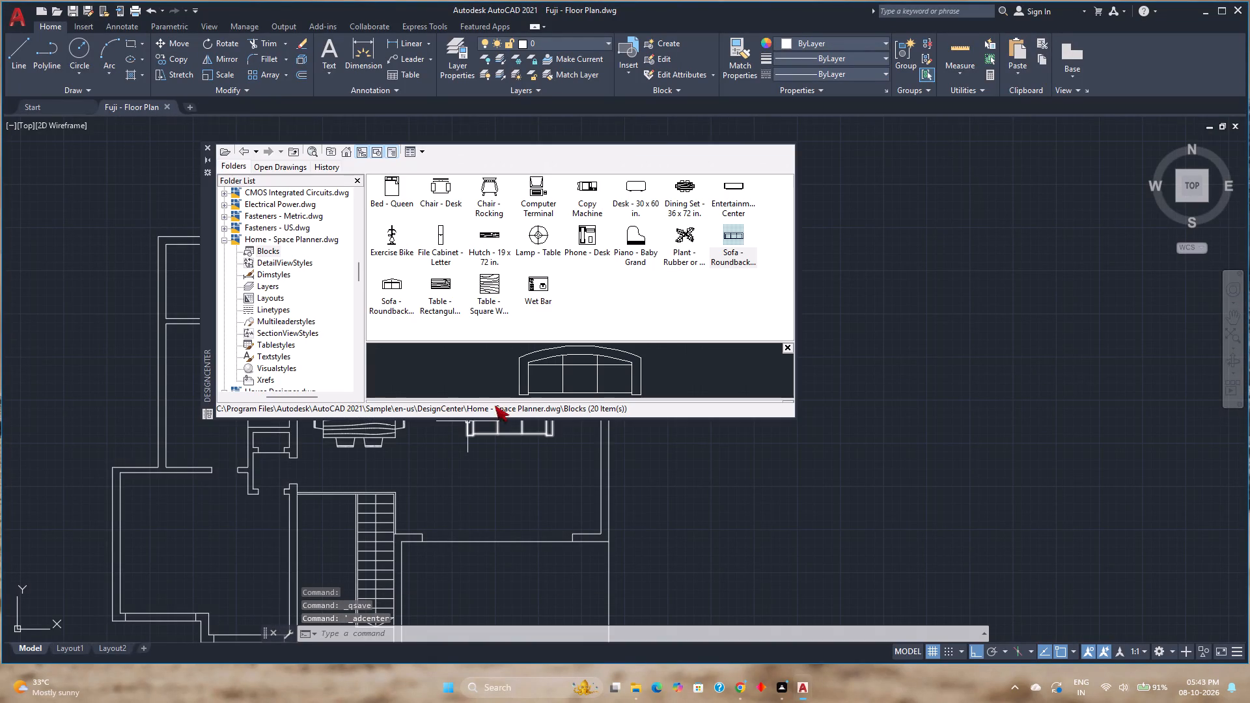
{"action": "left_click_drag", "start_coordinate": [387, 289], "coordinate": [456, 463]}
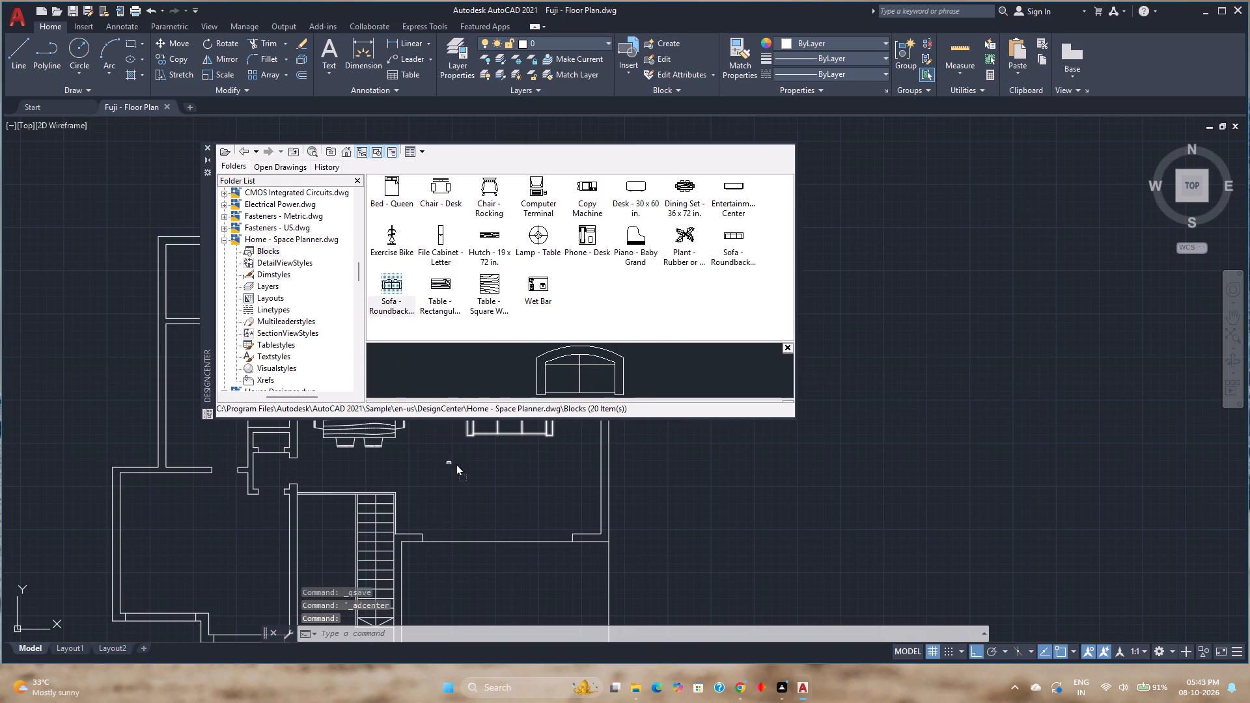
{"action": "left_click_drag", "start_coordinate": [456, 463], "coordinate": [460, 474]}
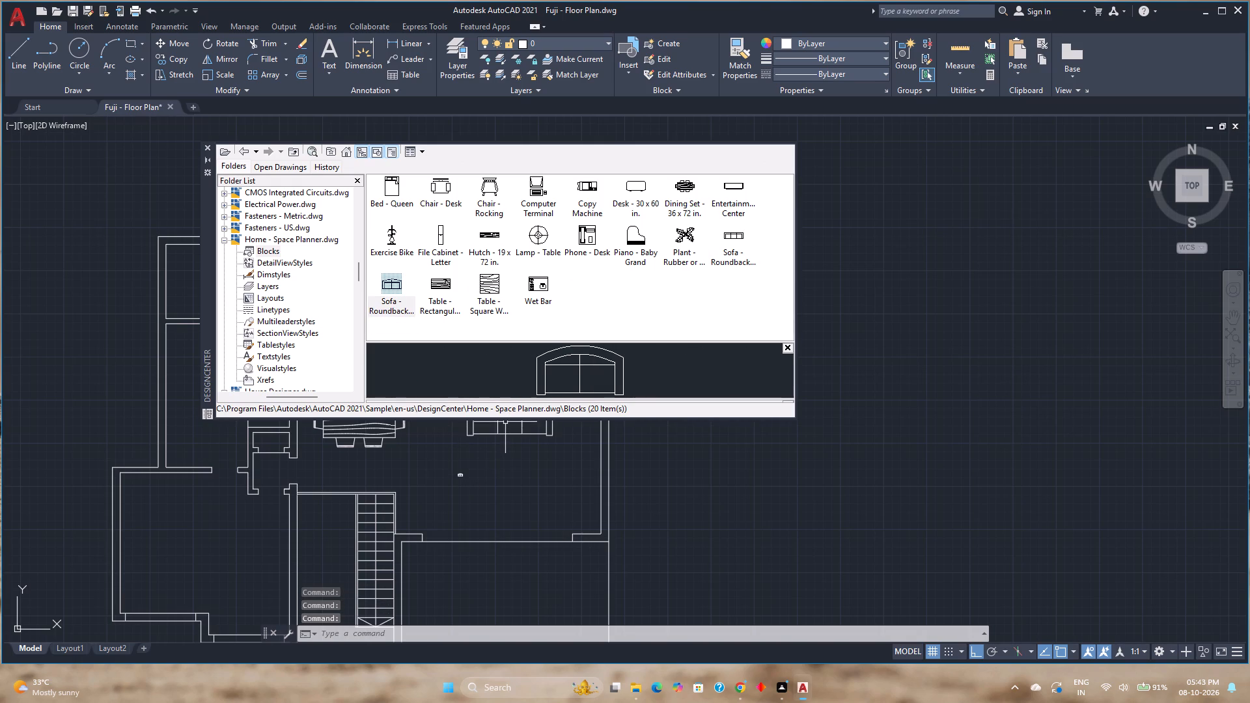
{"action": "left_click", "coordinate": [208, 147]}
Scale up the tiny two-seat sofa from a base point just south of it, to a bit over half the three-seat sofa's width.
{"action": "left_click", "coordinate": [460, 478]}
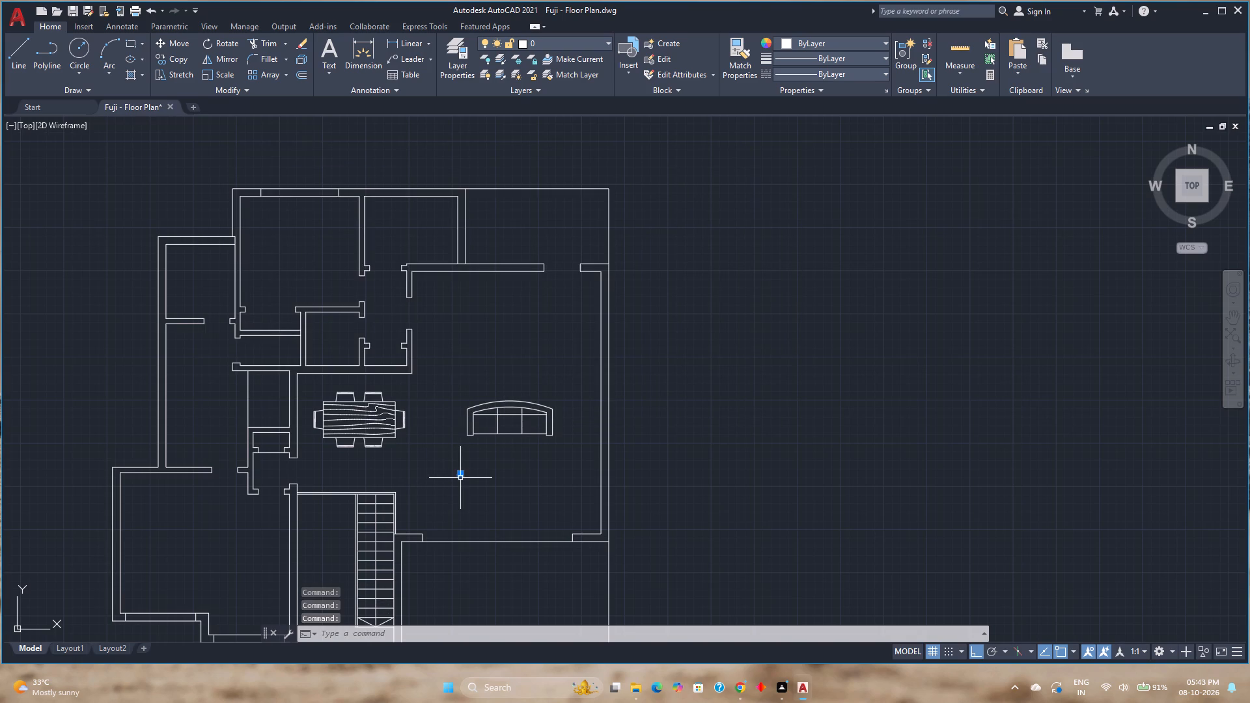
{"action": "key", "text": "s"}
{"action": "key", "text": "c"}
{"action": "key", "text": "Return"}
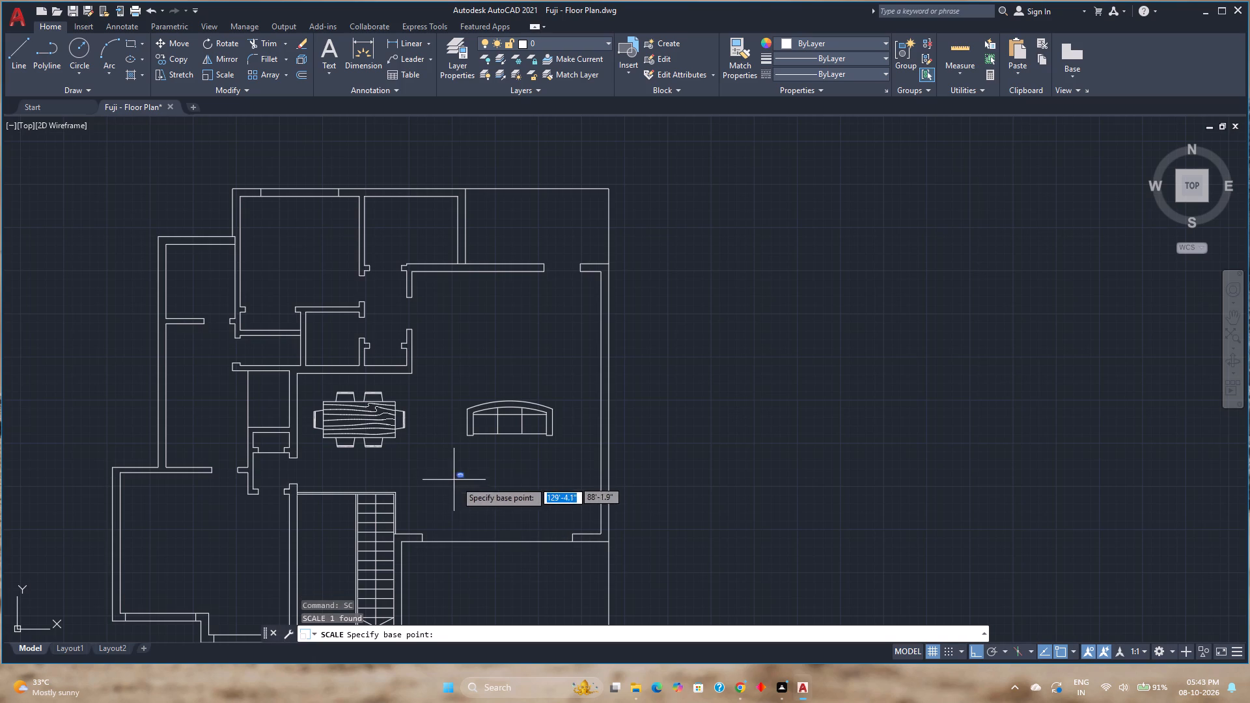
{"action": "left_click", "coordinate": [458, 481]}
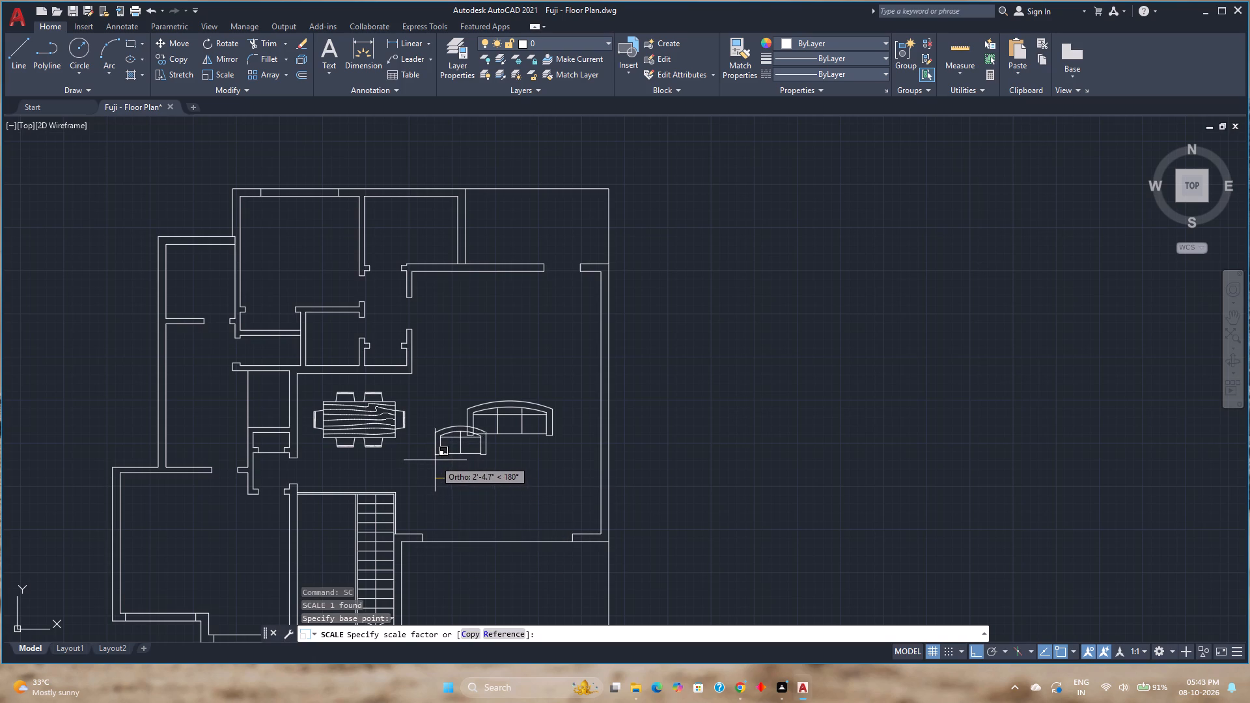
{"action": "left_click", "coordinate": [434, 460]}
Rotate the two-seat sofa 90° counterclockwise about the middle of its back so that its back faces west.
{"action": "left_click", "coordinate": [434, 434]}
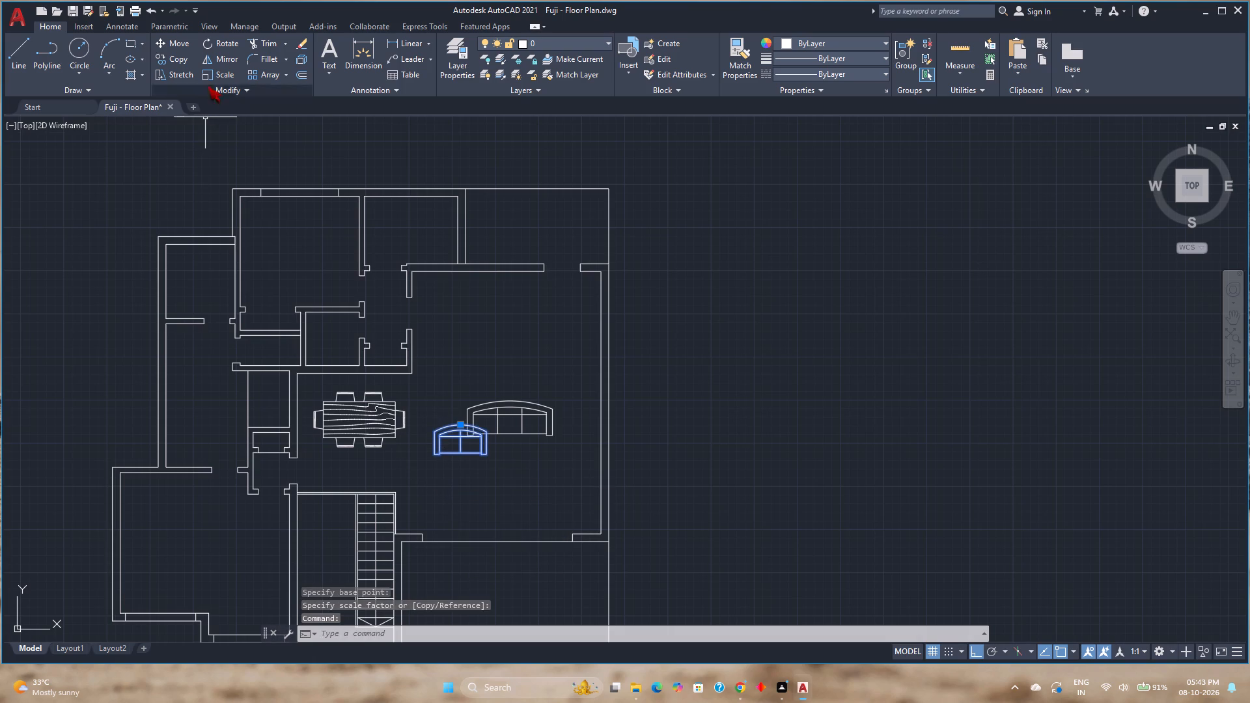
{"action": "left_click", "coordinate": [216, 40]}
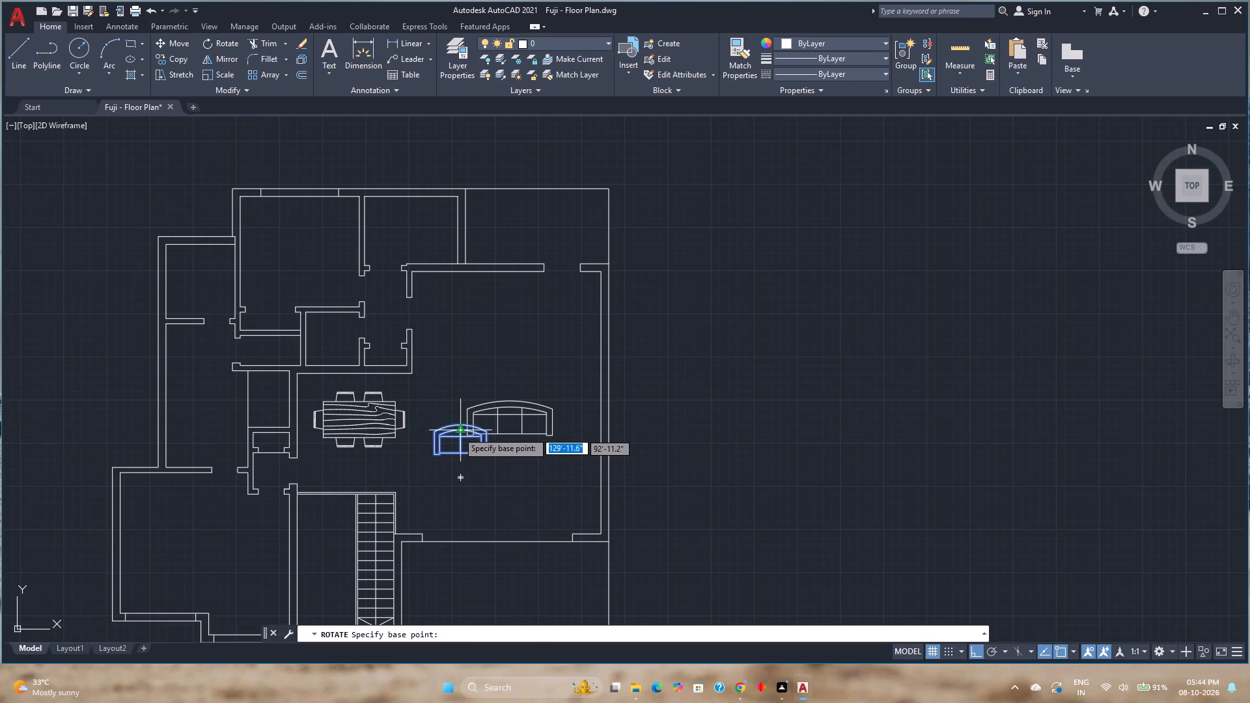
{"action": "left_click", "coordinate": [458, 424]}
{"action": "left_click", "coordinate": [453, 374]}
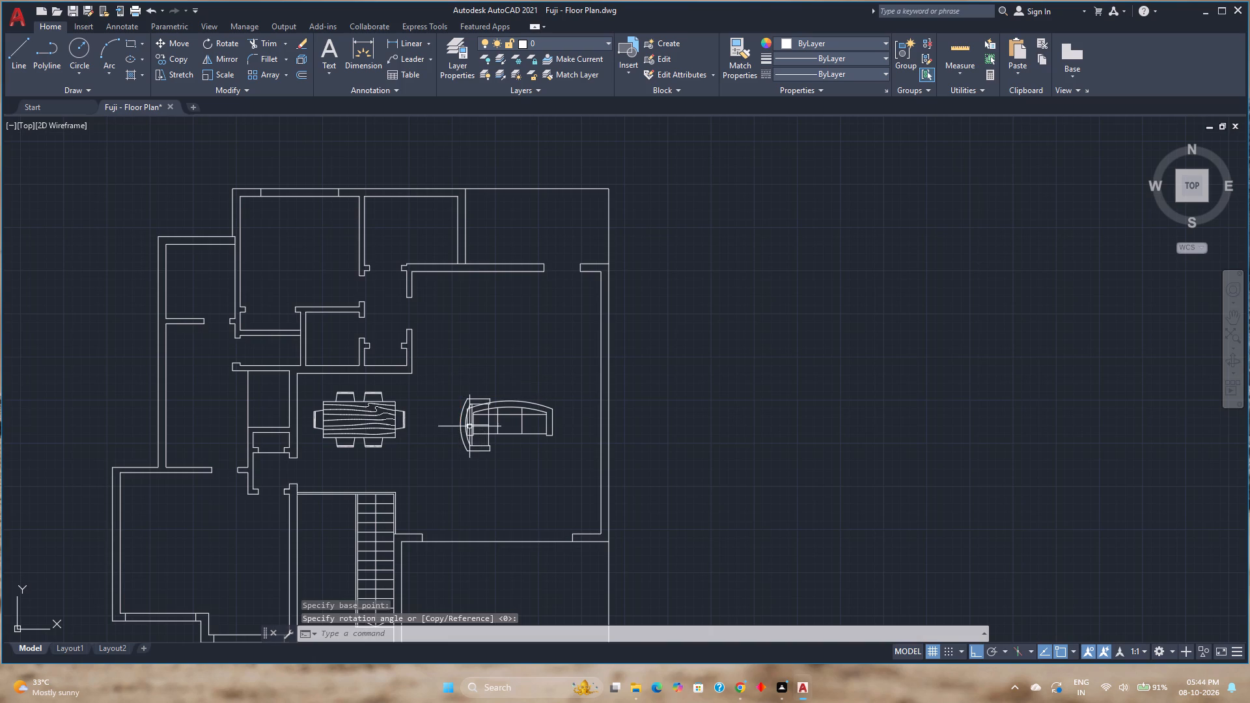
Move the two-seat sofa straight south, clear of the three-seat sofa, and about 3'-5" west with Ortho on.
{"action": "left_click", "coordinate": [478, 450]}
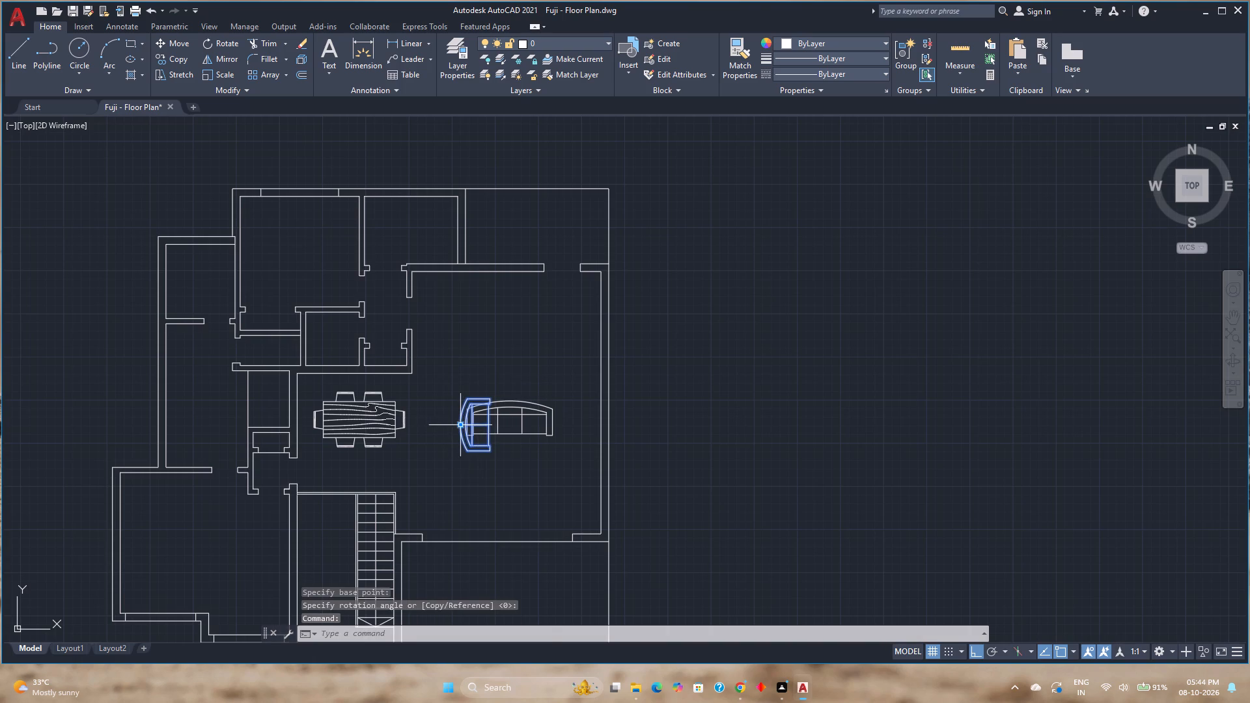
{"action": "left_click", "coordinate": [460, 428]}
{"action": "left_click", "coordinate": [435, 478]}
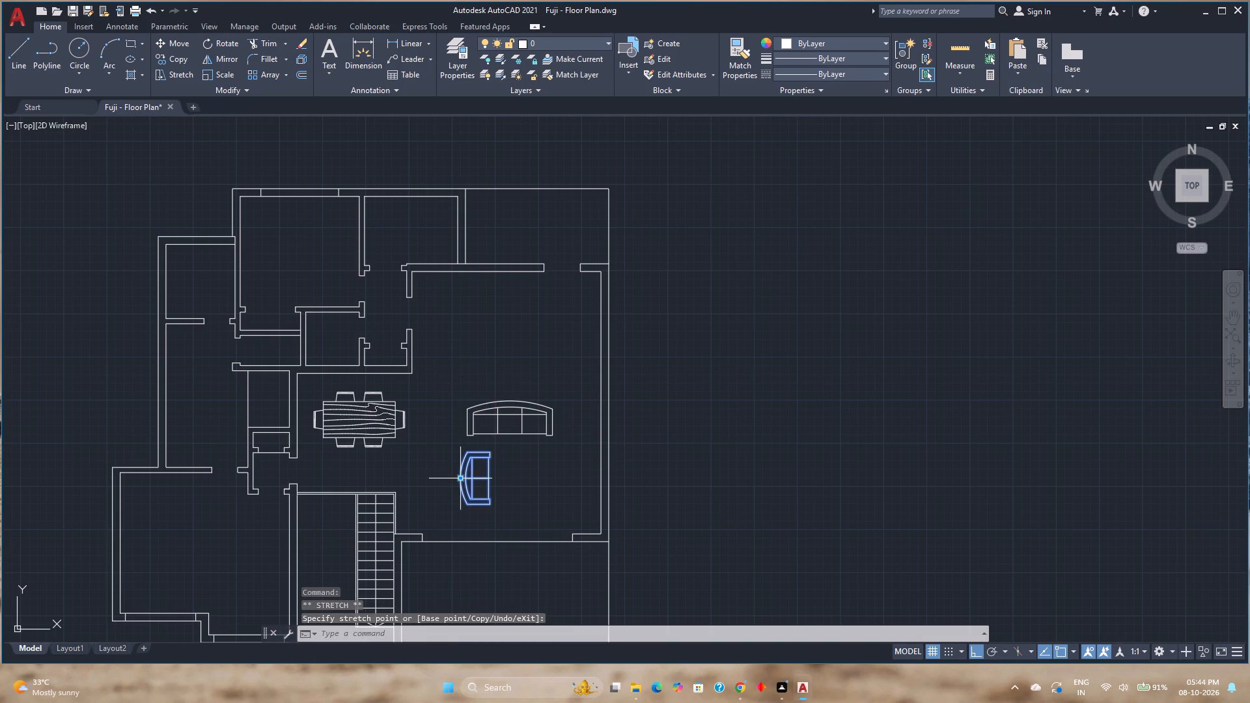
{"action": "key", "text": "F8"}
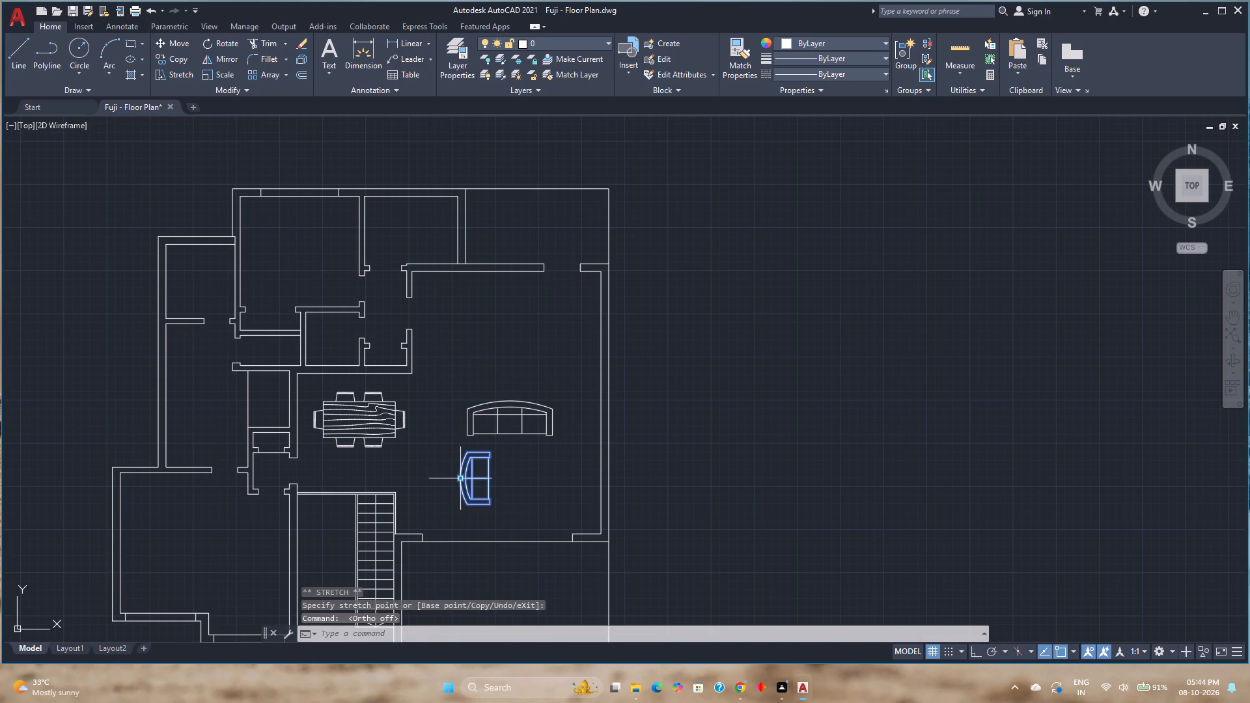
{"action": "left_click", "coordinate": [462, 479]}
{"action": "key", "text": "F8"}
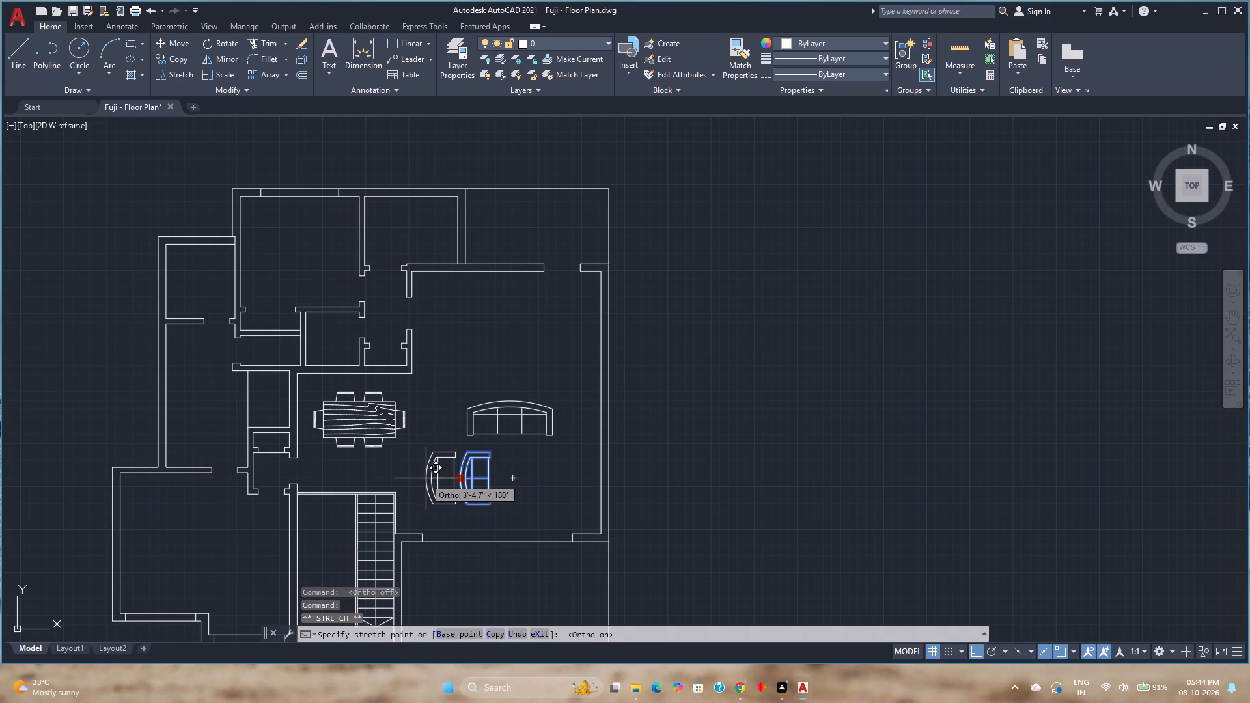
{"action": "left_click", "coordinate": [426, 478]}
{"action": "key", "text": "Escape"}
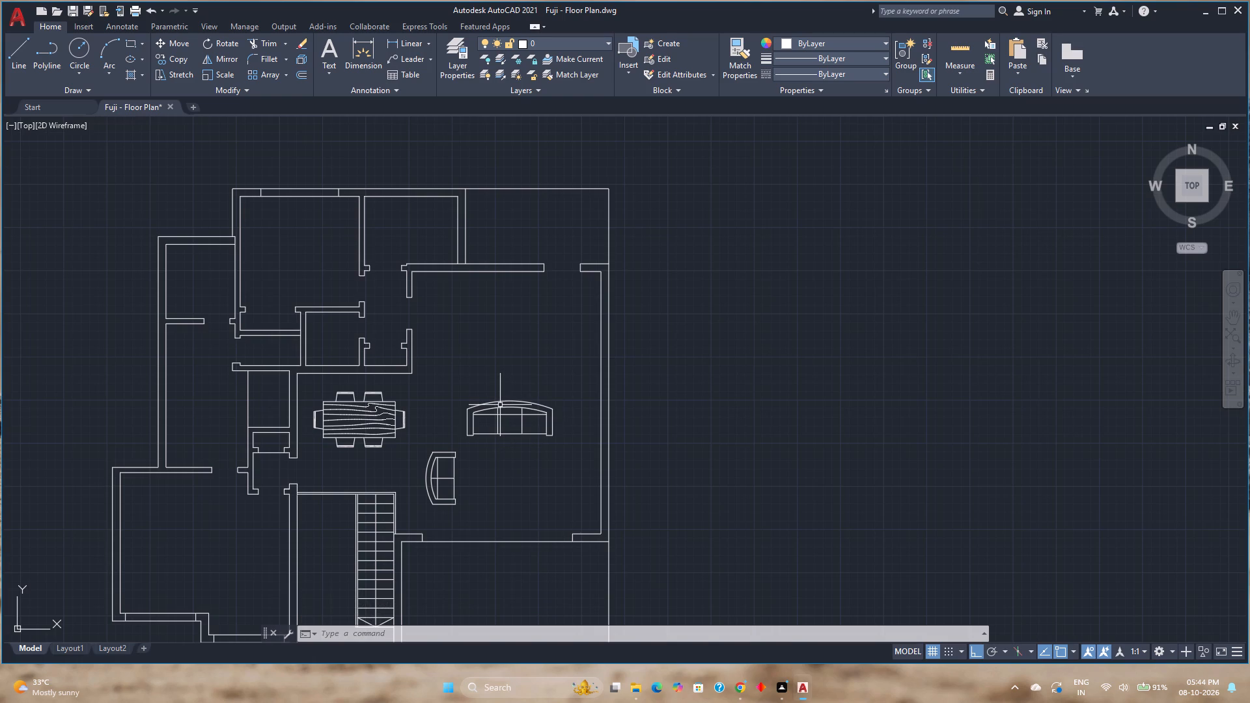
Move the two-seat sofa about 1'-1" north.
{"action": "left_click", "coordinate": [451, 452]}
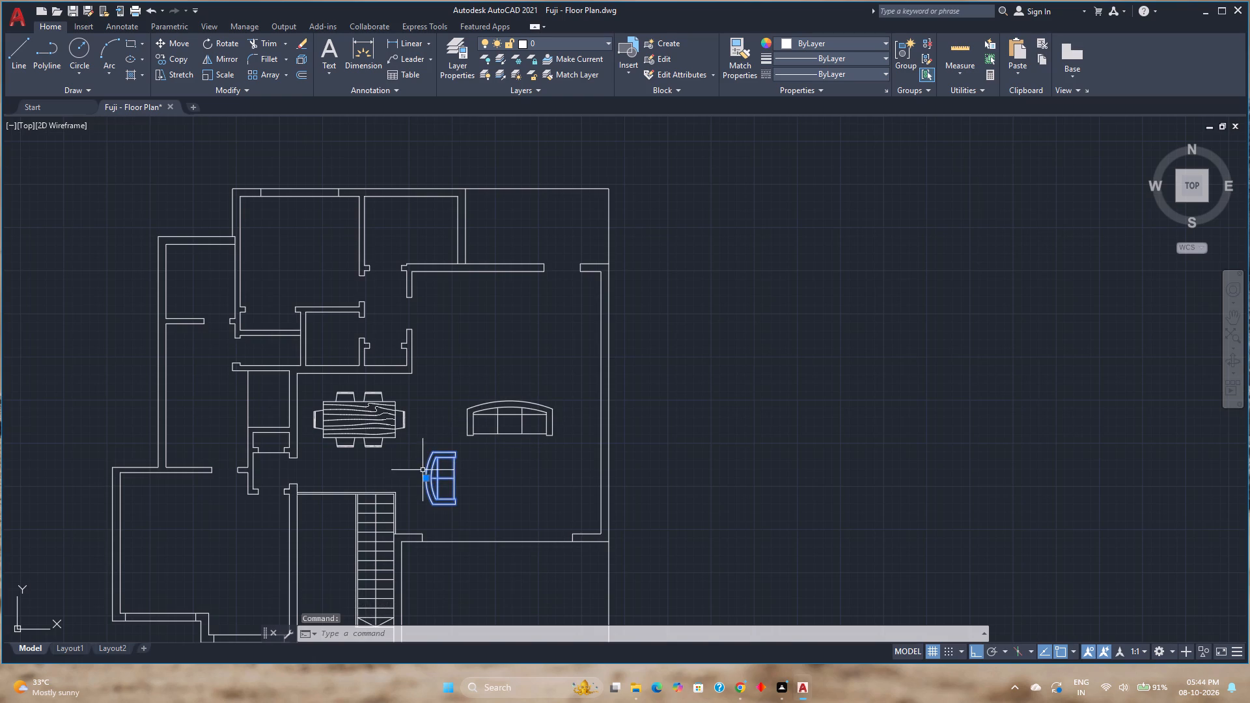
{"action": "left_click", "coordinate": [425, 480]}
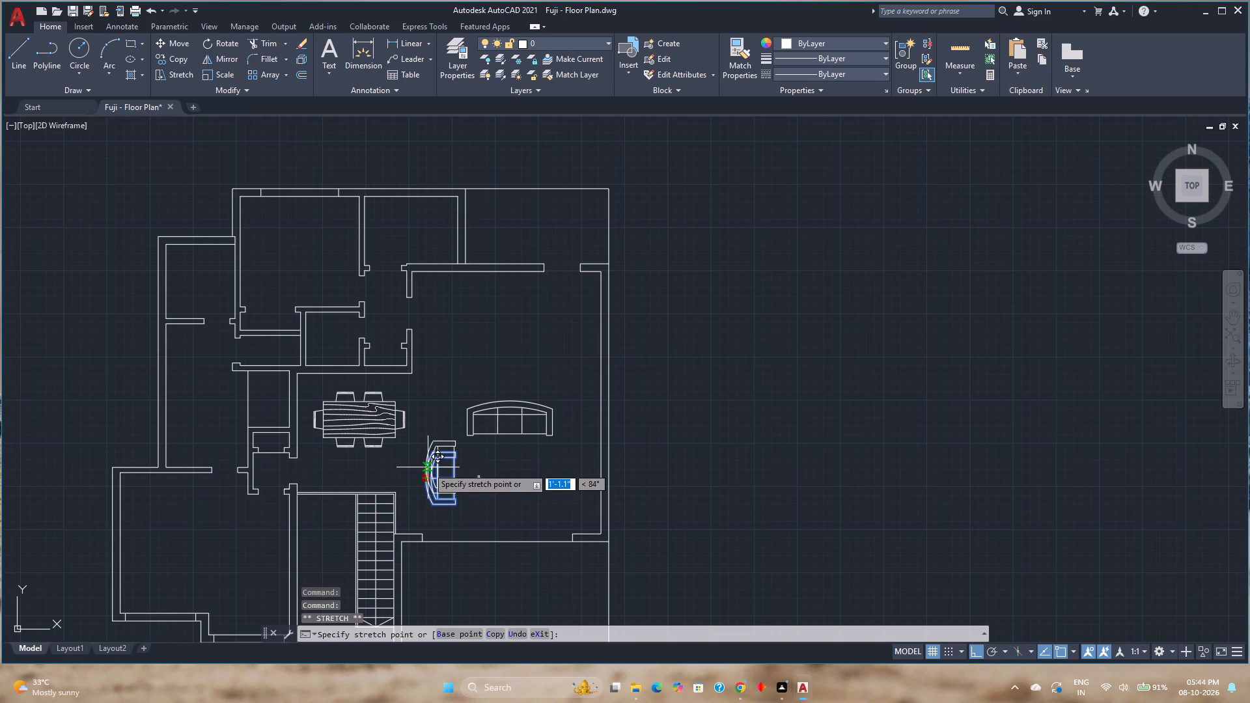
{"action": "left_click", "coordinate": [428, 467]}
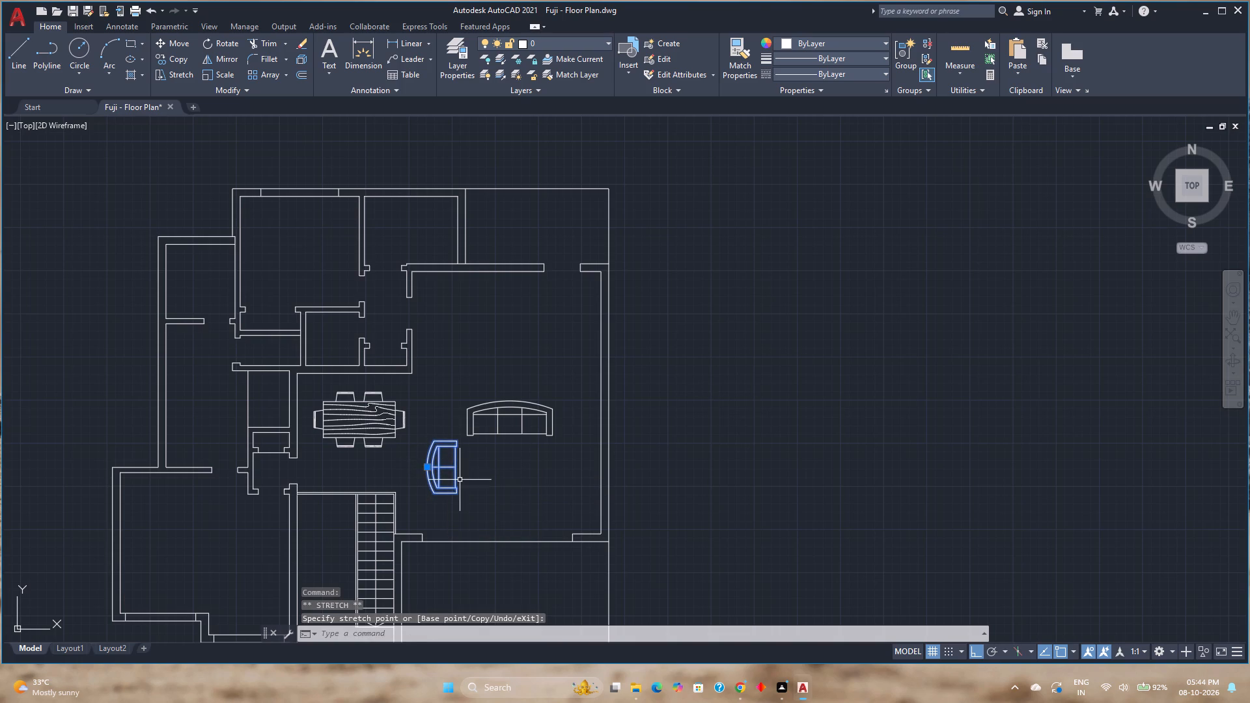
Enlarge the two-seat sofa slightly with Scale, using a base point near its southeast corner.
{"action": "type", "text": "sc"}
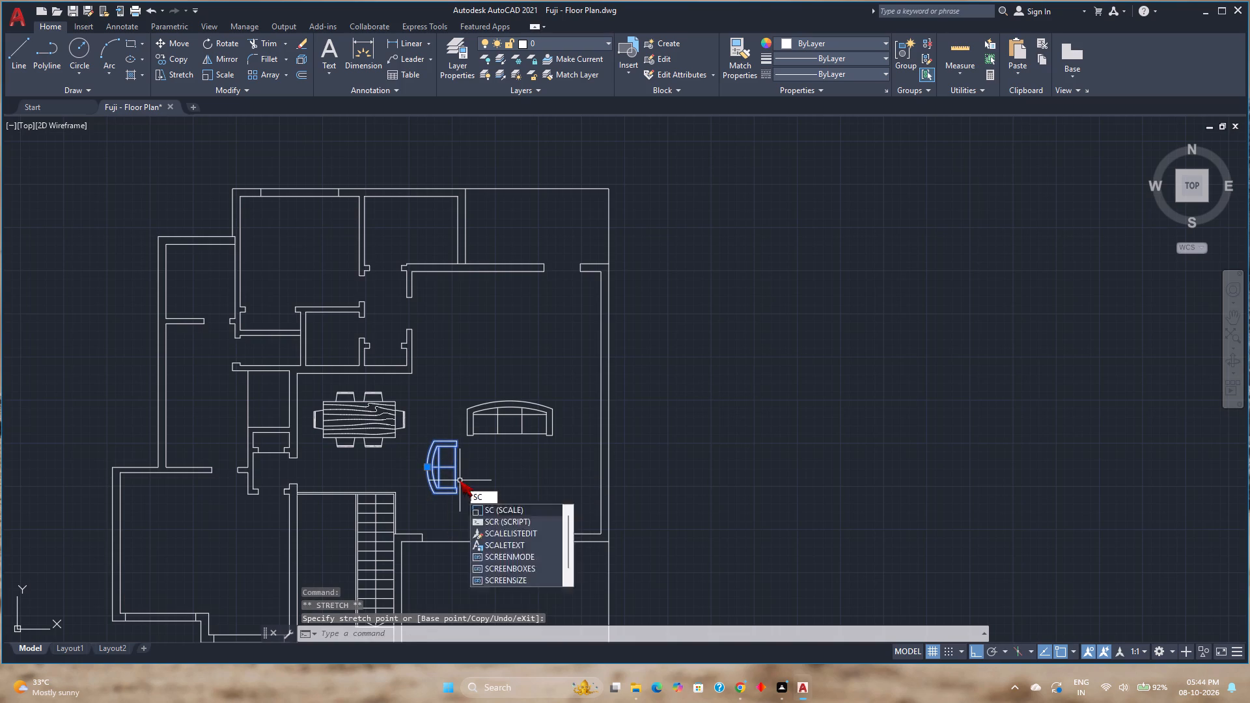
{"action": "key", "text": "Return"}
{"action": "left_click", "coordinate": [455, 498]}
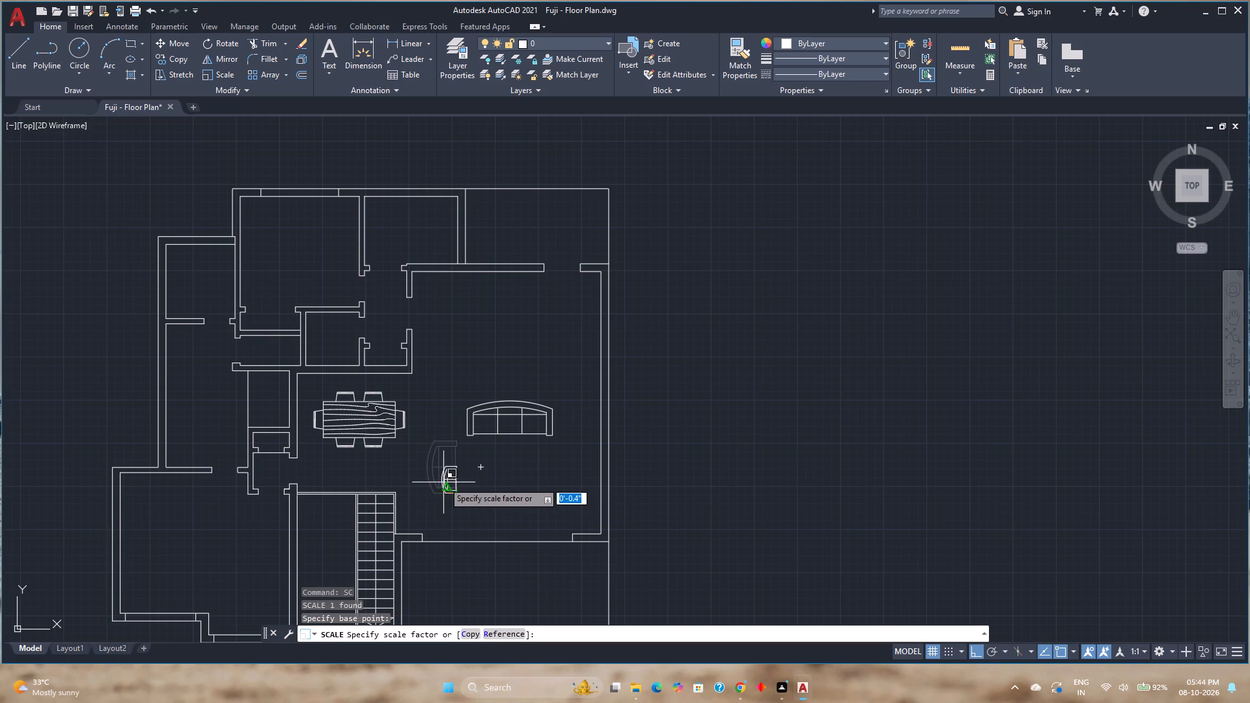
{"action": "scroll", "coordinate": [438, 471], "scroll_direction": "up", "scroll_amount": 2}
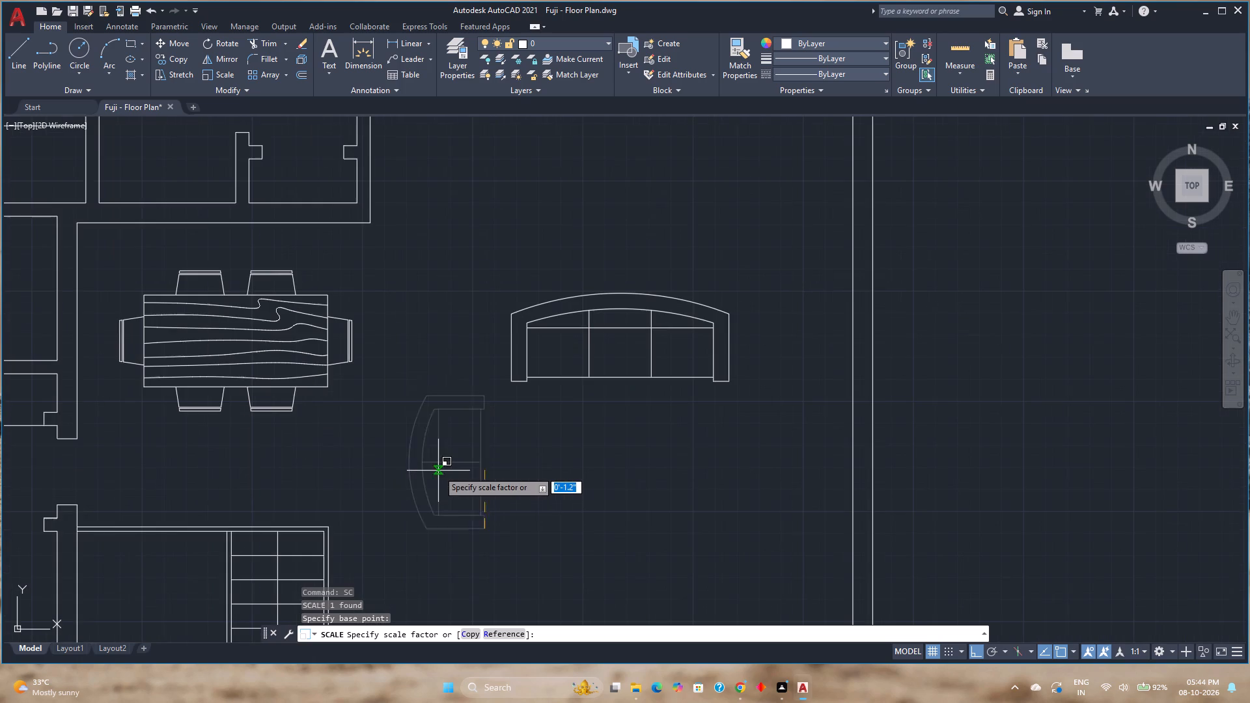
{"action": "left_click", "coordinate": [440, 475]}
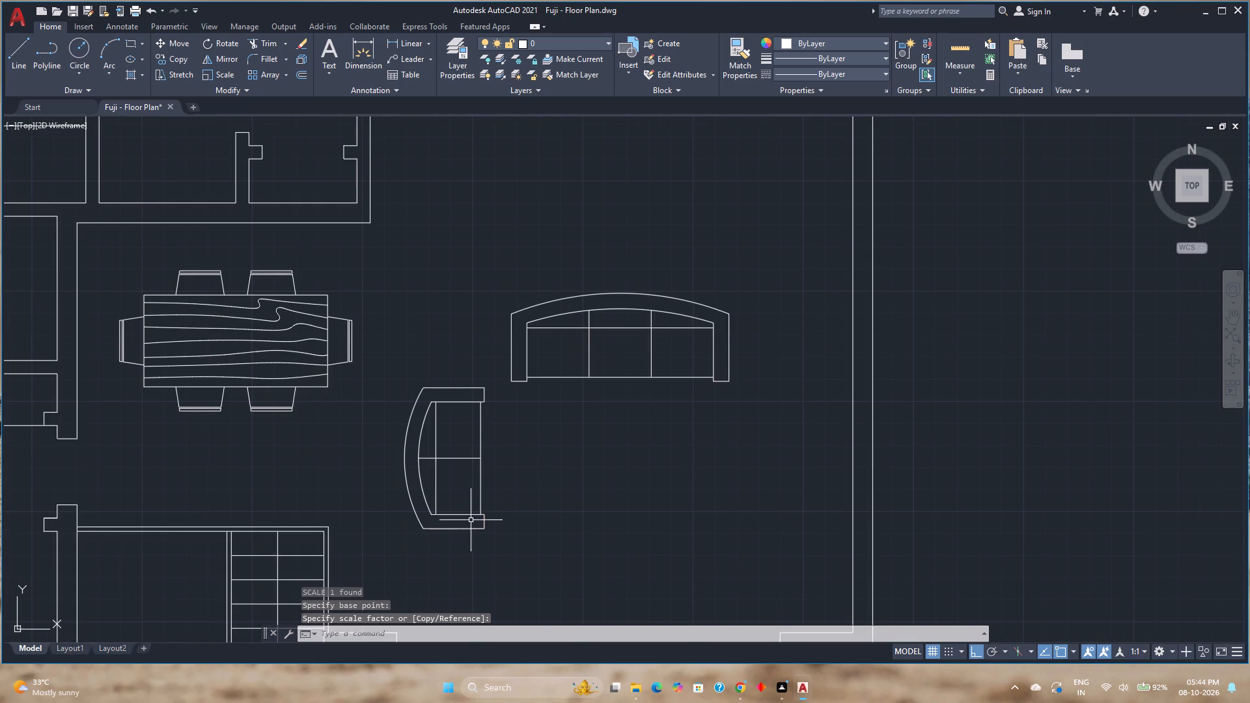
Insert the Table - Rectangular Woodgrain 60 x 30 in. block at scale 1, south of the three-seat sofa.
{"action": "scroll", "coordinate": [471, 513], "scroll_direction": "down", "scroll_amount": 2}
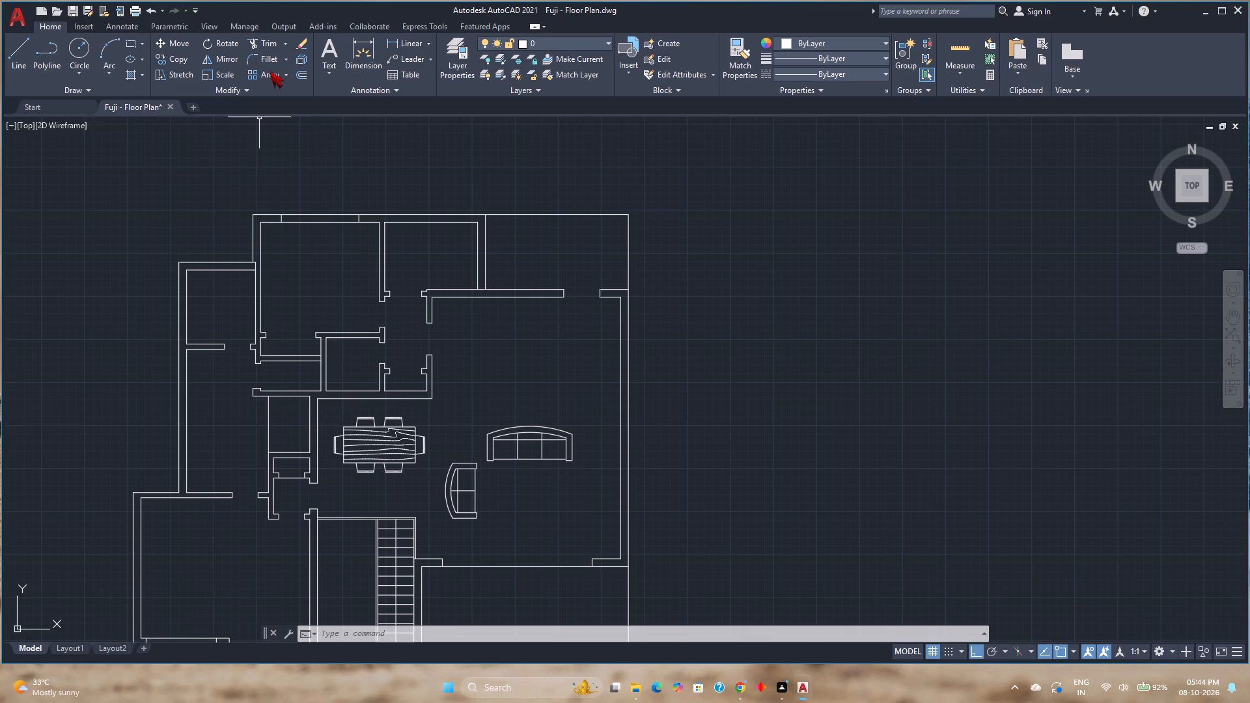
{"action": "key", "text": "ctrl+2"}
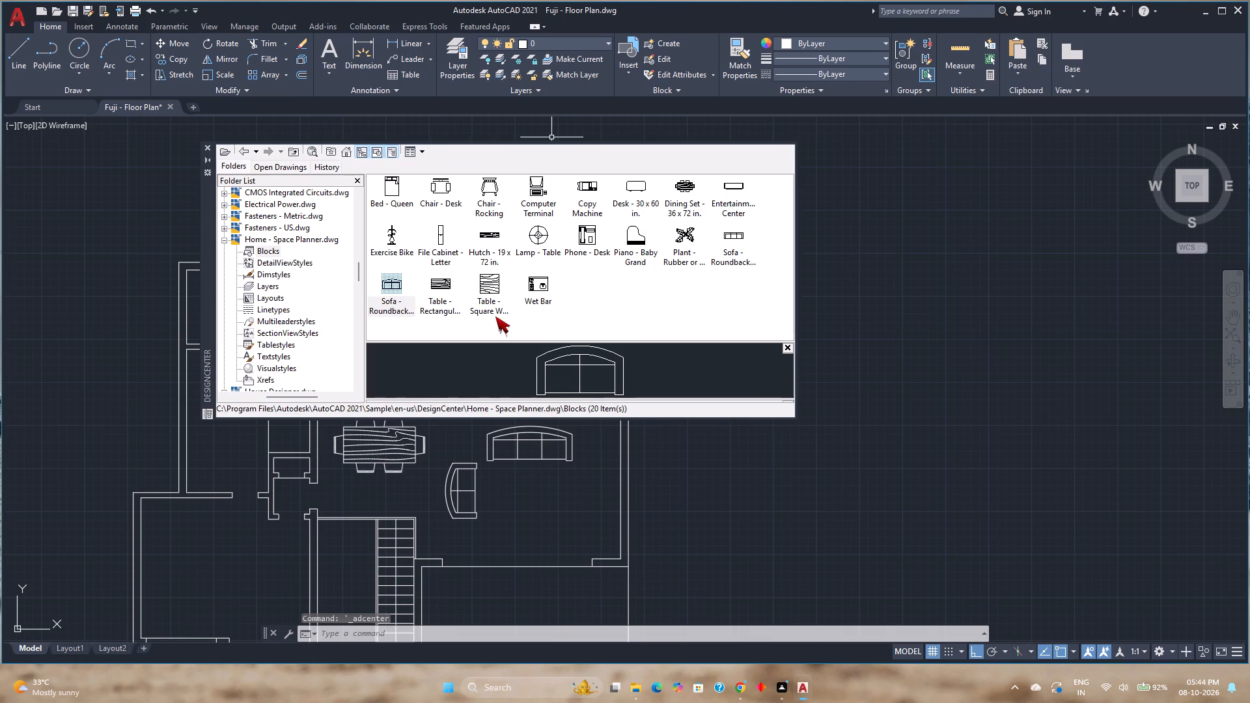
{"action": "left_click", "coordinate": [437, 286]}
{"action": "double_click", "coordinate": [430, 283]}
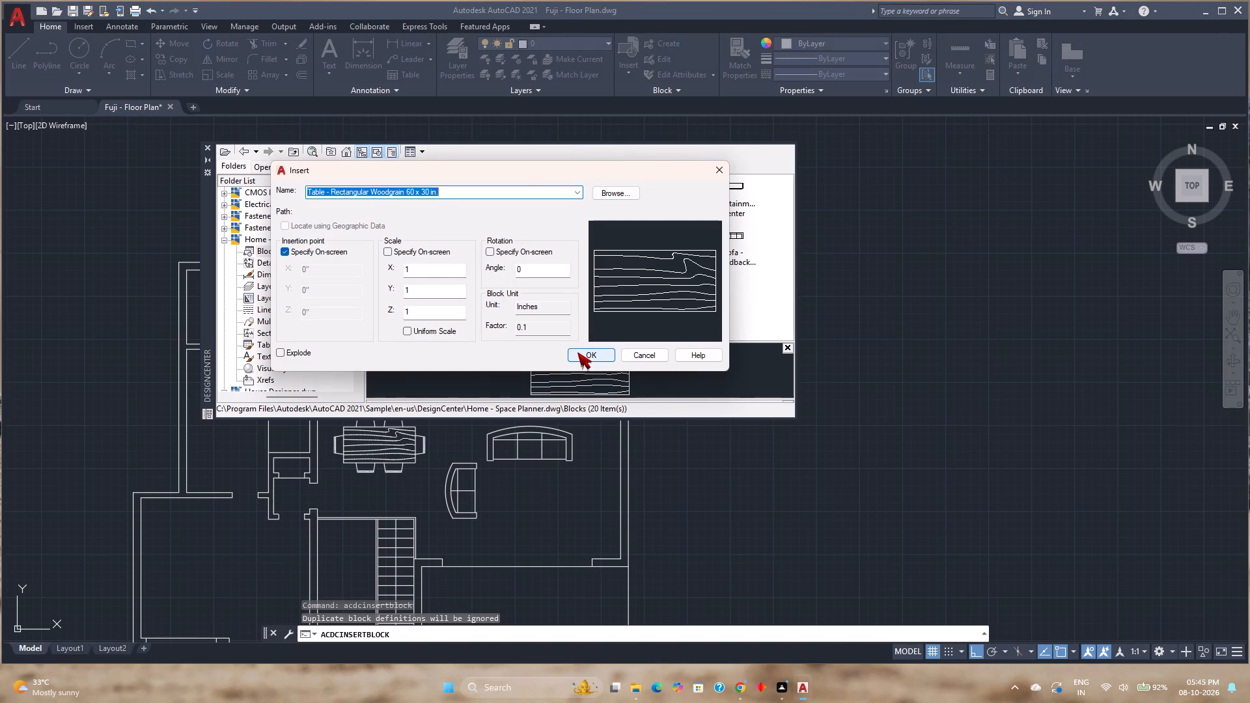
{"action": "left_click", "coordinate": [577, 352]}
{"action": "left_click", "coordinate": [529, 505]}
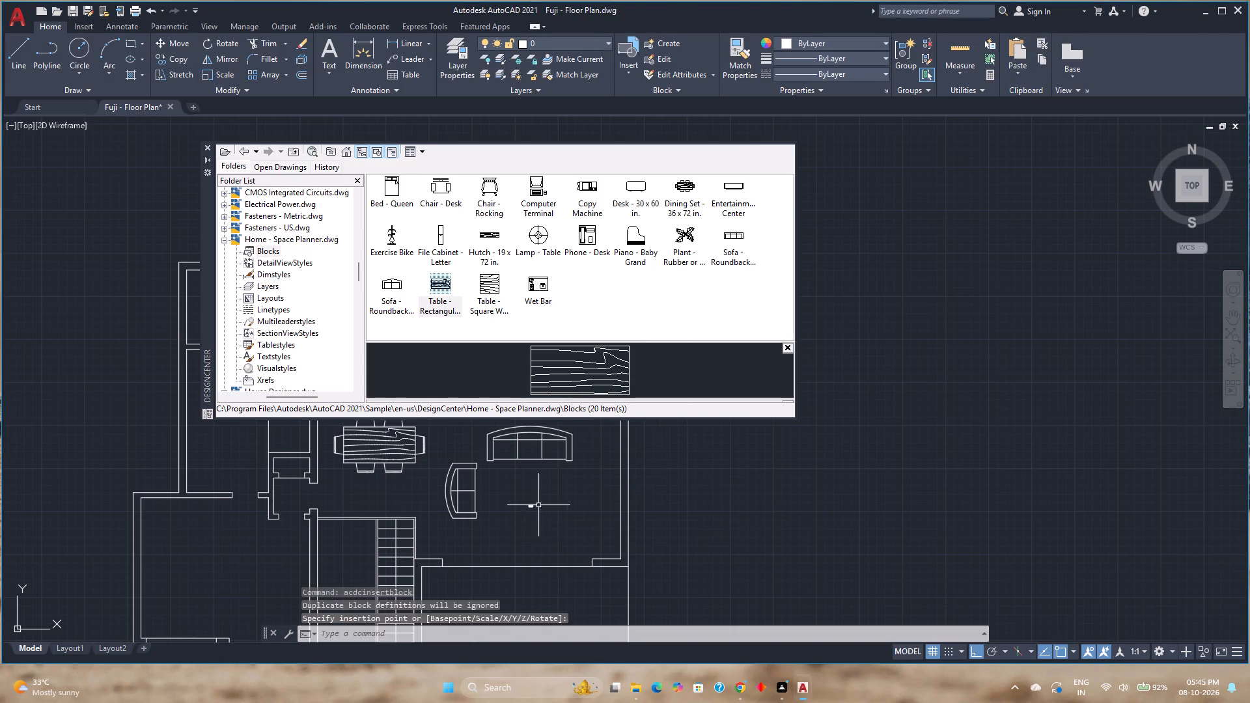
Insert the Table - Square Woodgrain 42 x 42 in. block at scale 1 in the corner between the two sofas, and close DesignCenter.
{"action": "left_click", "coordinate": [487, 288]}
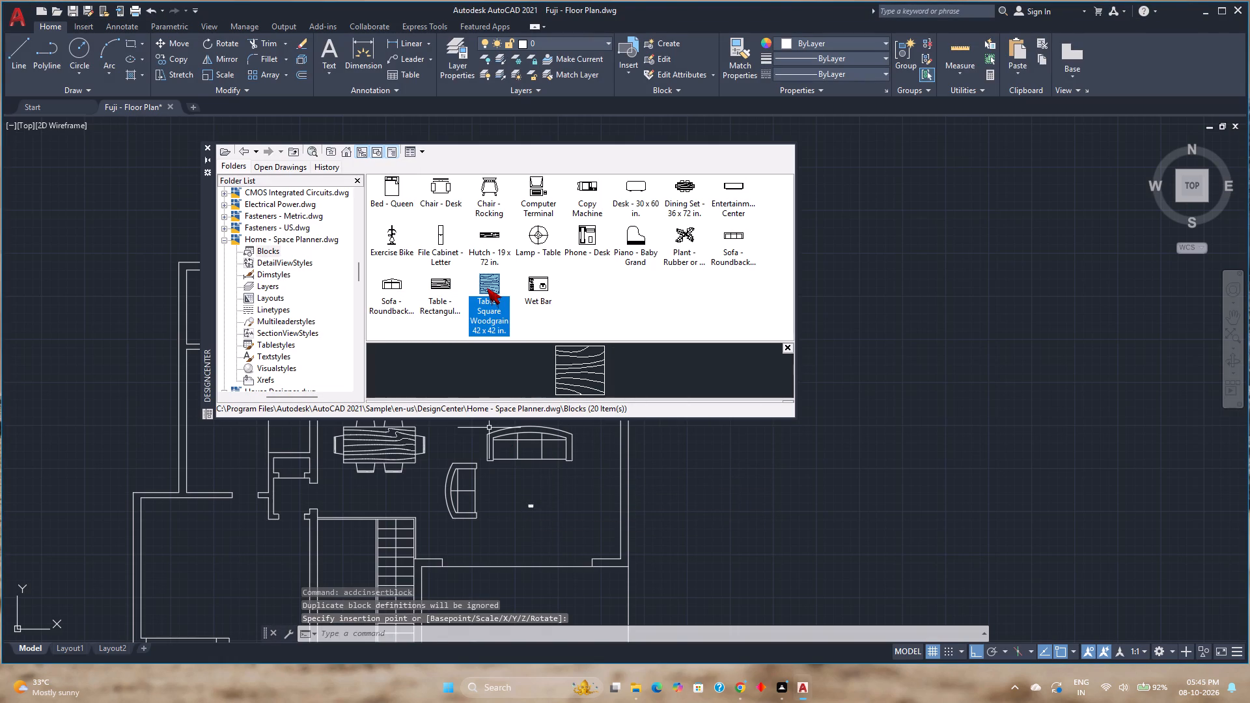
{"action": "double_click", "coordinate": [487, 288]}
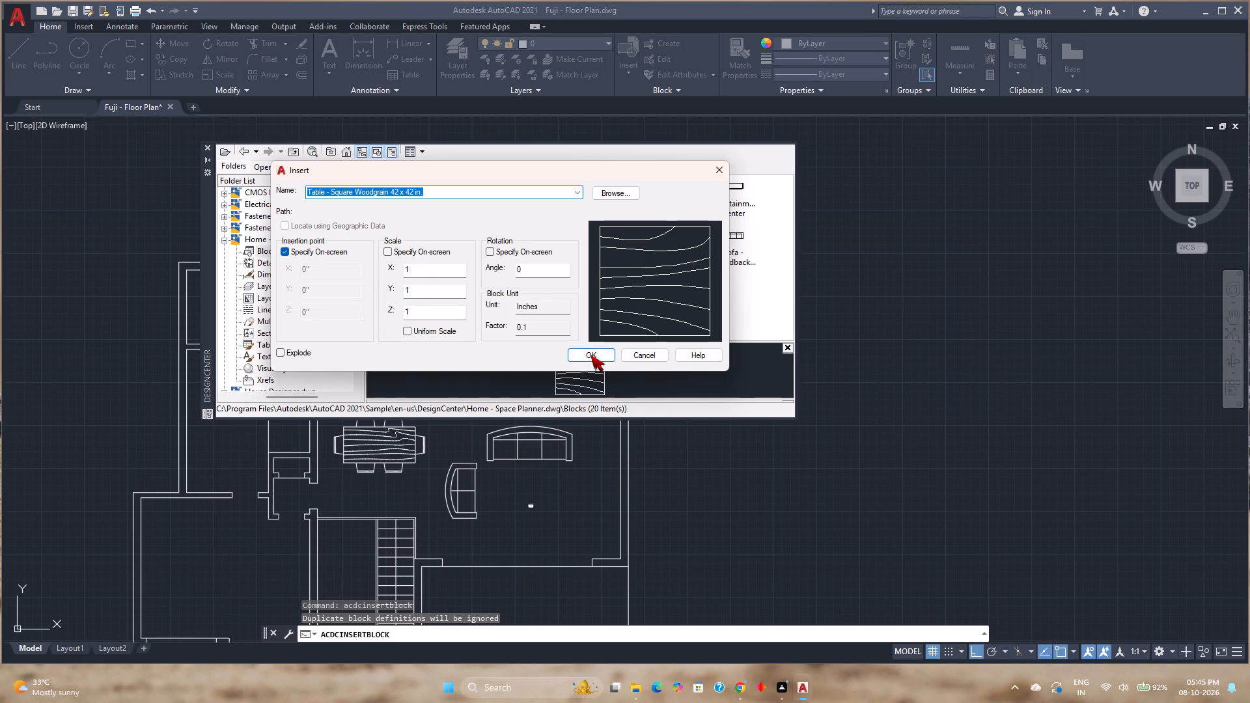
{"action": "left_click", "coordinate": [587, 355]}
{"action": "left_click", "coordinate": [460, 445]}
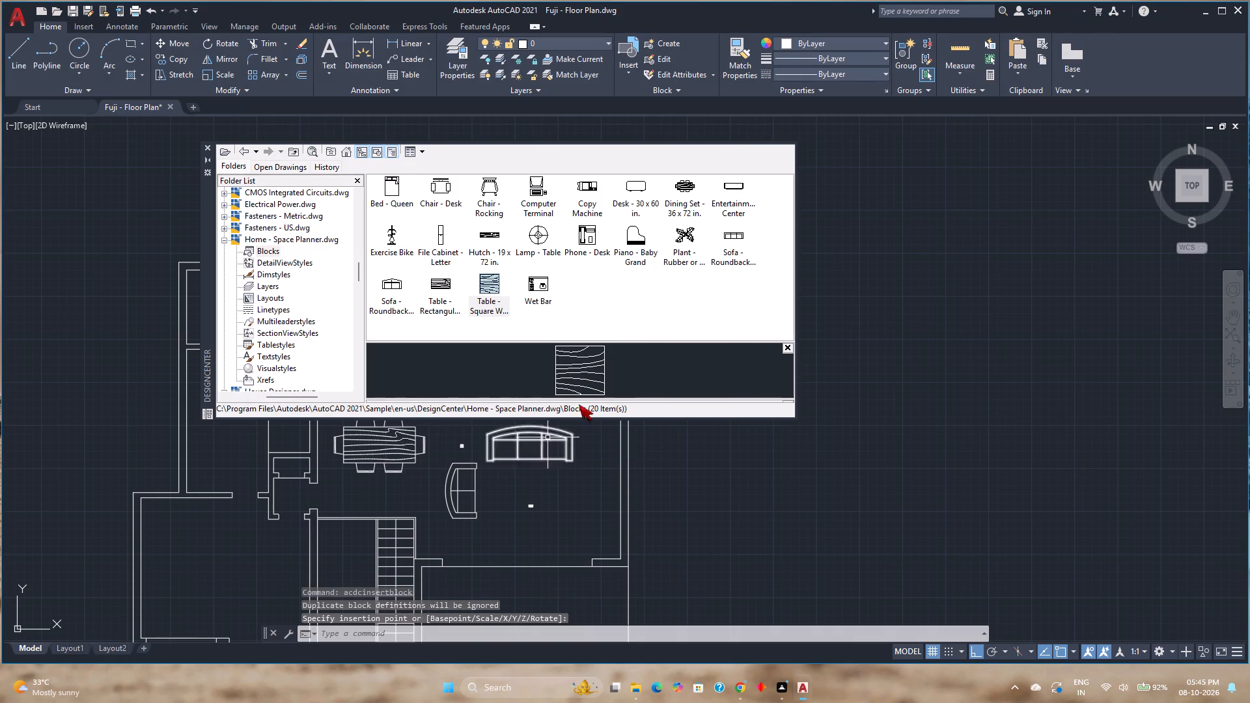
{"action": "left_click", "coordinate": [208, 145]}
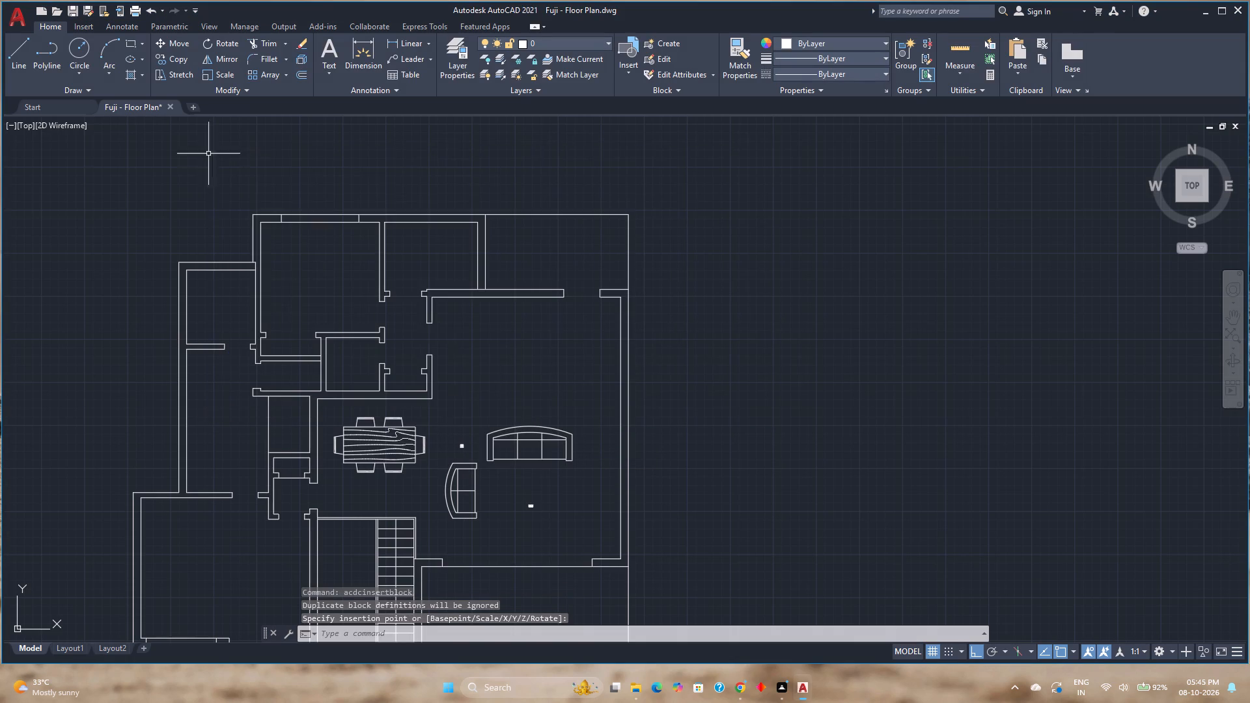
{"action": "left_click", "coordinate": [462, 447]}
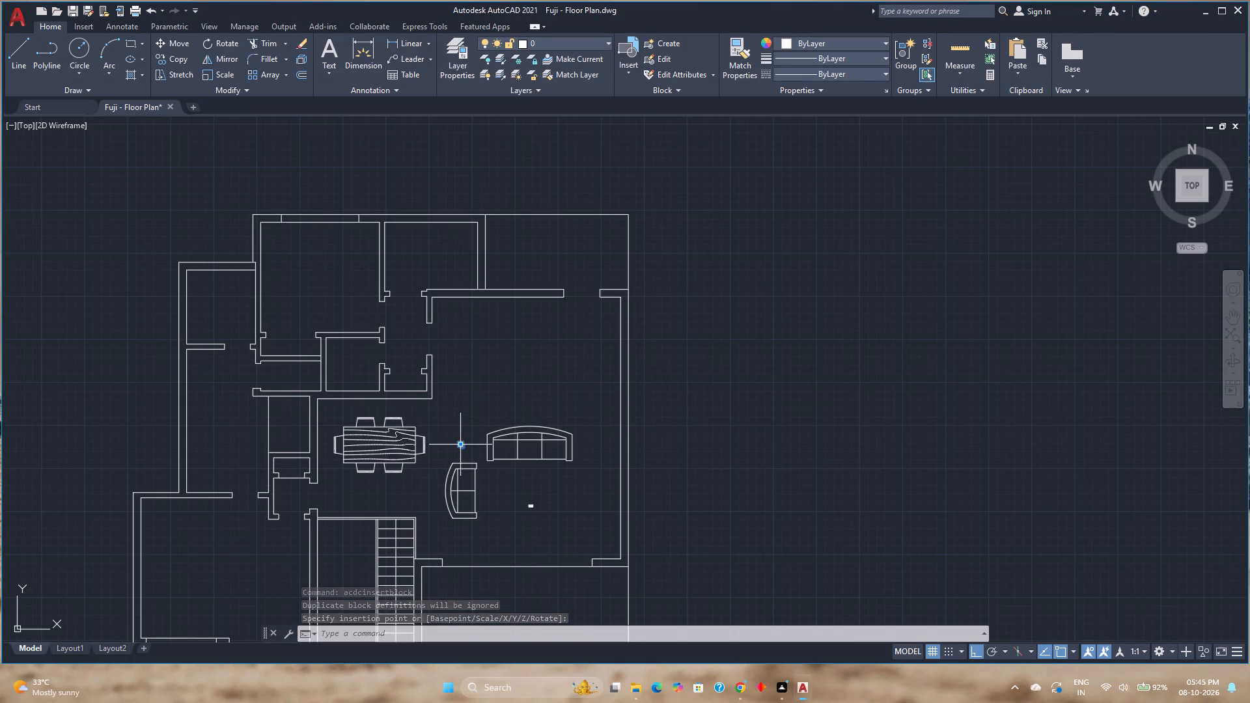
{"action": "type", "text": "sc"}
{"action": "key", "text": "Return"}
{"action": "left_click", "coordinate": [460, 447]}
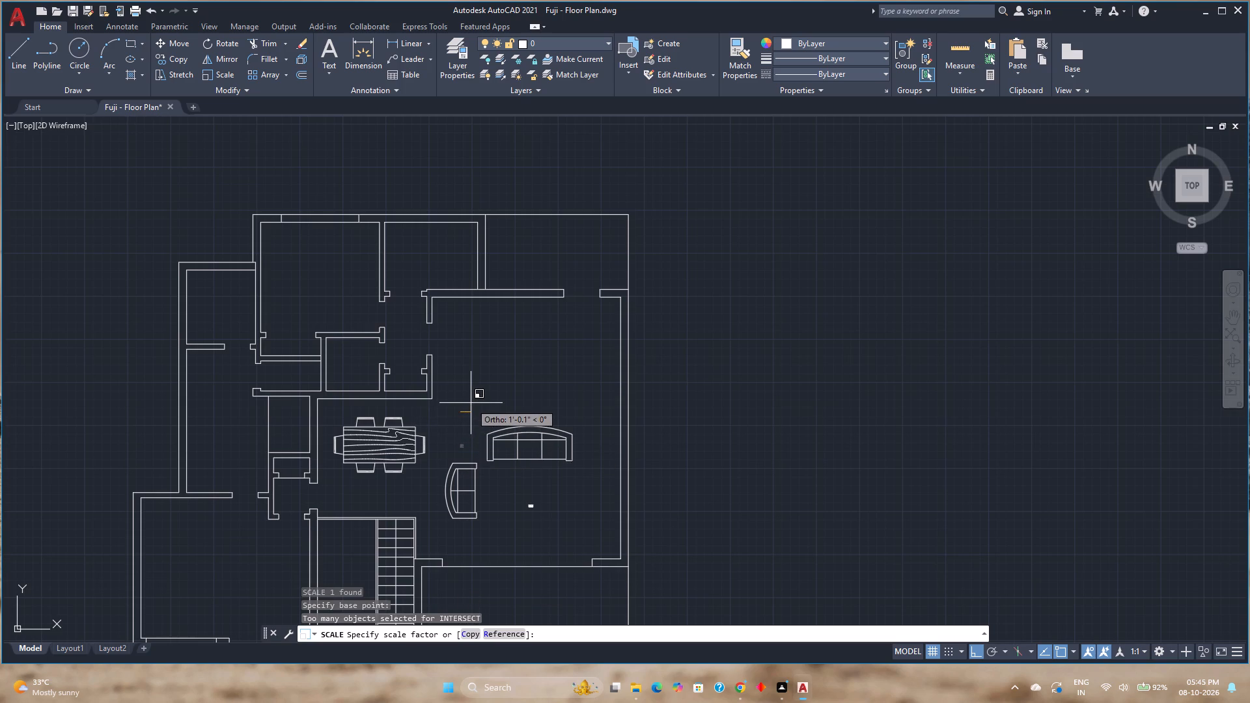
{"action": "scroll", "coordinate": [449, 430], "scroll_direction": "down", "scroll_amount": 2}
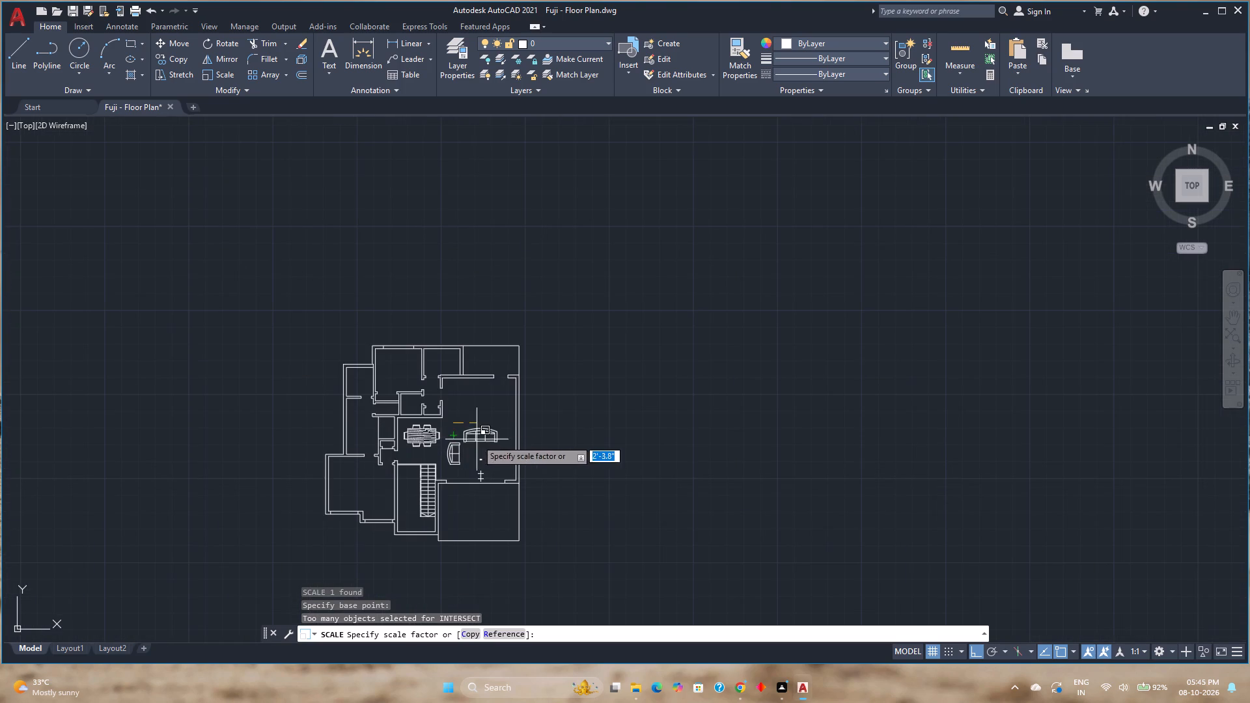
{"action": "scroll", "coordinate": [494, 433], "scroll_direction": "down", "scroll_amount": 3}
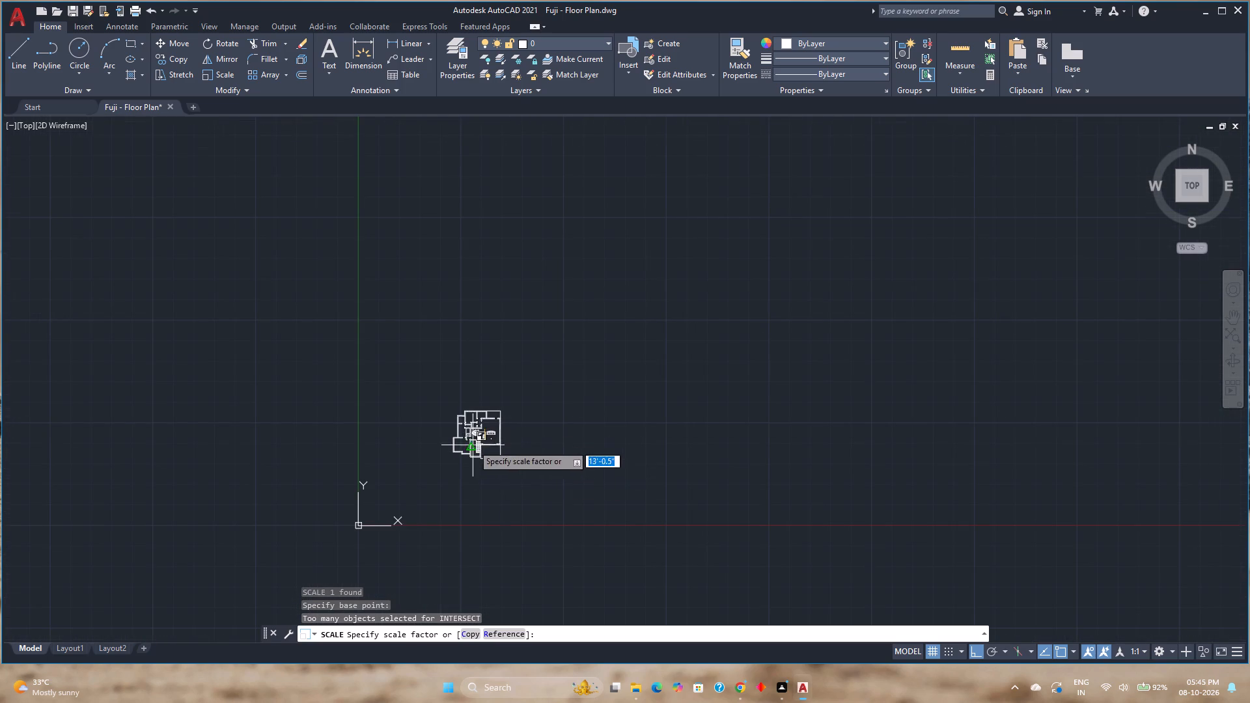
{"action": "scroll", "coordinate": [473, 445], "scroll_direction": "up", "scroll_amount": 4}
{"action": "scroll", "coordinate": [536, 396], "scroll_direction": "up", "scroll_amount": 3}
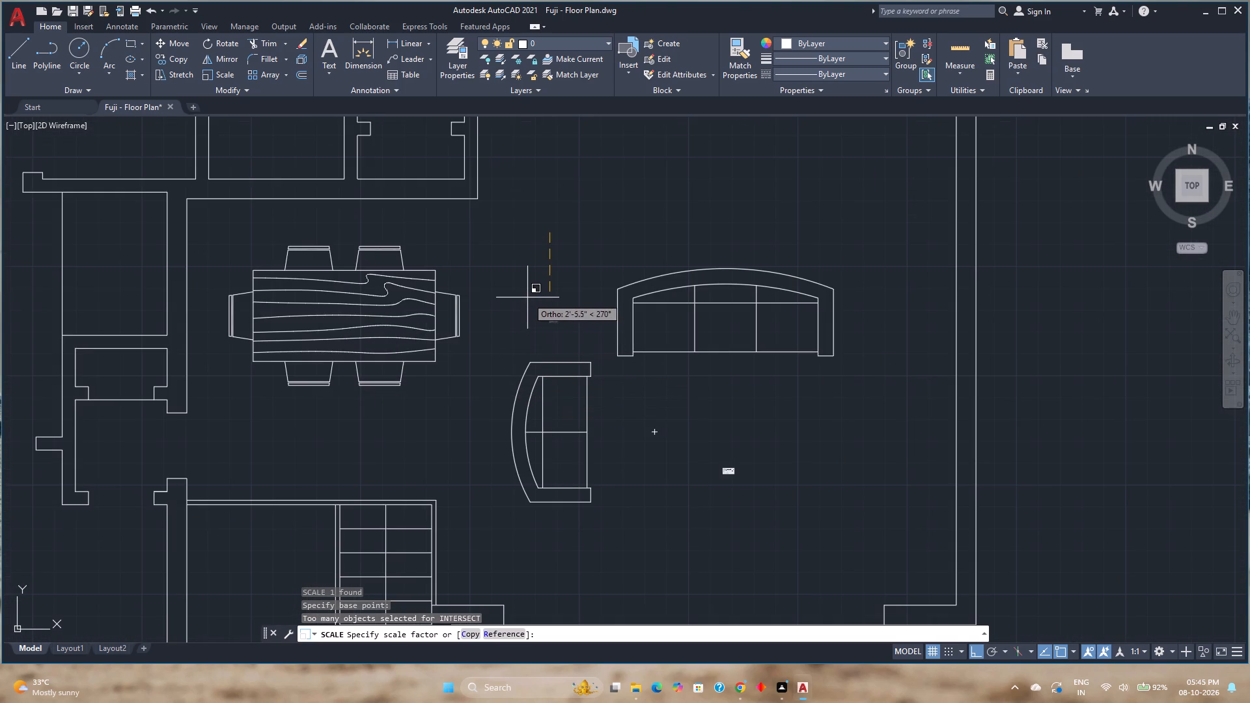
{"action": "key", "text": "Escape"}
Enlarge the square woodgrain table with Scale, using its southeast corner as base point and picking a distance of about 0'-11.4".
{"action": "scroll", "coordinate": [545, 309], "scroll_direction": "up", "scroll_amount": 4}
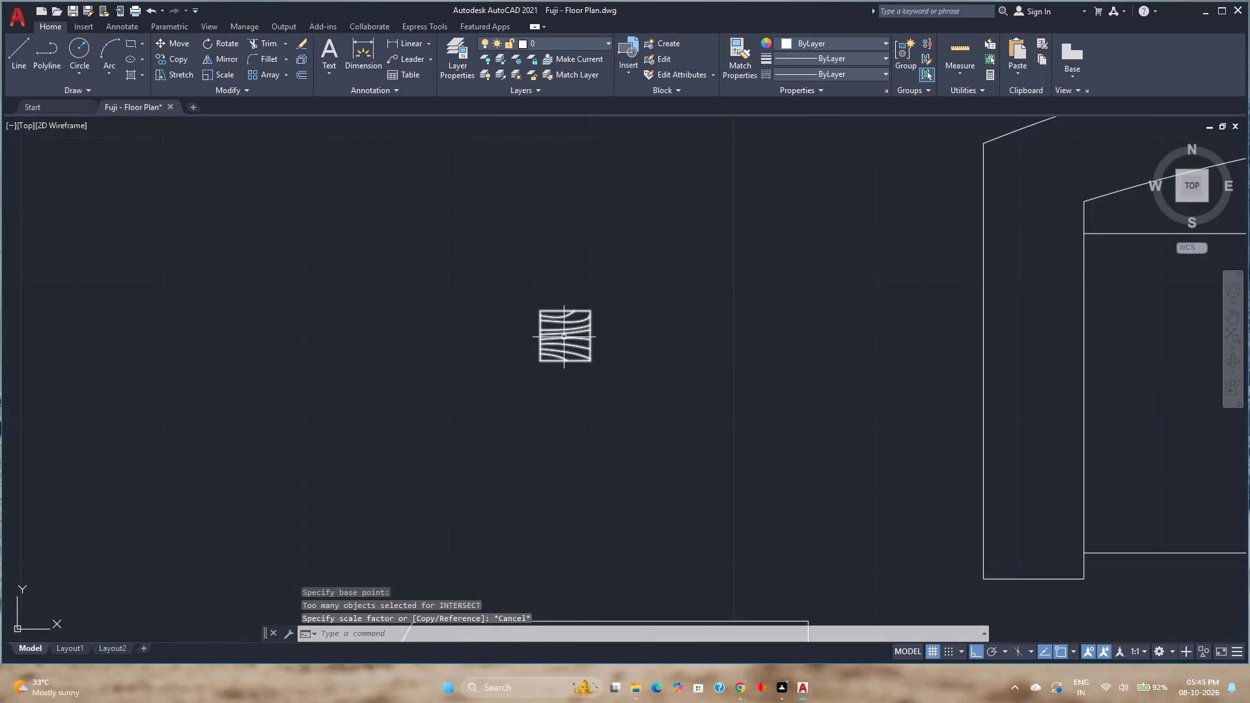
{"action": "left_click", "coordinate": [564, 338]}
{"action": "scroll", "coordinate": [564, 338], "scroll_direction": "down", "scroll_amount": 2}
{"action": "key", "text": "s"}
{"action": "key", "text": "c"}
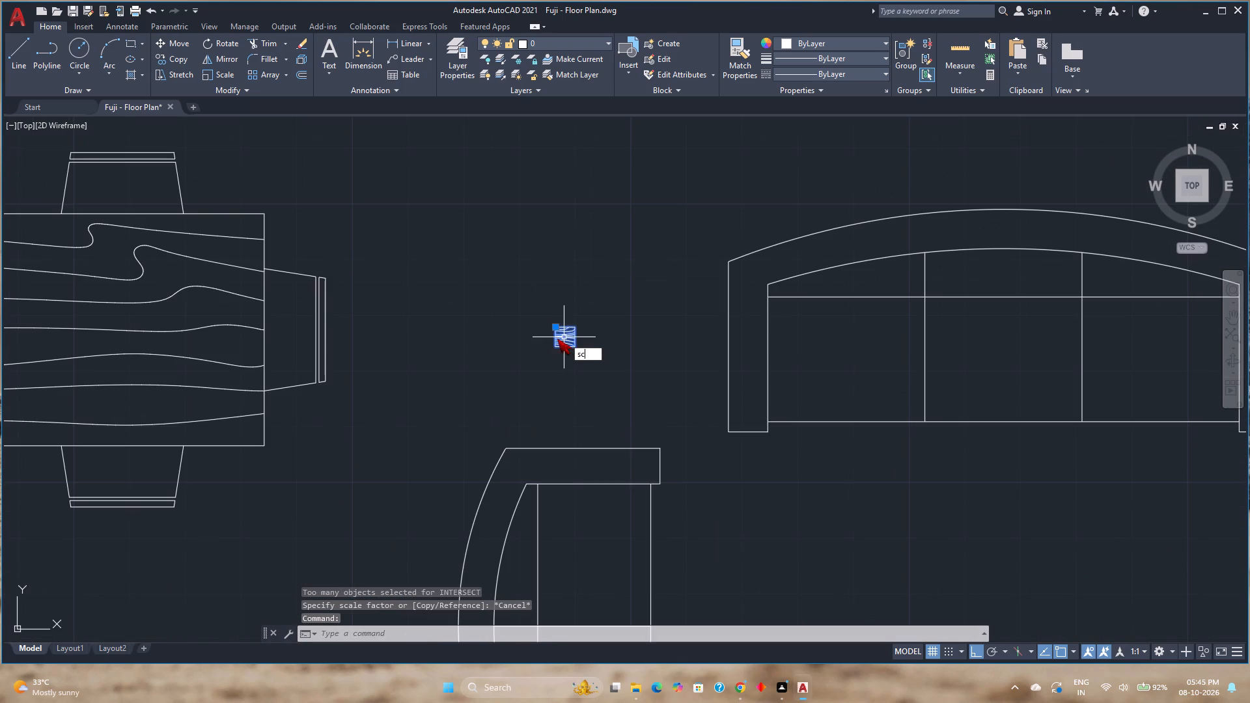
{"action": "key", "text": "Return"}
{"action": "left_click", "coordinate": [576, 350]}
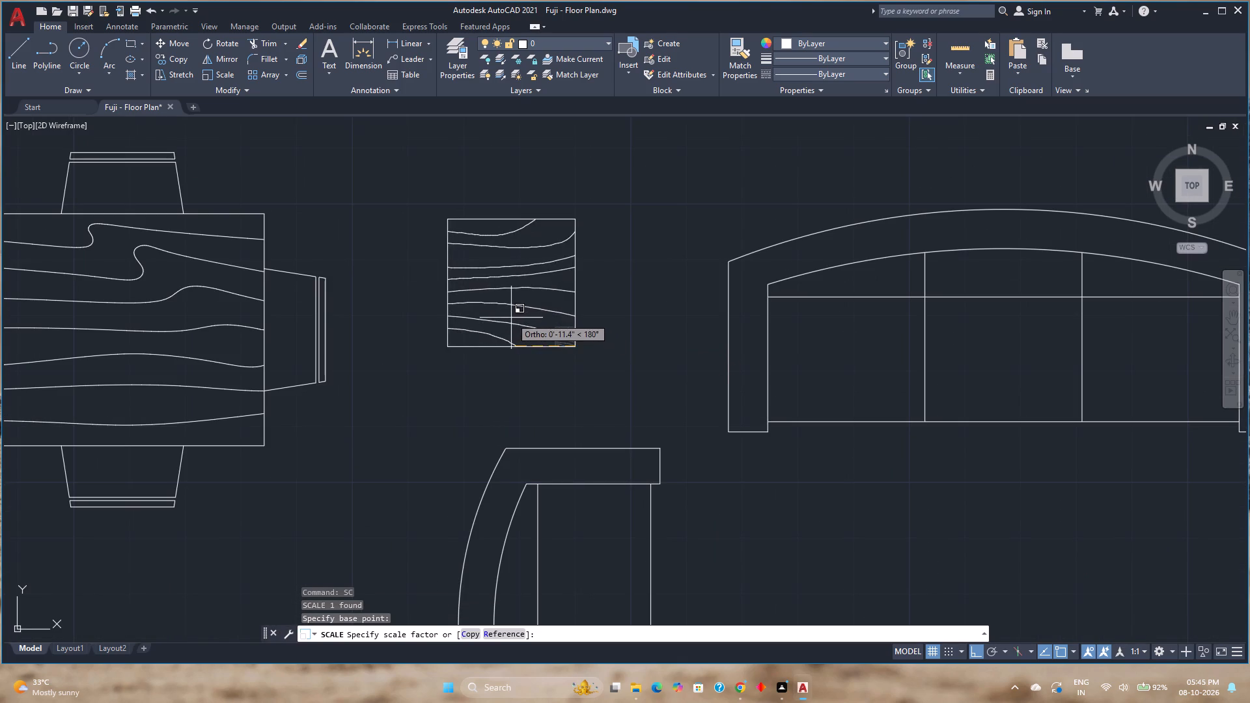
{"action": "scroll", "coordinate": [511, 318], "scroll_direction": "down", "scroll_amount": 2}
{"action": "left_click", "coordinate": [513, 320]}
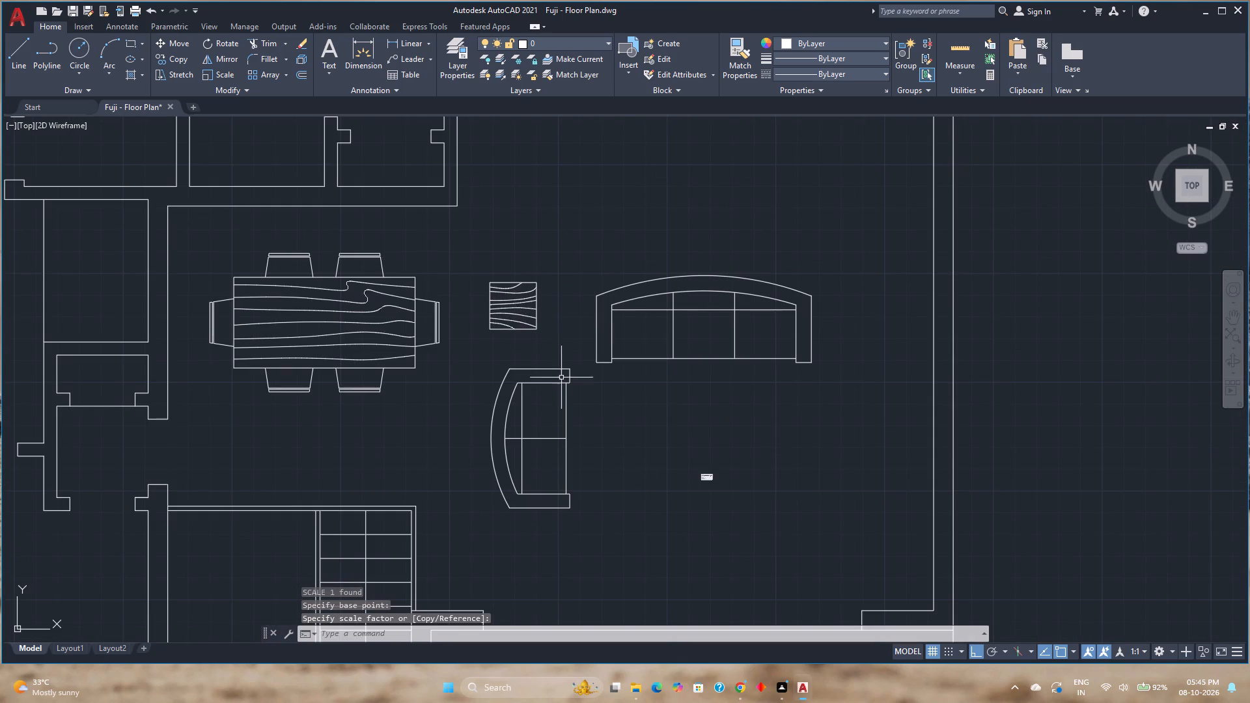
Move the square woodgrain table southeast into the corner between the two sofas, turning Ortho off for the move and back on.
{"action": "left_click", "coordinate": [523, 329]}
{"action": "left_click", "coordinate": [489, 284]}
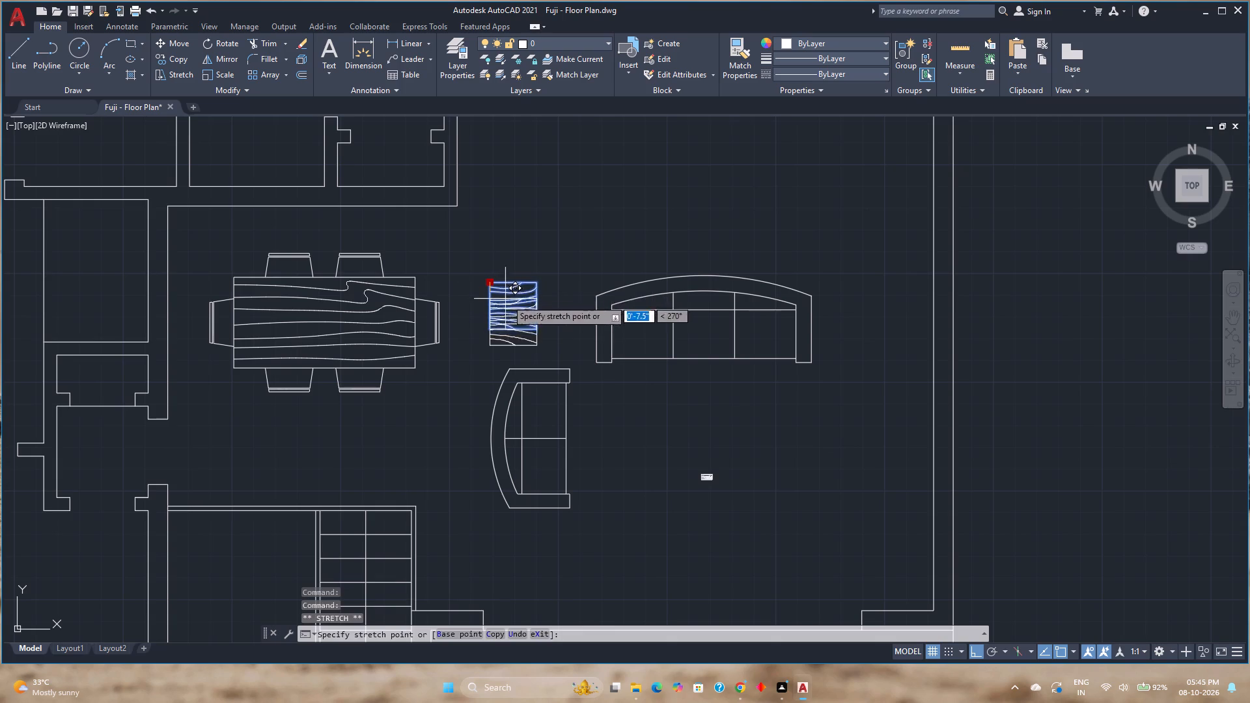
{"action": "key", "text": "F8"}
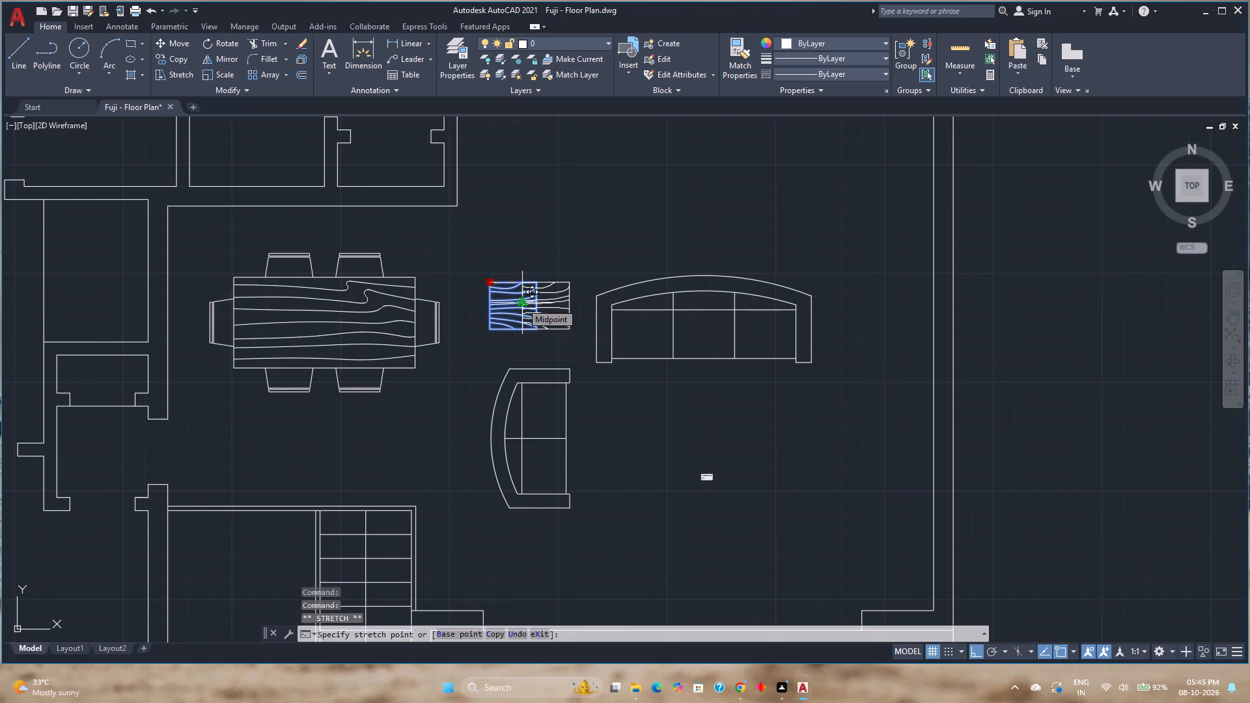
{"action": "left_click", "coordinate": [524, 306]}
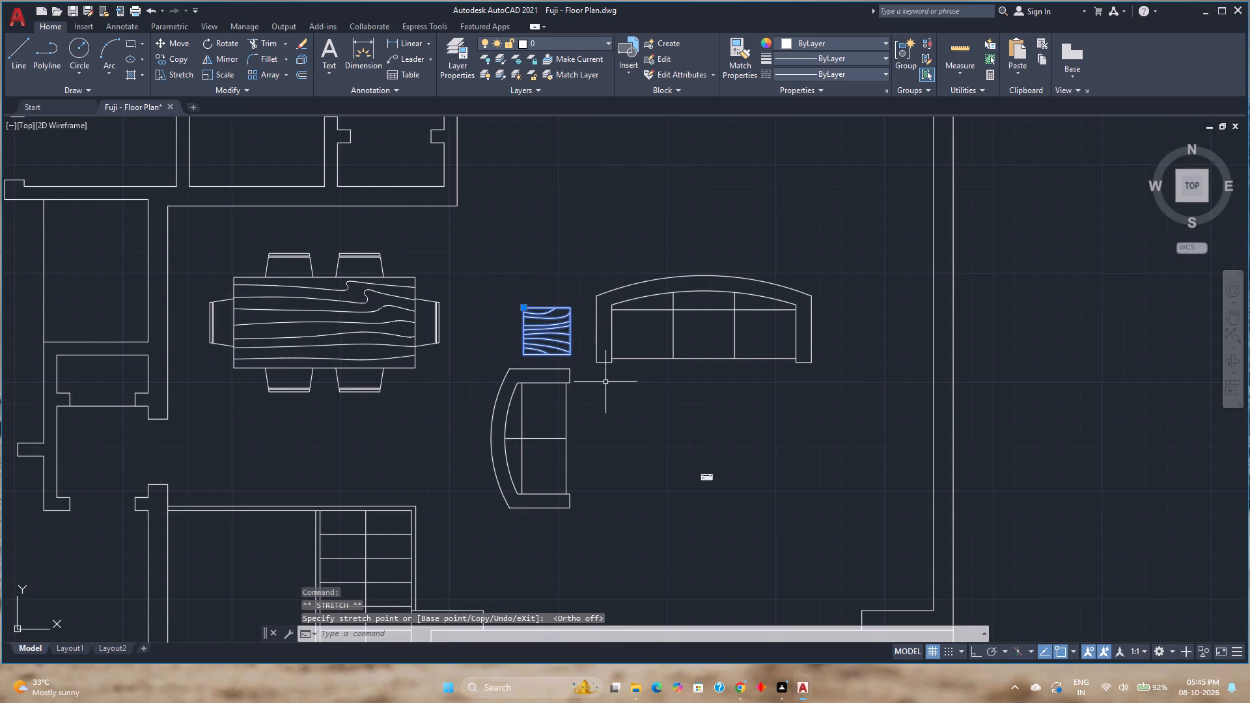
{"action": "key", "text": "F8"}
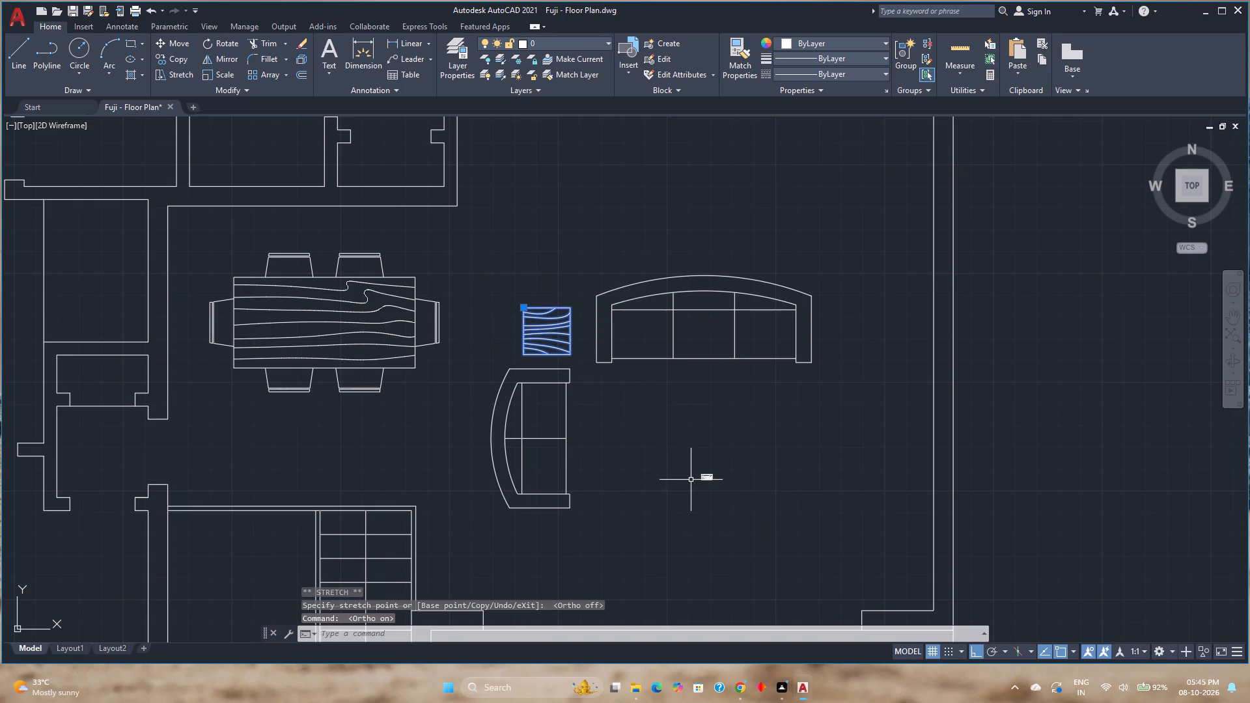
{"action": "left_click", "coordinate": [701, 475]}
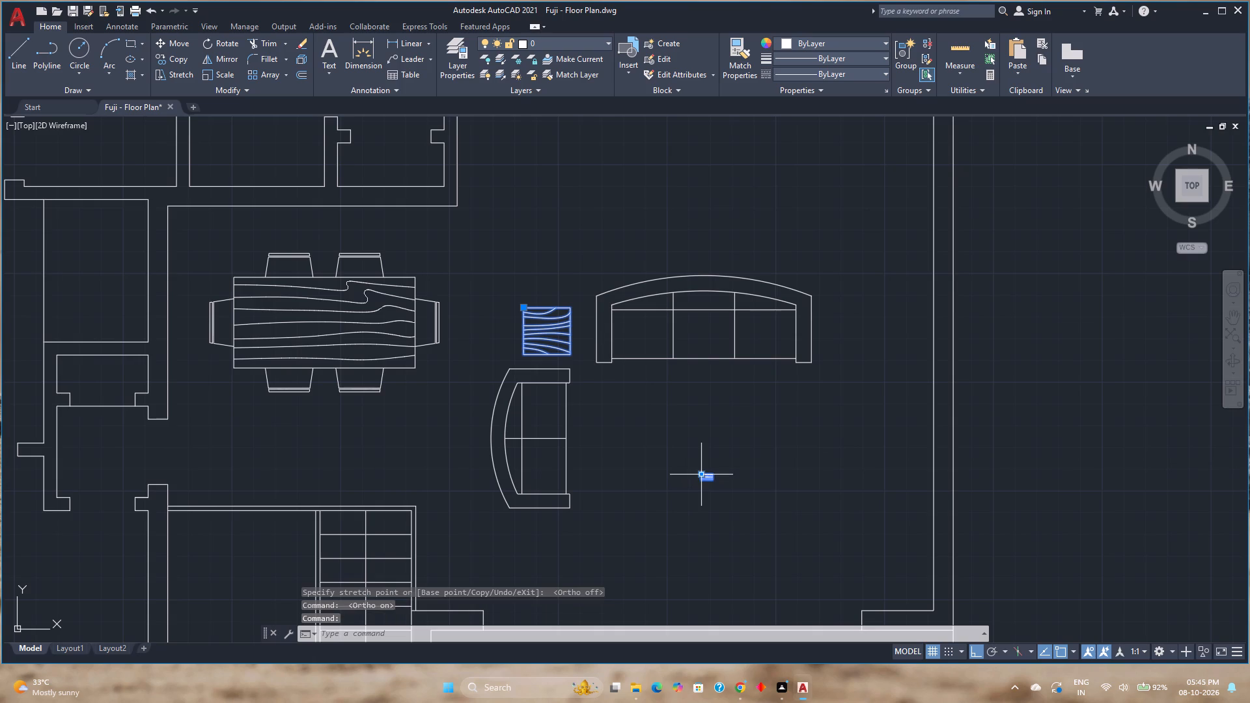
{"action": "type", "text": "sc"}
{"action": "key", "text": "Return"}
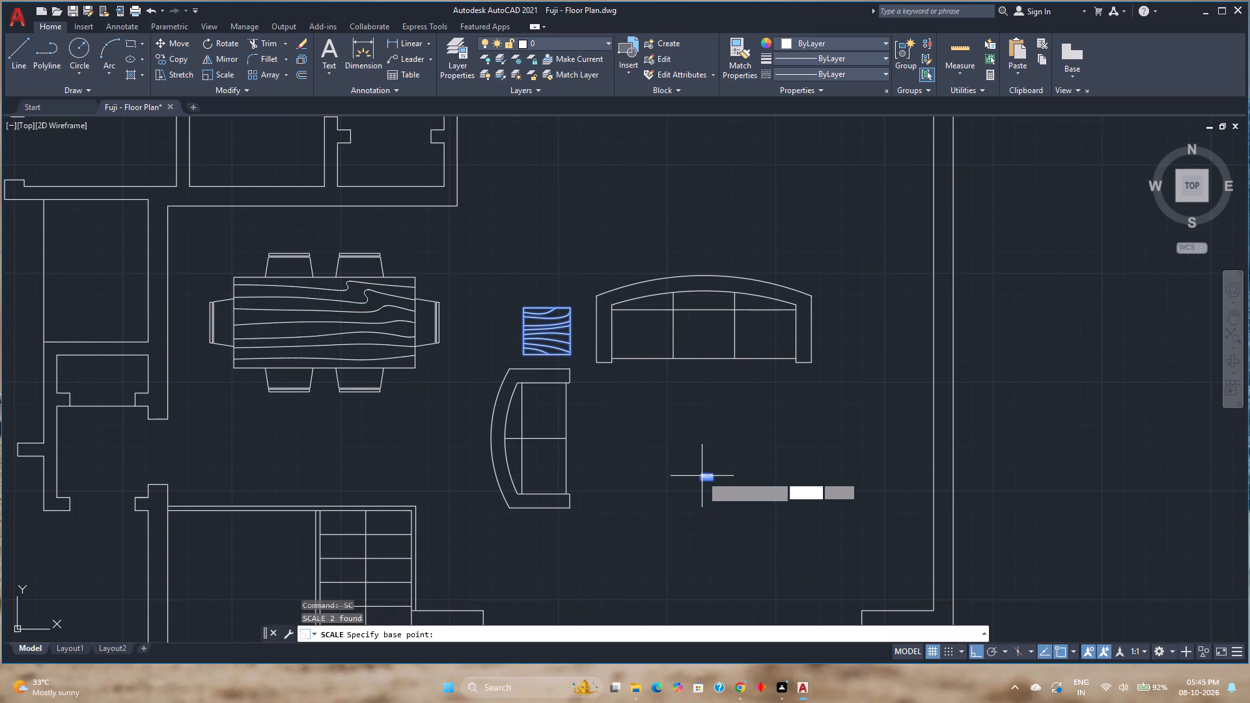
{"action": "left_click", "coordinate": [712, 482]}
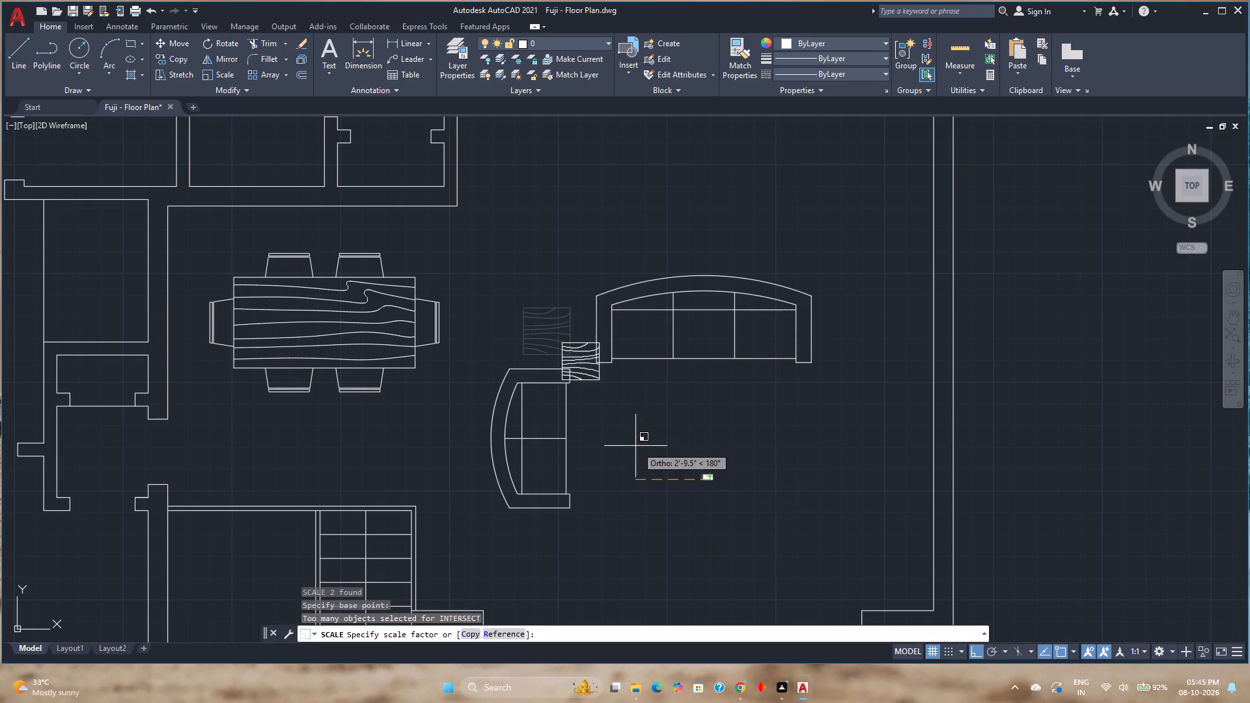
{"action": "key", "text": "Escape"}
Enlarge the rectangular woodgrain table with Scale, using its southwest corner as base point and picking a distance of about 3'-0.6".
{"action": "left_click", "coordinate": [703, 474]}
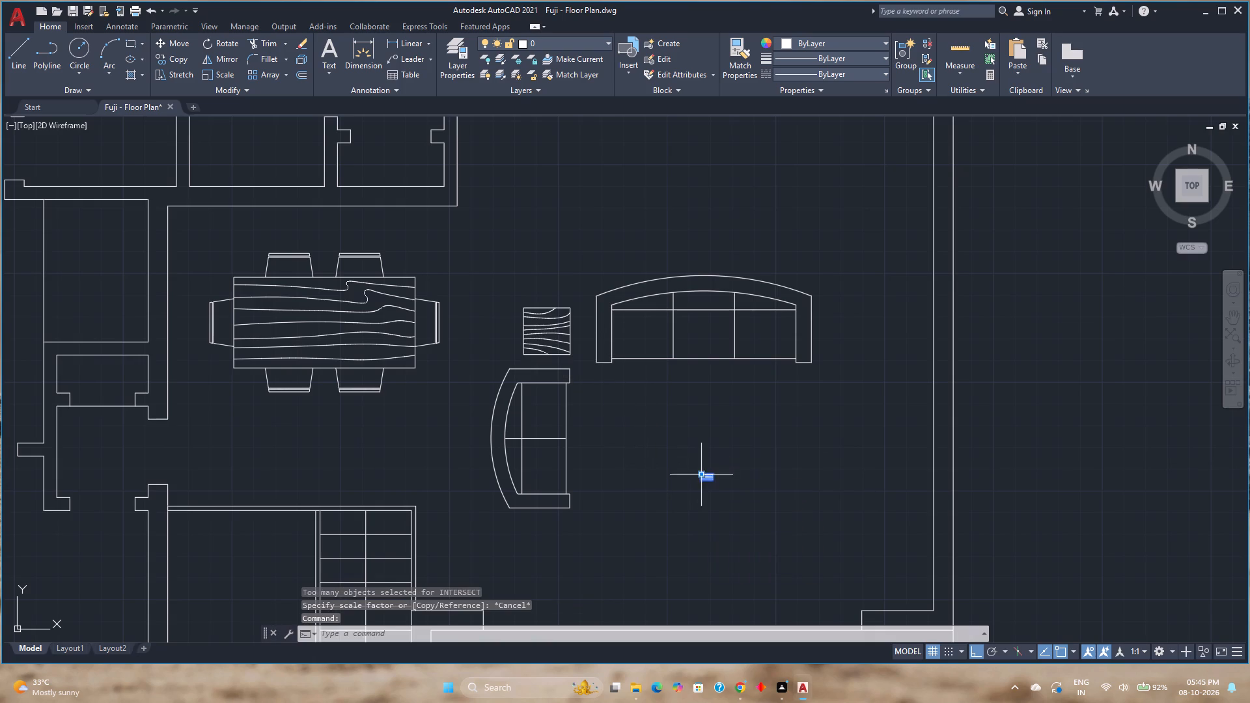
{"action": "key", "text": "s"}
{"action": "key", "text": "c"}
{"action": "key", "text": "Return"}
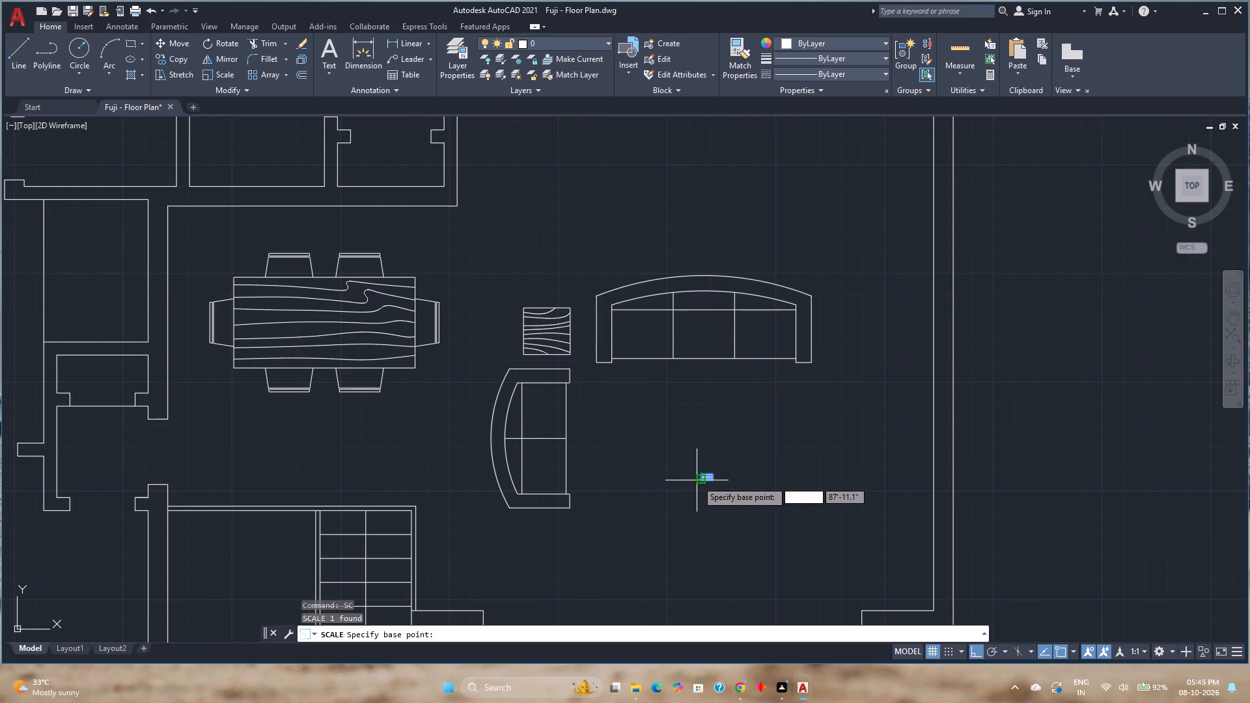
{"action": "left_click", "coordinate": [697, 480]}
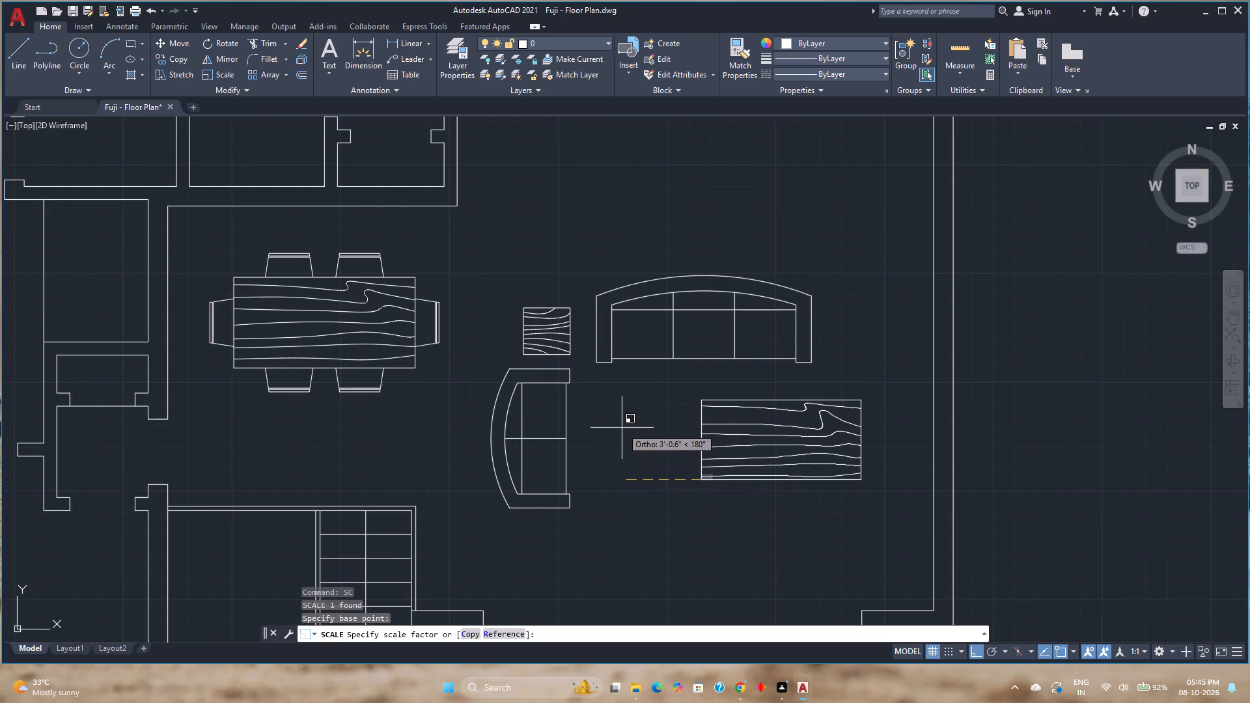
{"action": "left_click", "coordinate": [622, 428]}
Move the enlarged rectangular table west and slightly south with Ortho off, placing it in front of the three-seat sofa.
{"action": "left_click", "coordinate": [702, 434]}
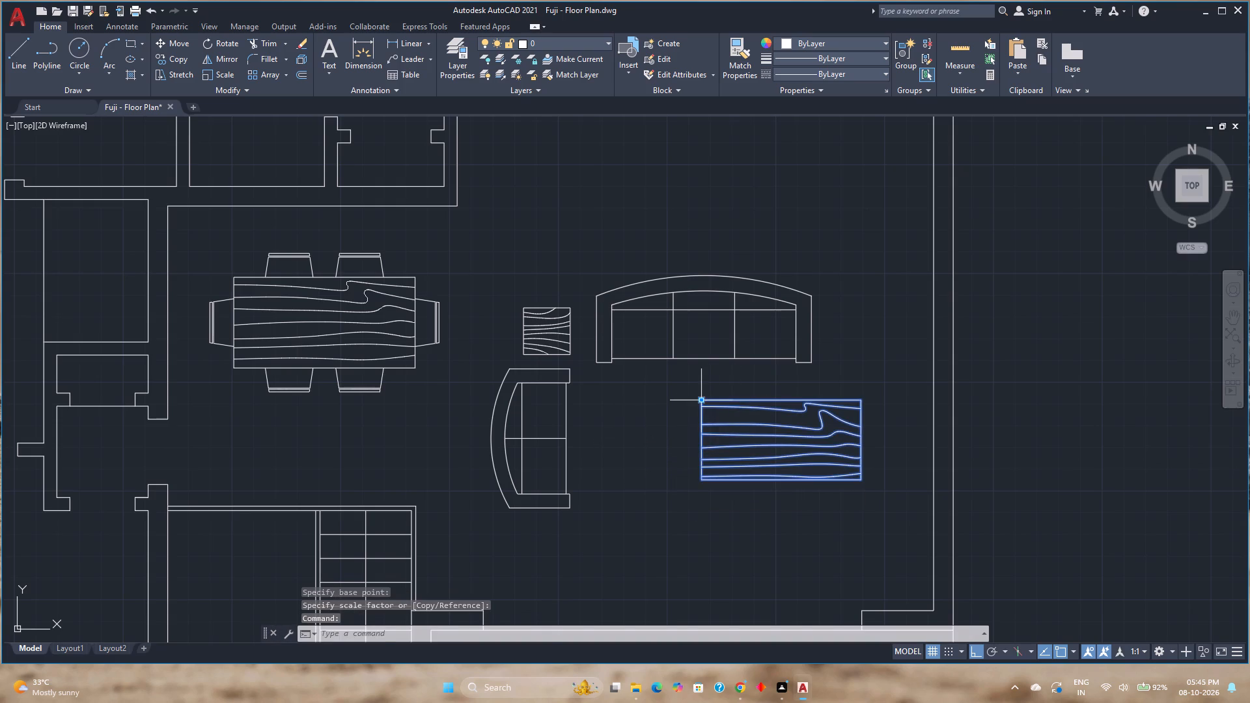
{"action": "left_click", "coordinate": [702, 401]}
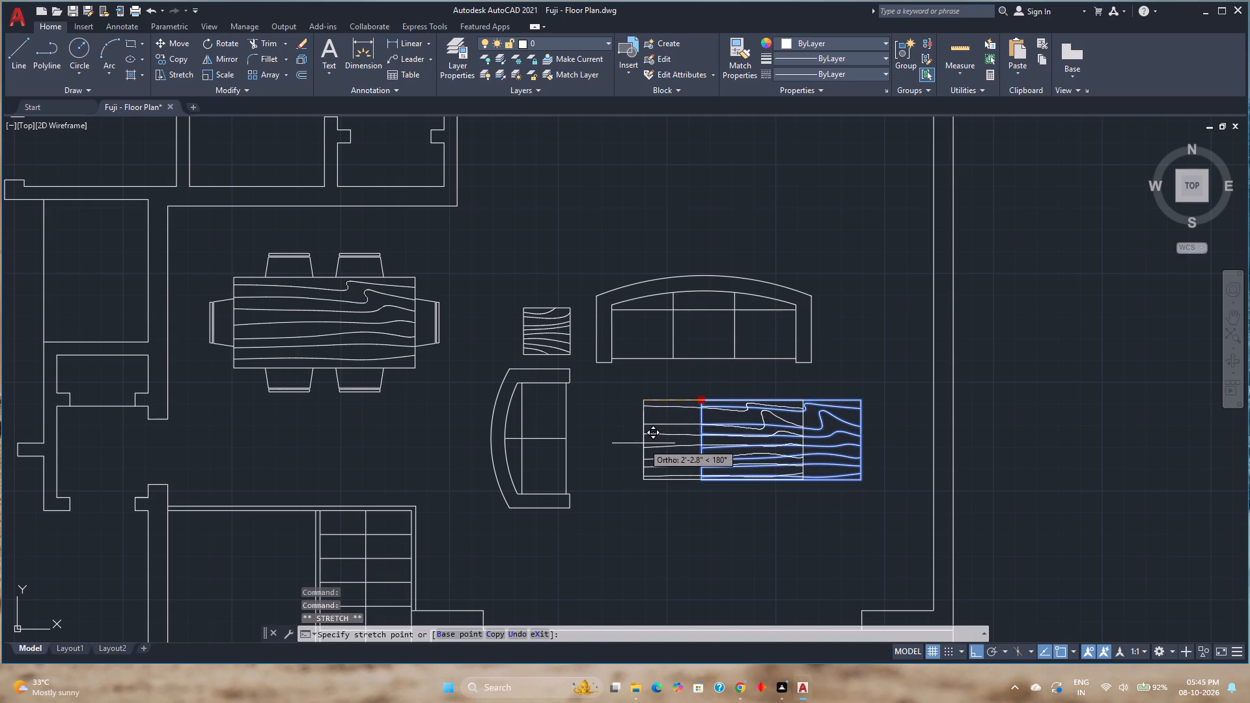
{"action": "key", "text": "F8"}
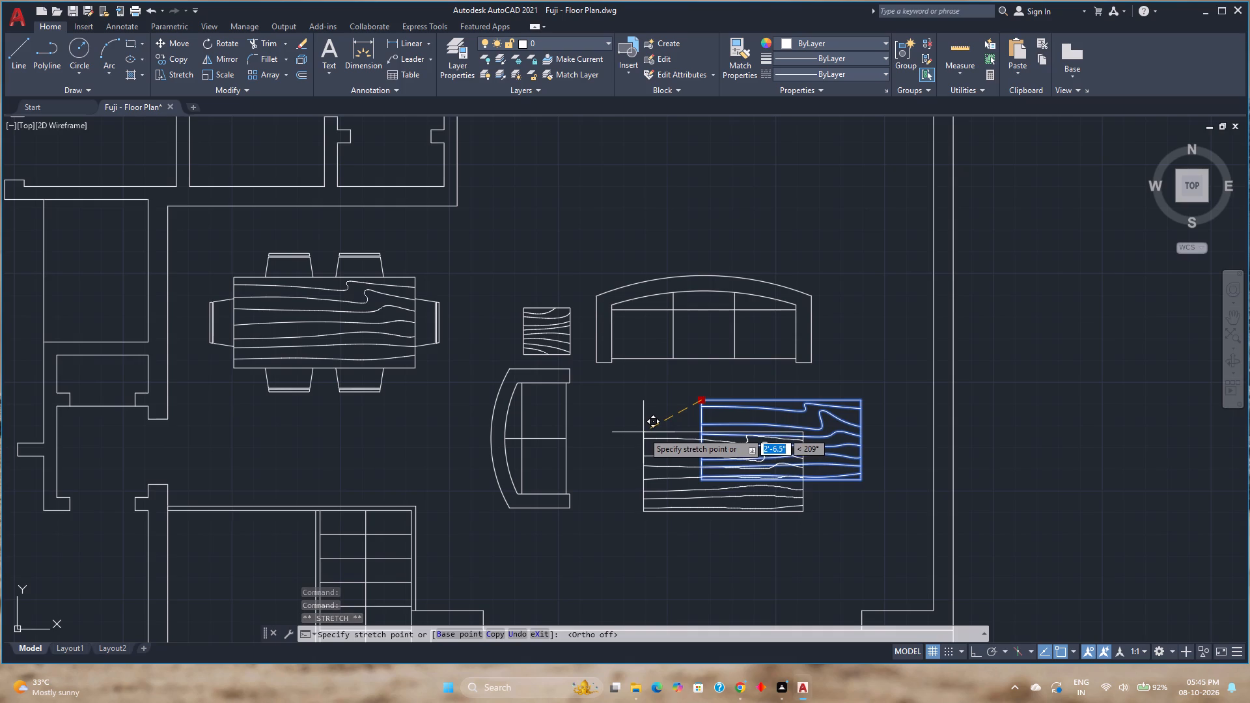
{"action": "left_click", "coordinate": [631, 421]}
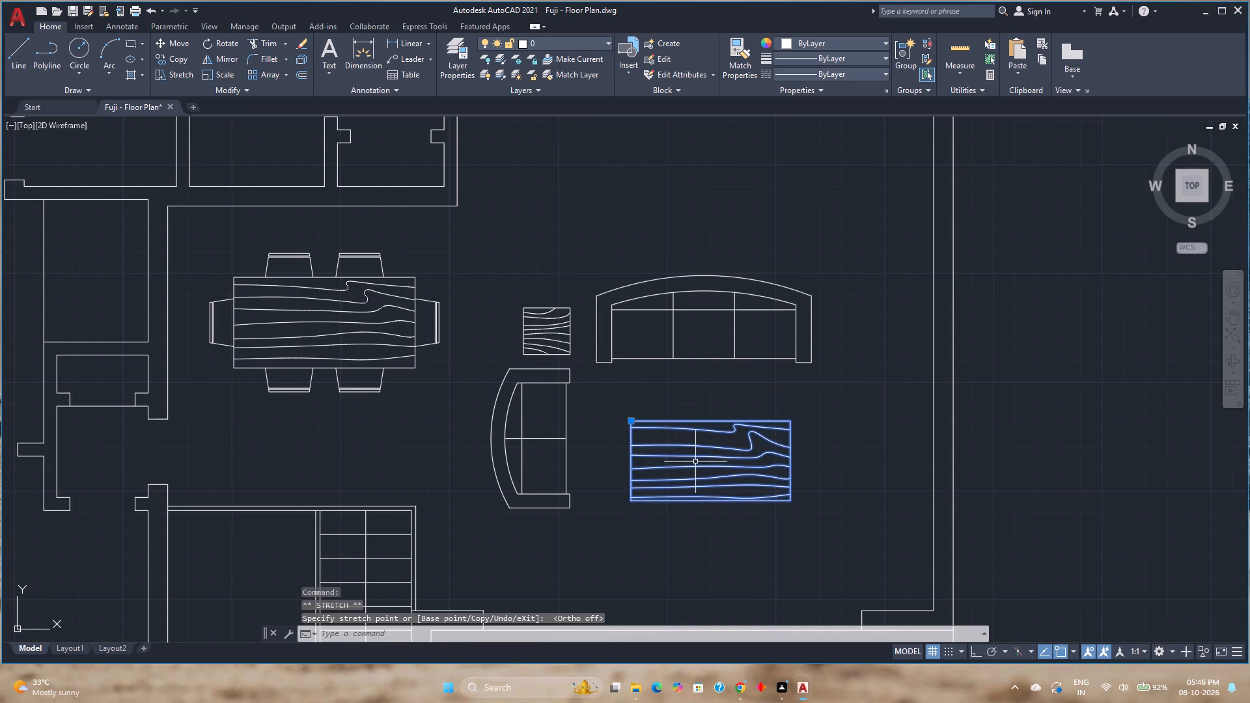
{"action": "key", "text": "Escape"}
Save the floor plan drawing.
{"action": "scroll", "coordinate": [753, 449], "scroll_direction": "down", "scroll_amount": 2}
{"action": "middle_click_drag", "start_coordinate": [751, 448], "coordinate": [751, 447]}
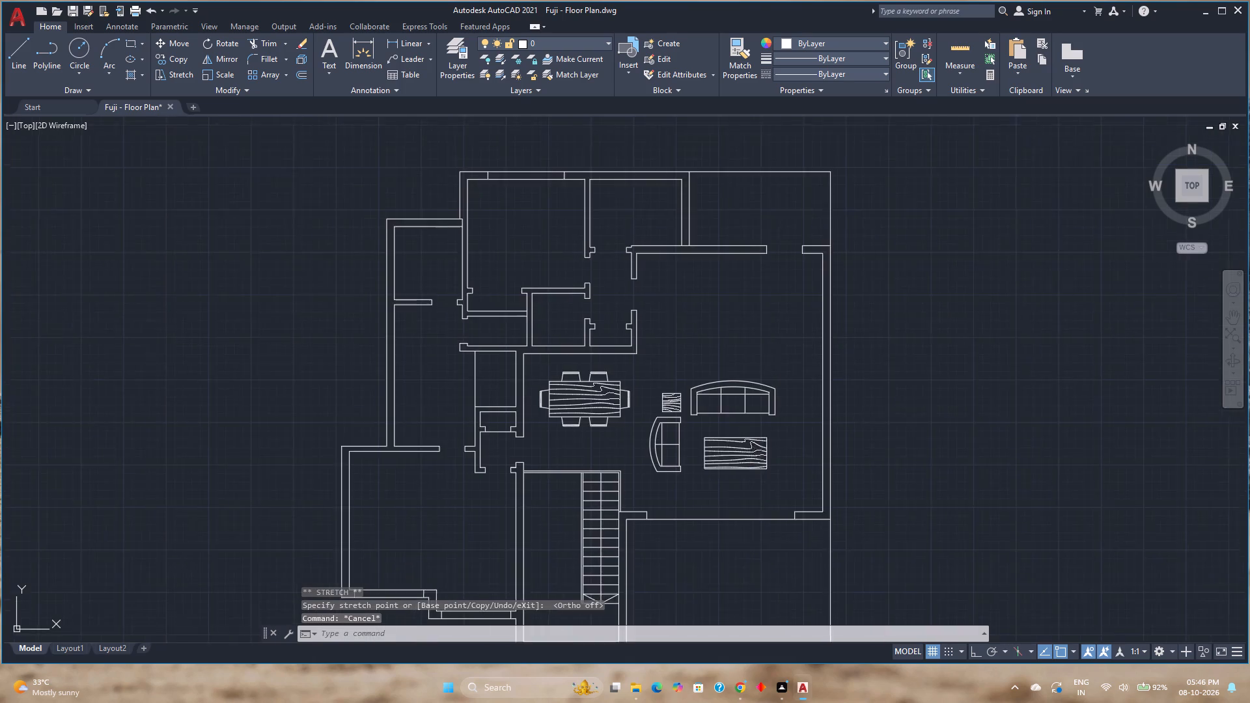
{"action": "middle_click_drag", "start_coordinate": [751, 447], "coordinate": [720, 400]}
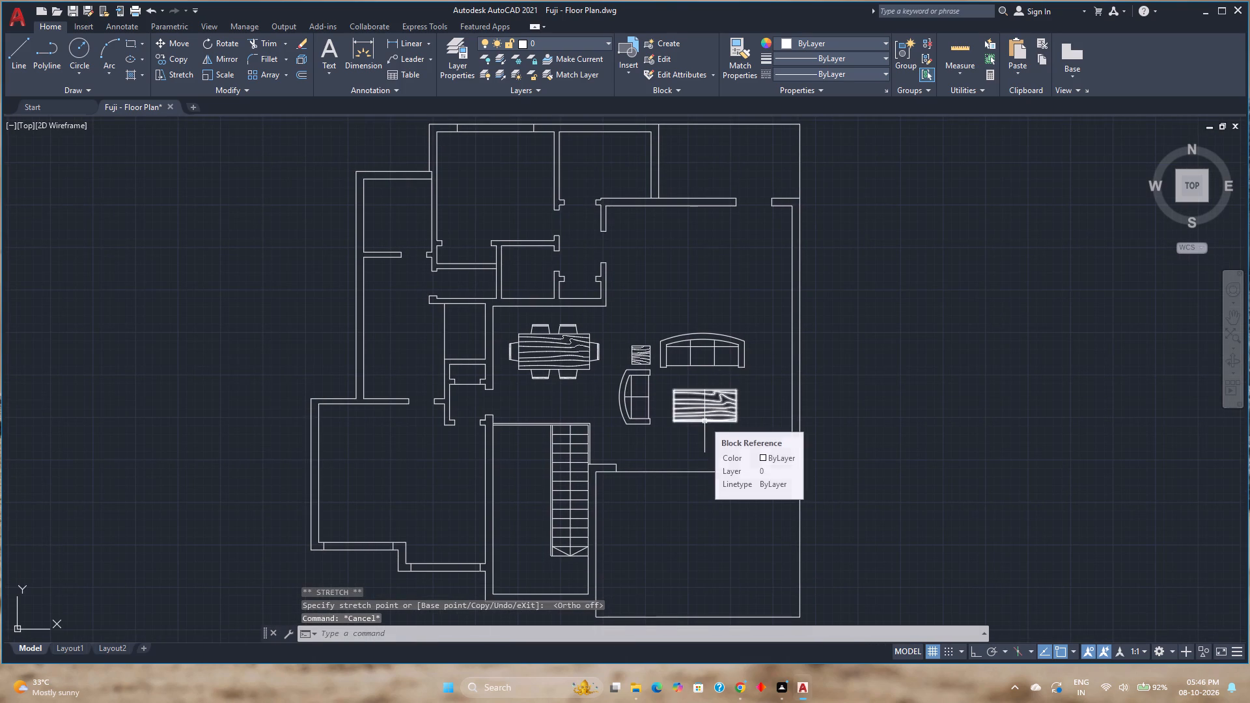
{"action": "key", "text": "ctrl+s"}
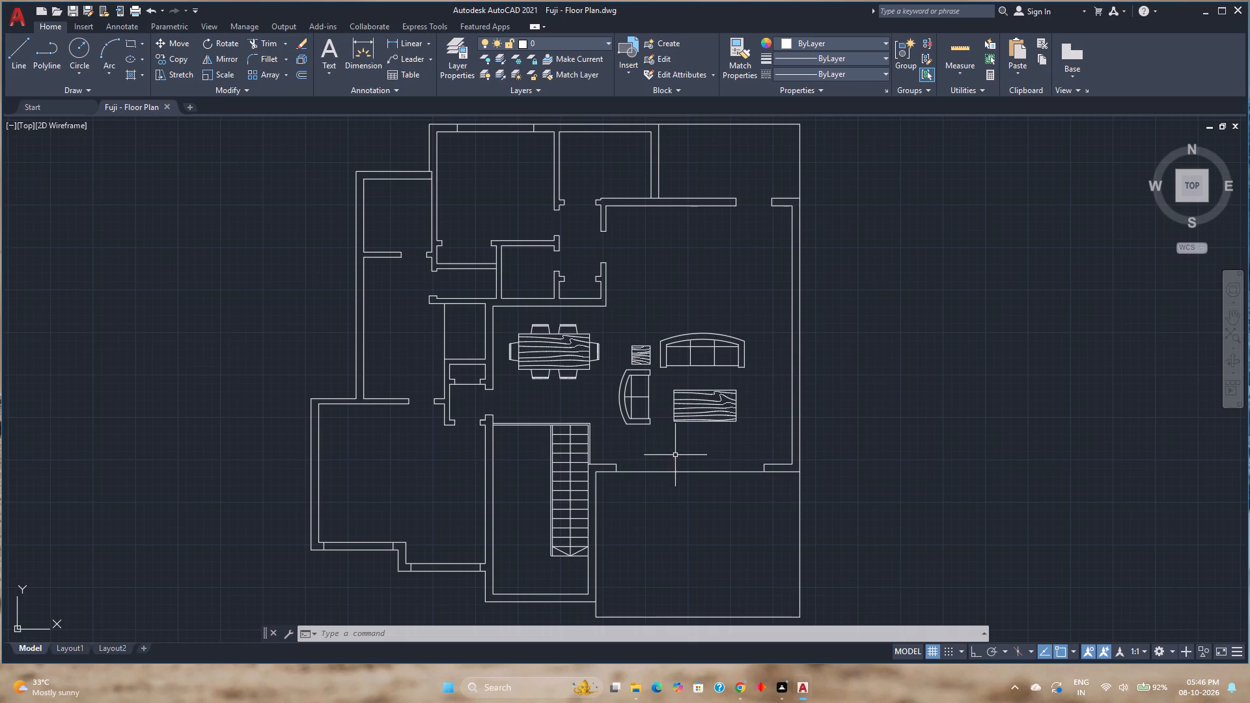
Draw a straight east-west line between the side walls of the narrow recess south of the large north room, parallel to its back wall.
{"action": "scroll", "coordinate": [675, 454], "scroll_direction": "up", "scroll_amount": 1}
{"action": "scroll", "coordinate": [675, 454], "scroll_direction": "down", "scroll_amount": 1}
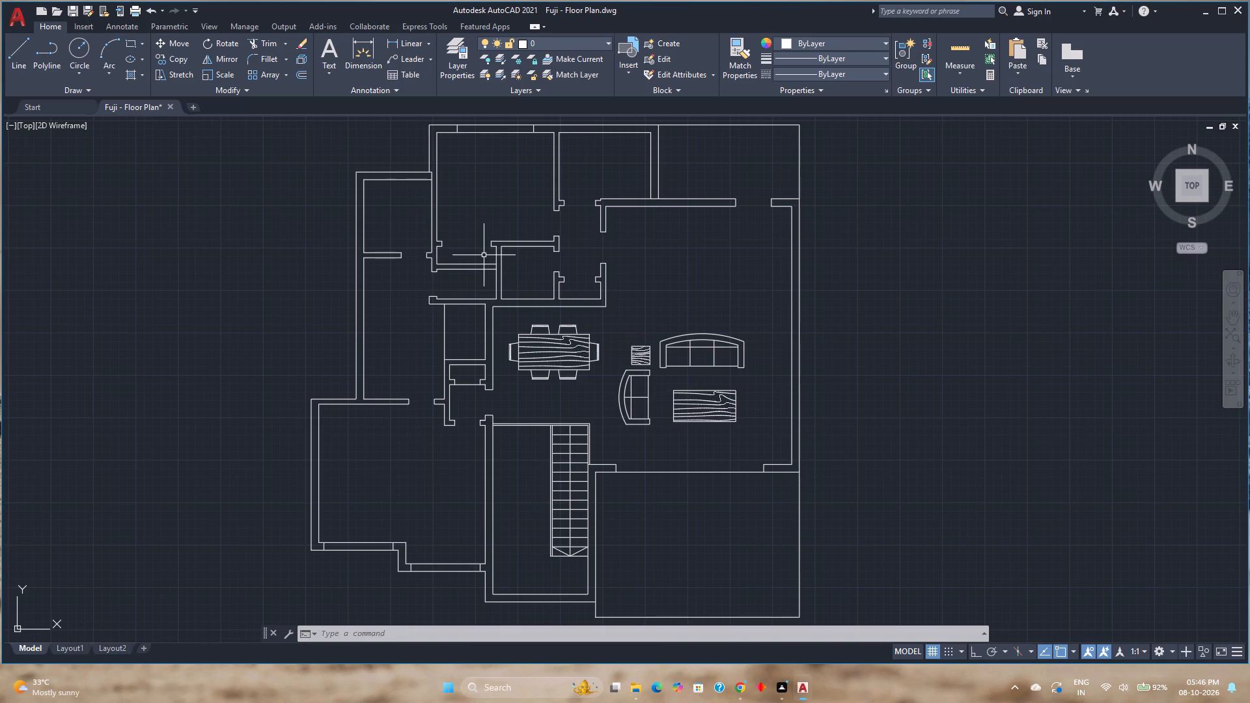
{"action": "scroll", "coordinate": [484, 255], "scroll_direction": "up", "scroll_amount": 4}
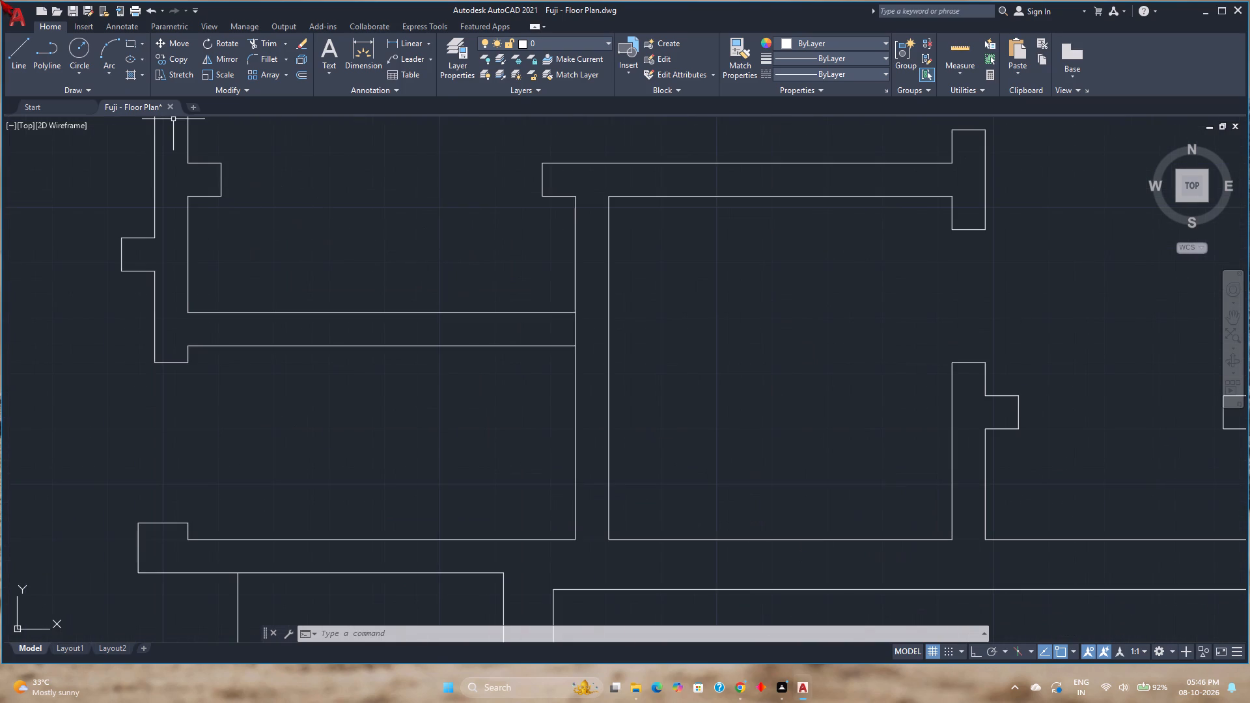
{"action": "left_click", "coordinate": [20, 67]}
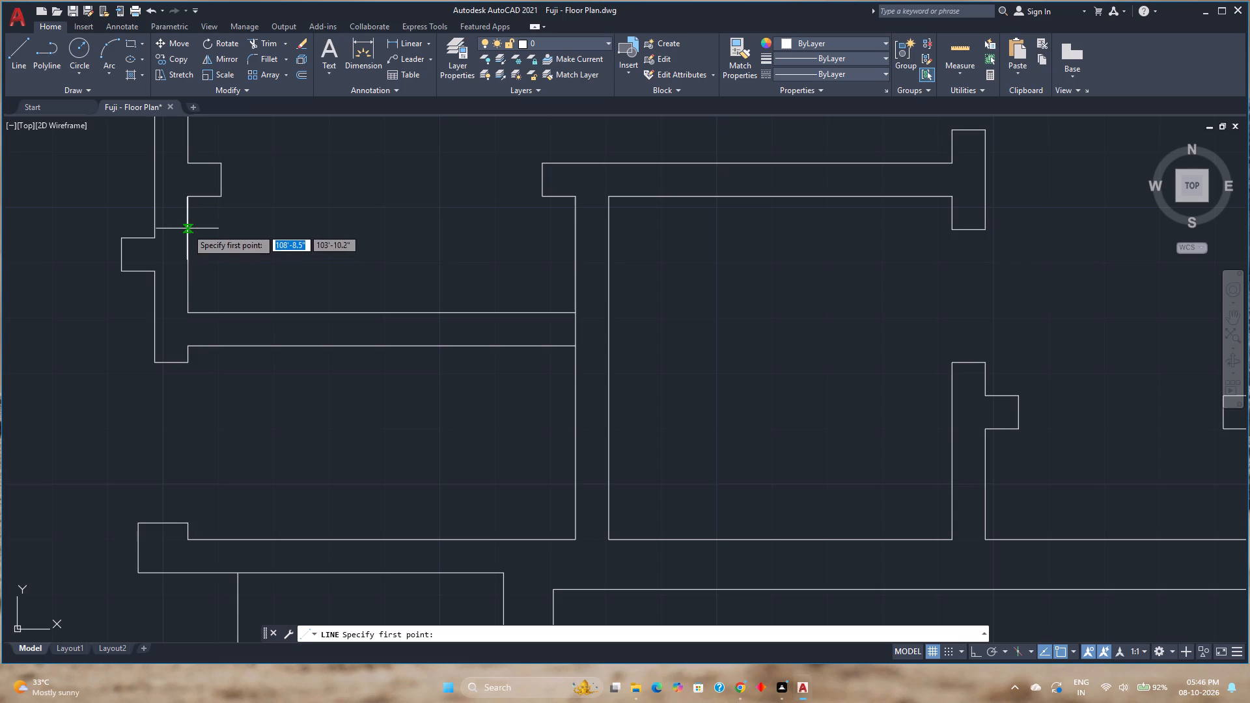
{"action": "left_click", "coordinate": [187, 220]}
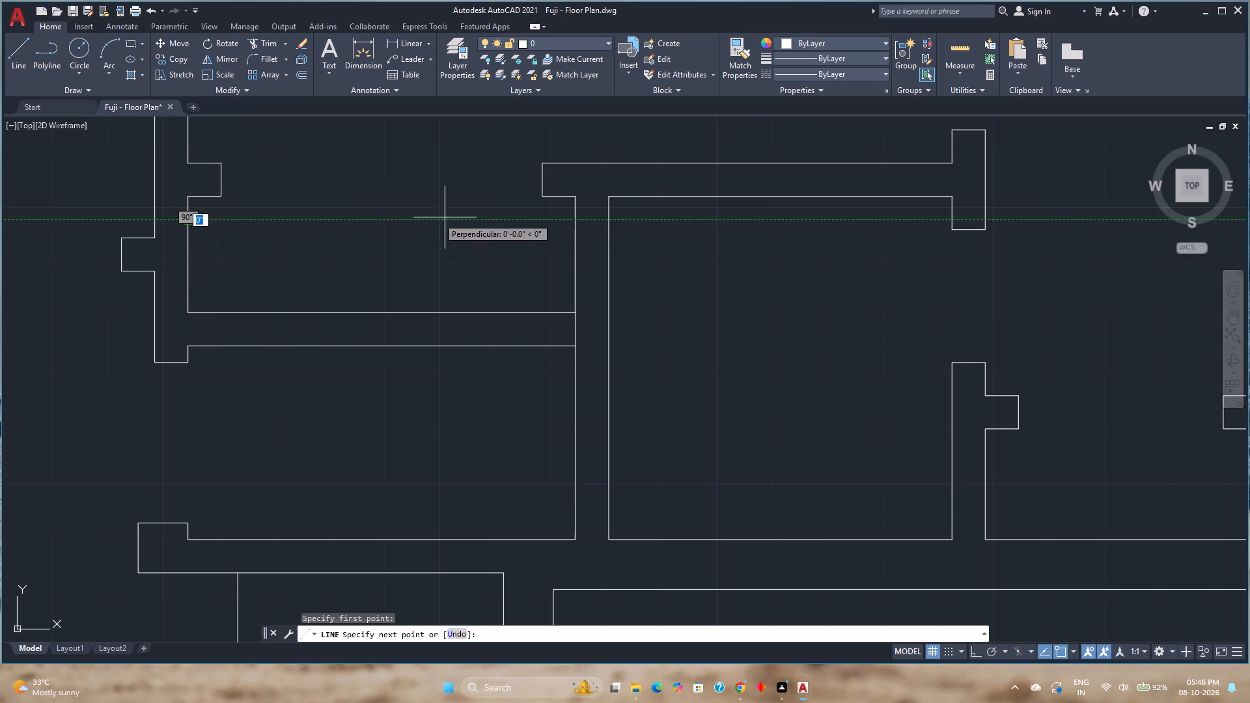
{"action": "left_click", "coordinate": [575, 221]}
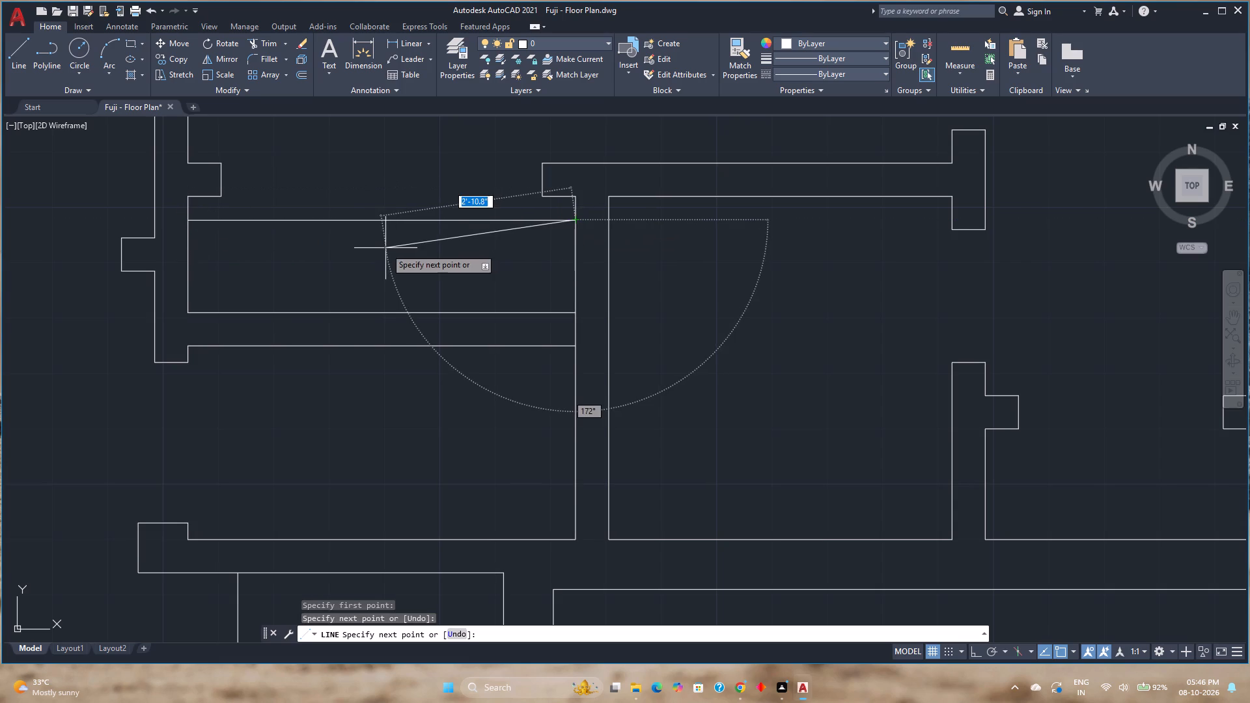
{"action": "key", "text": "Escape"}
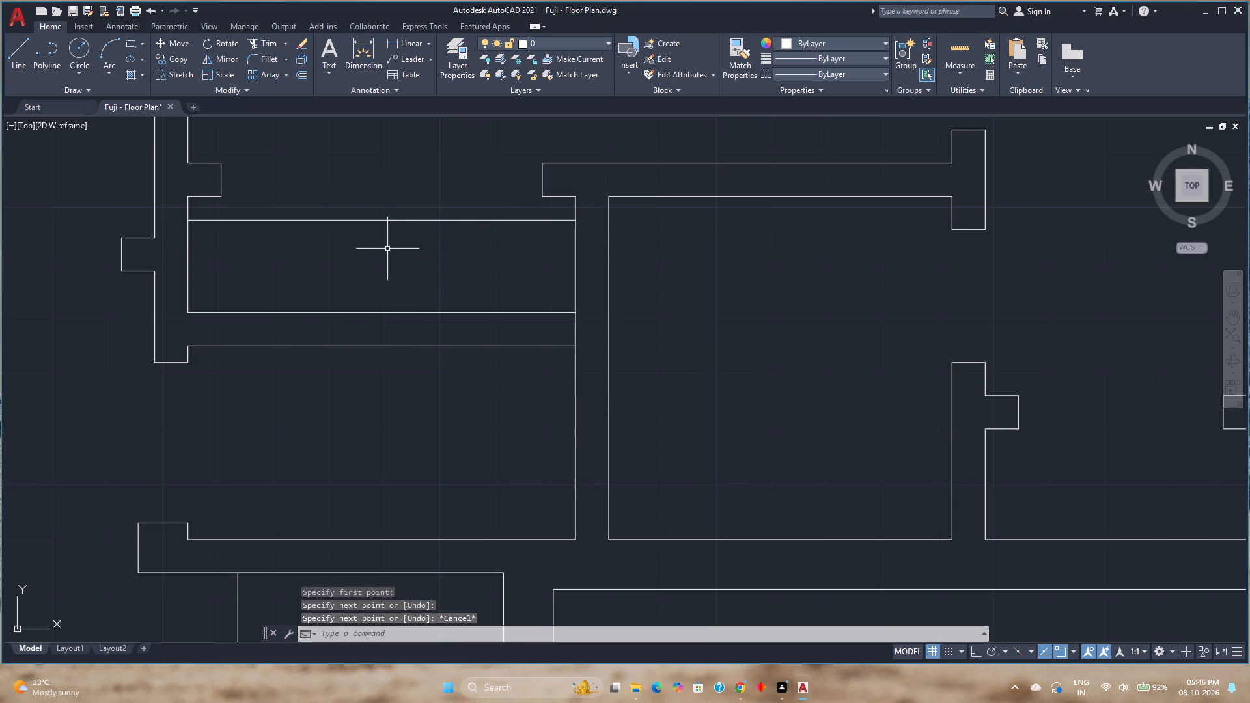
{"action": "scroll", "coordinate": [402, 311], "scroll_direction": "down", "scroll_amount": 1}
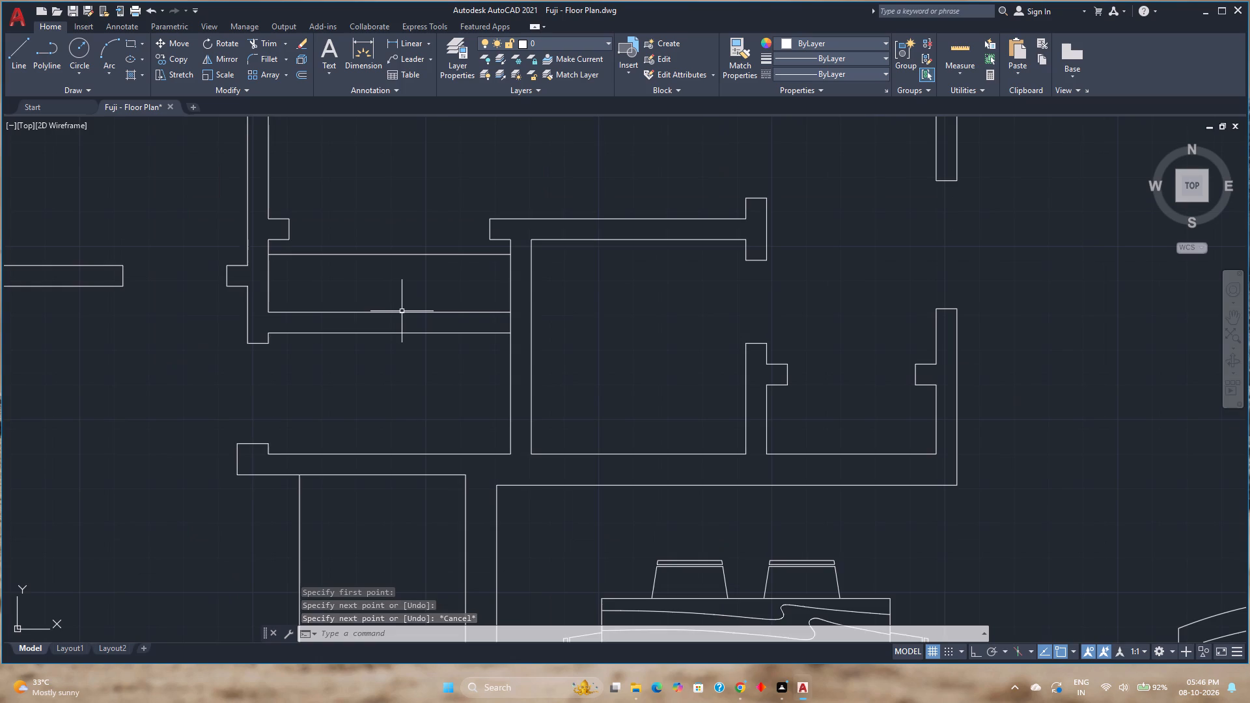
{"action": "scroll", "coordinate": [403, 311], "scroll_direction": "down", "scroll_amount": 2}
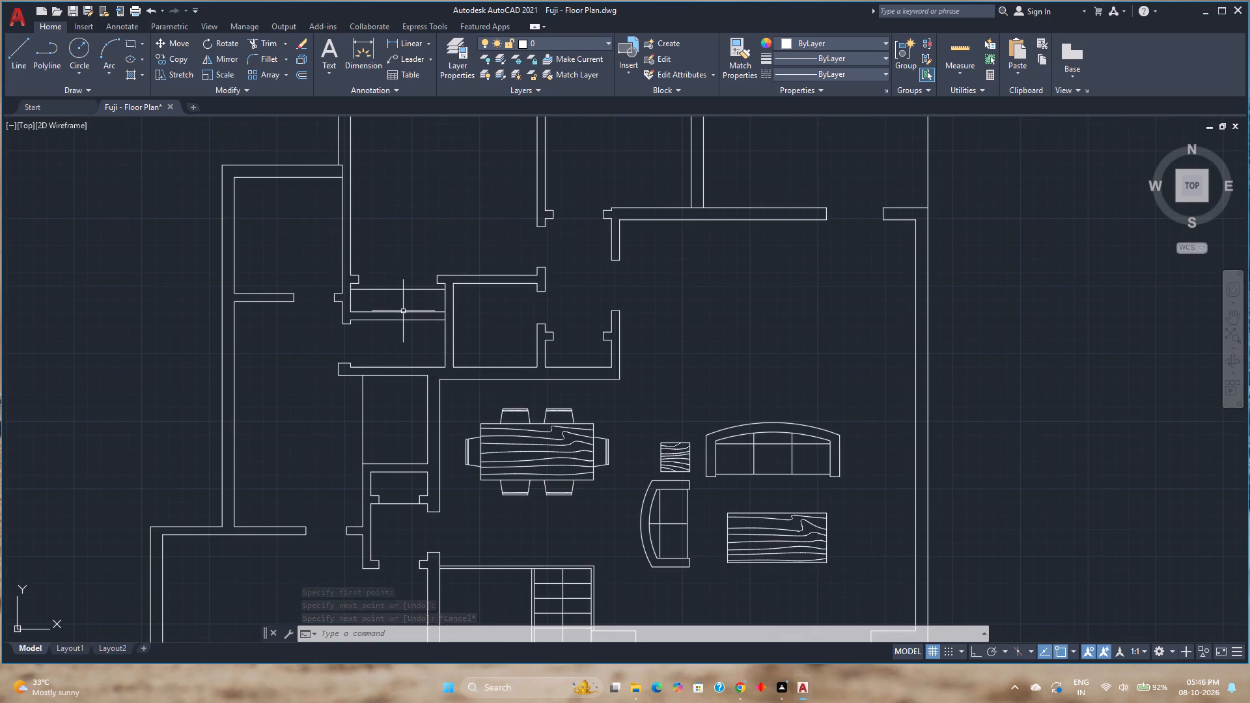
Insert the Toilet - Imperial block from the architectural tool palette in the empty space just west of the northwest room.
{"action": "scroll", "coordinate": [403, 311], "scroll_direction": "down", "scroll_amount": 1}
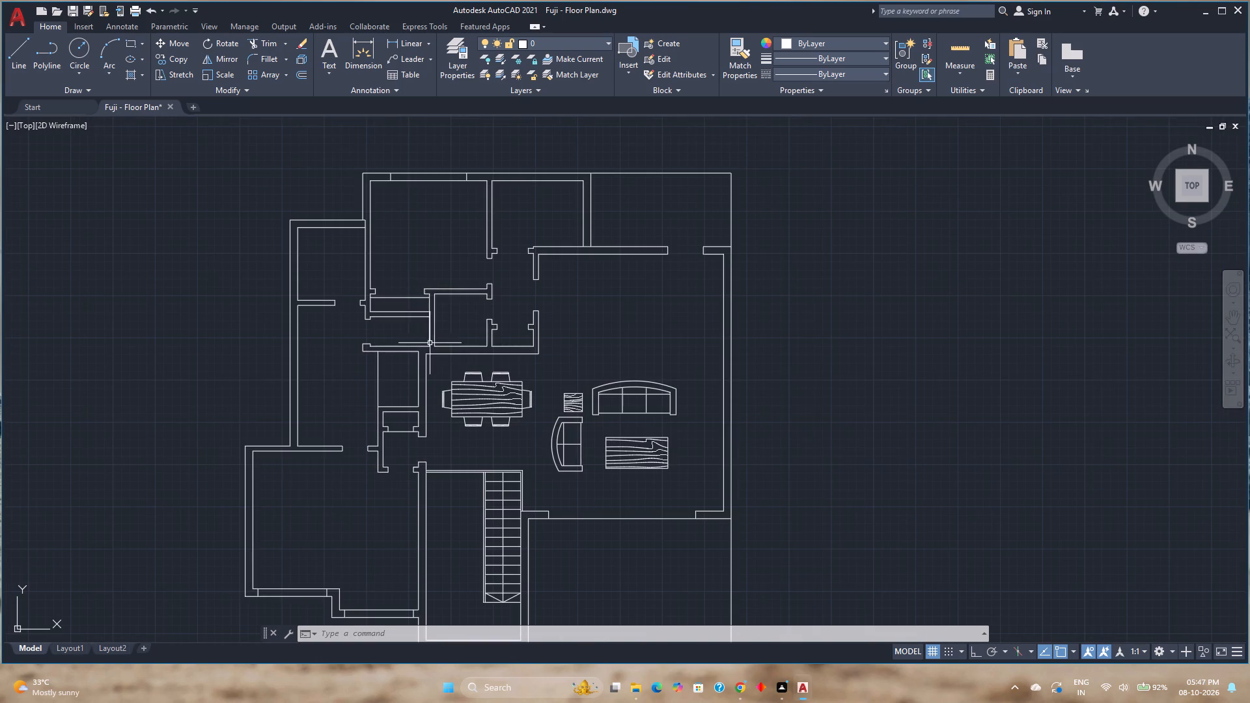
{"action": "key", "text": "ctrl+2"}
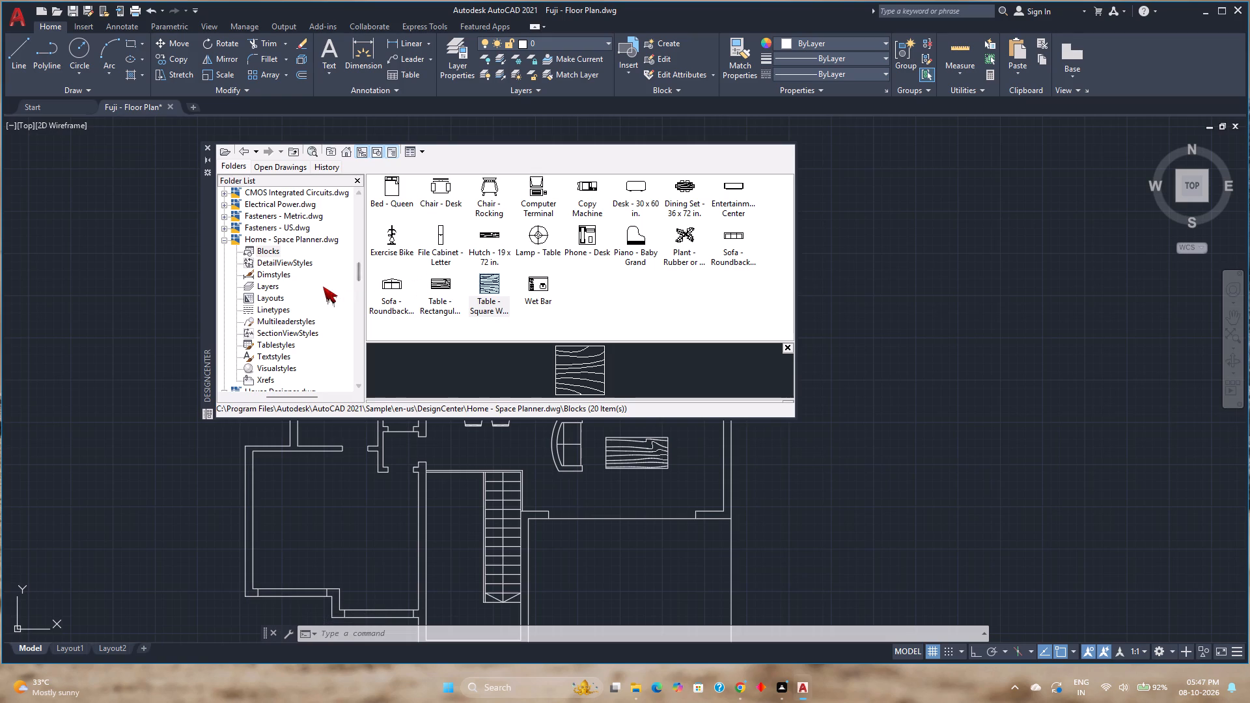
{"action": "left_click", "coordinate": [210, 149]}
{"action": "key", "text": "ctrl+3"}
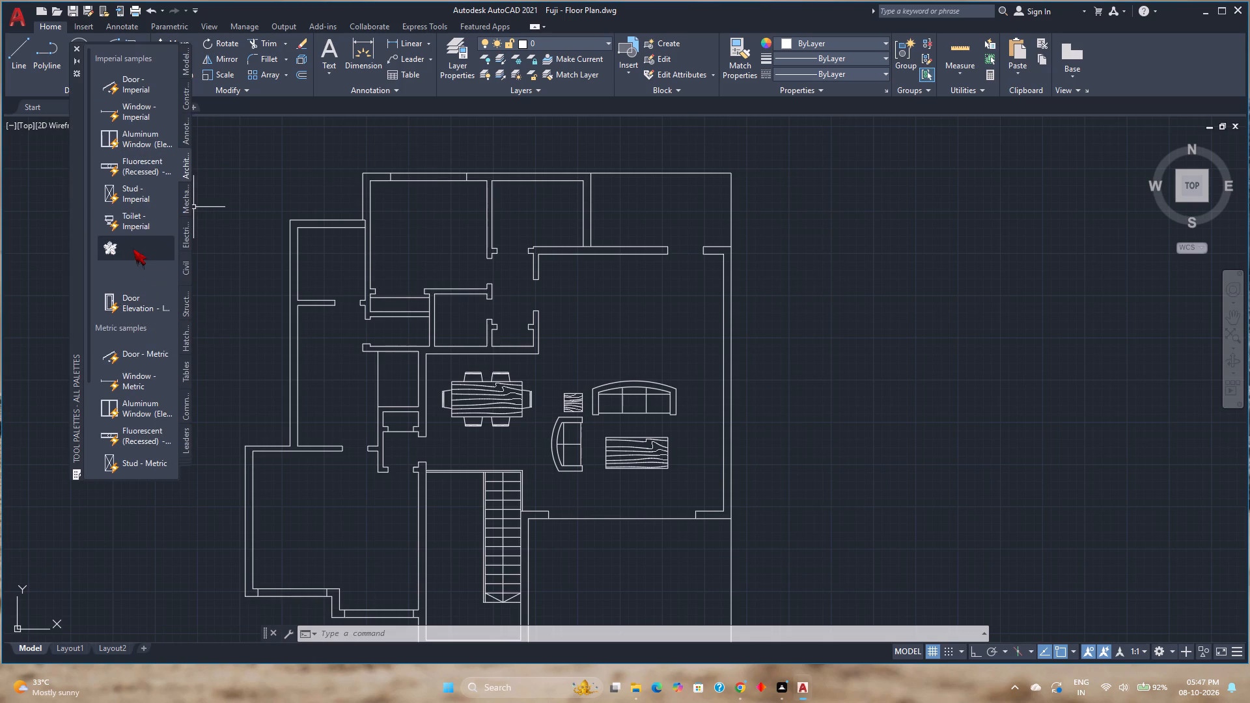
{"action": "left_click", "coordinate": [132, 225]}
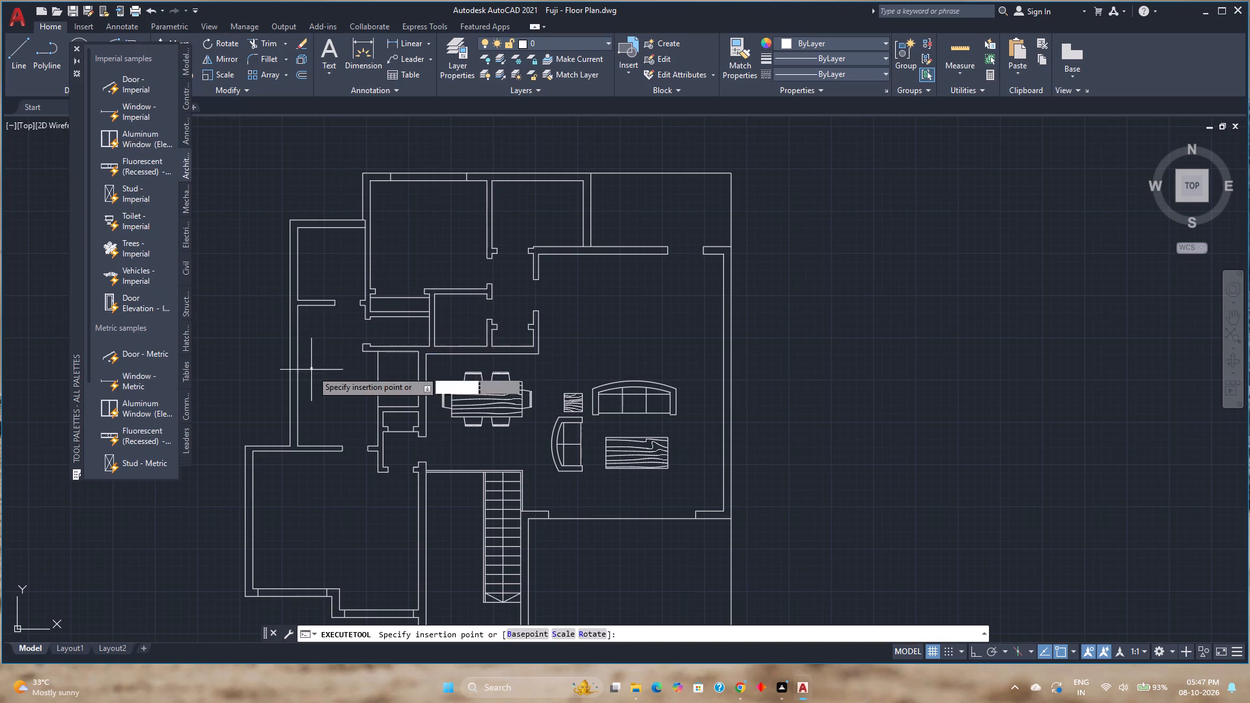
{"action": "left_click", "coordinate": [130, 193]}
{"action": "left_click", "coordinate": [130, 193]}
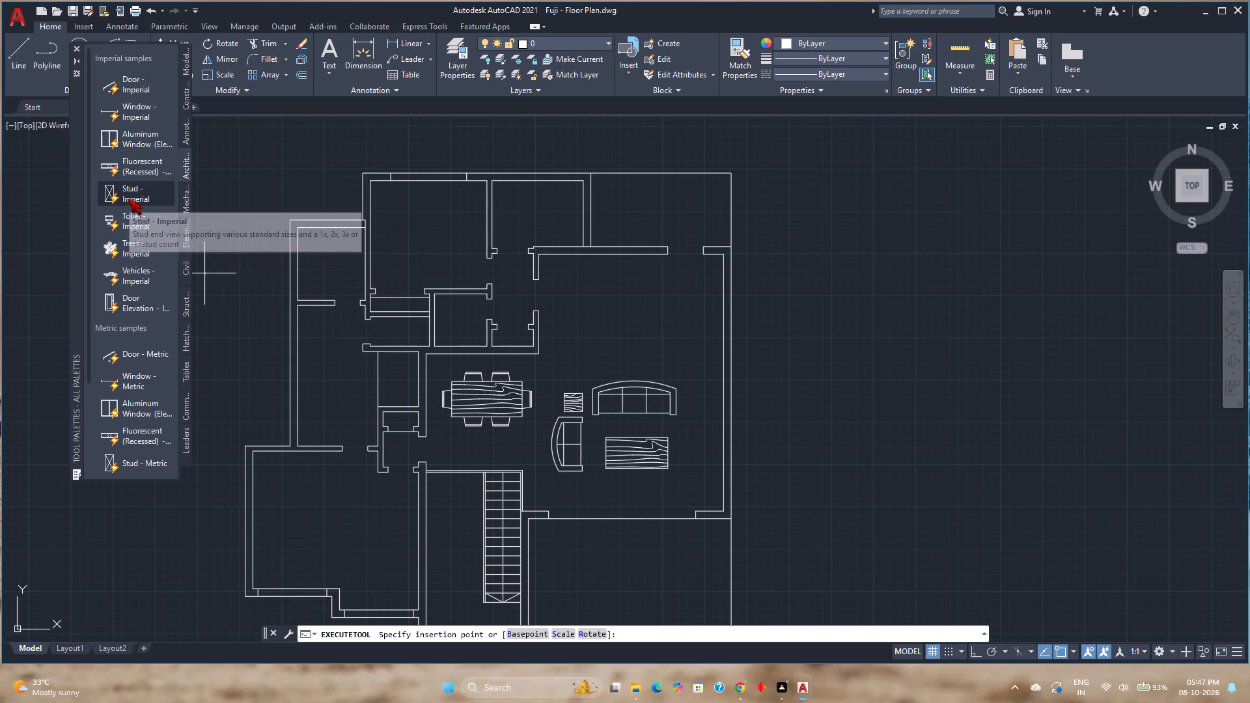
{"action": "left_click", "coordinate": [128, 214]}
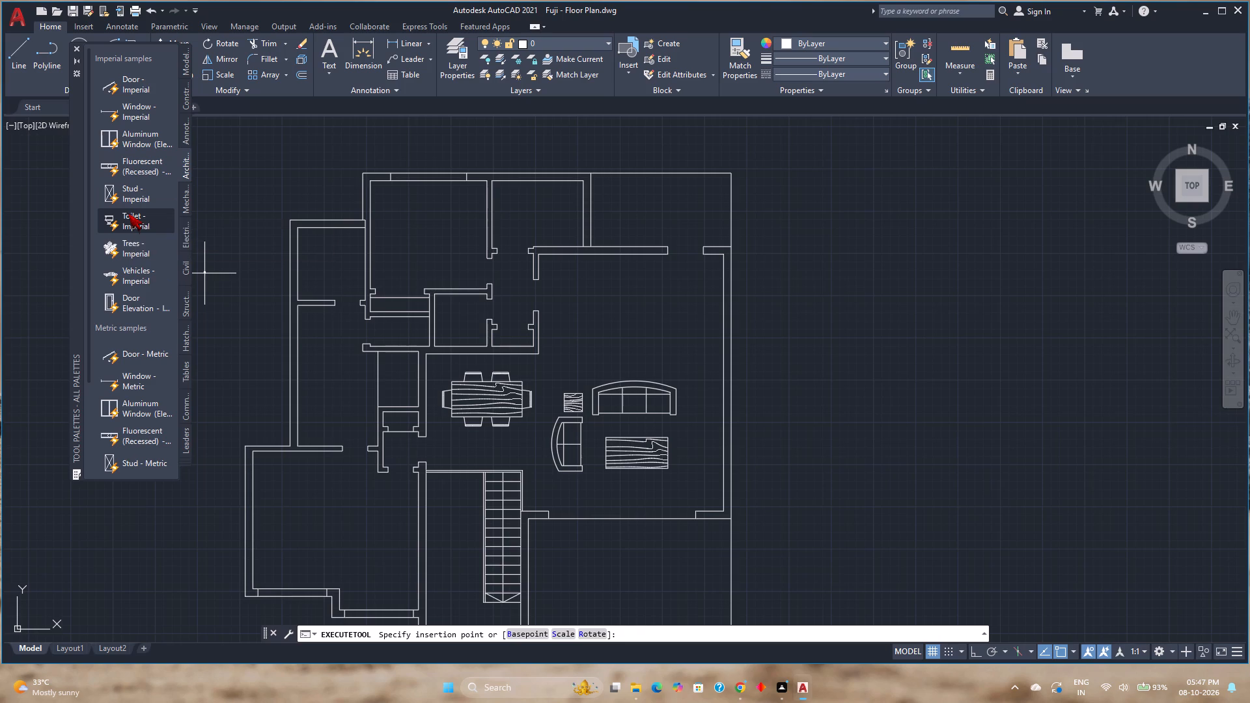
{"action": "left_click", "coordinate": [268, 260]}
Enlarge the toilet block slightly with Scale, using a base point at its foot and picking the scale factor freehand.
{"action": "scroll", "coordinate": [268, 262], "scroll_direction": "up", "scroll_amount": 9}
{"action": "scroll", "coordinate": [274, 263], "scroll_direction": "down", "scroll_amount": 1}
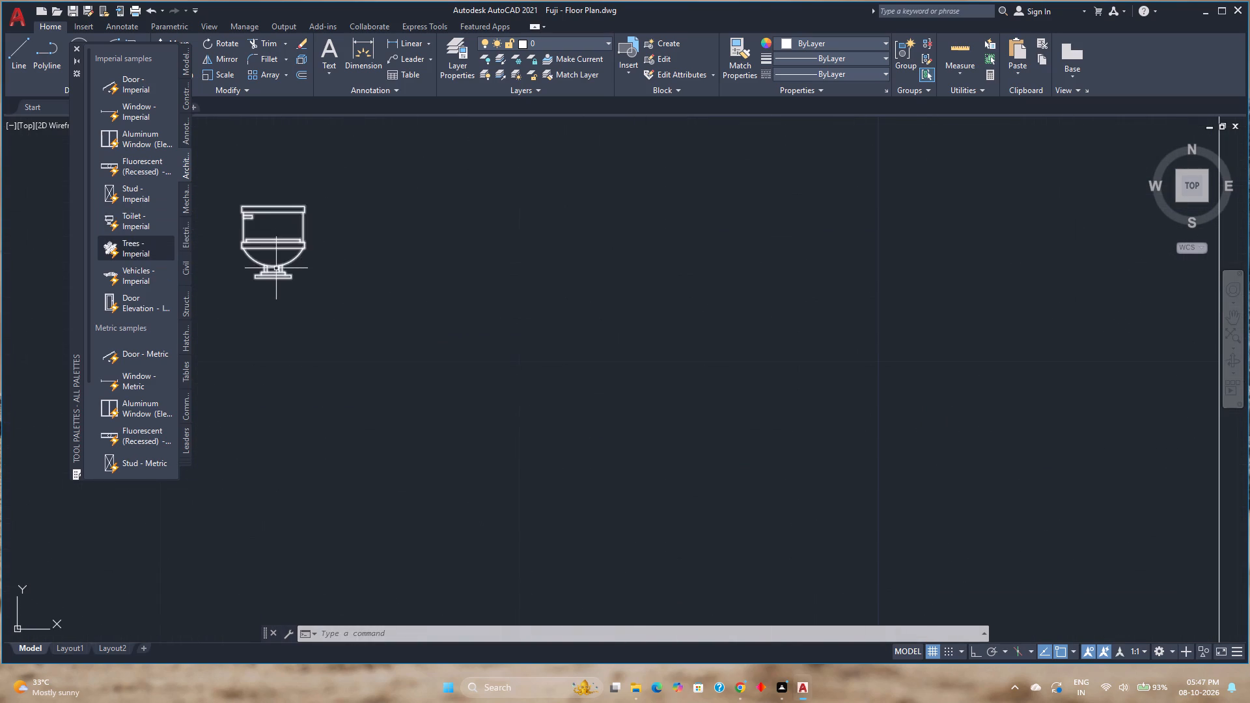
{"action": "left_click", "coordinate": [276, 266]}
{"action": "scroll", "coordinate": [276, 266], "scroll_direction": "down", "scroll_amount": 1}
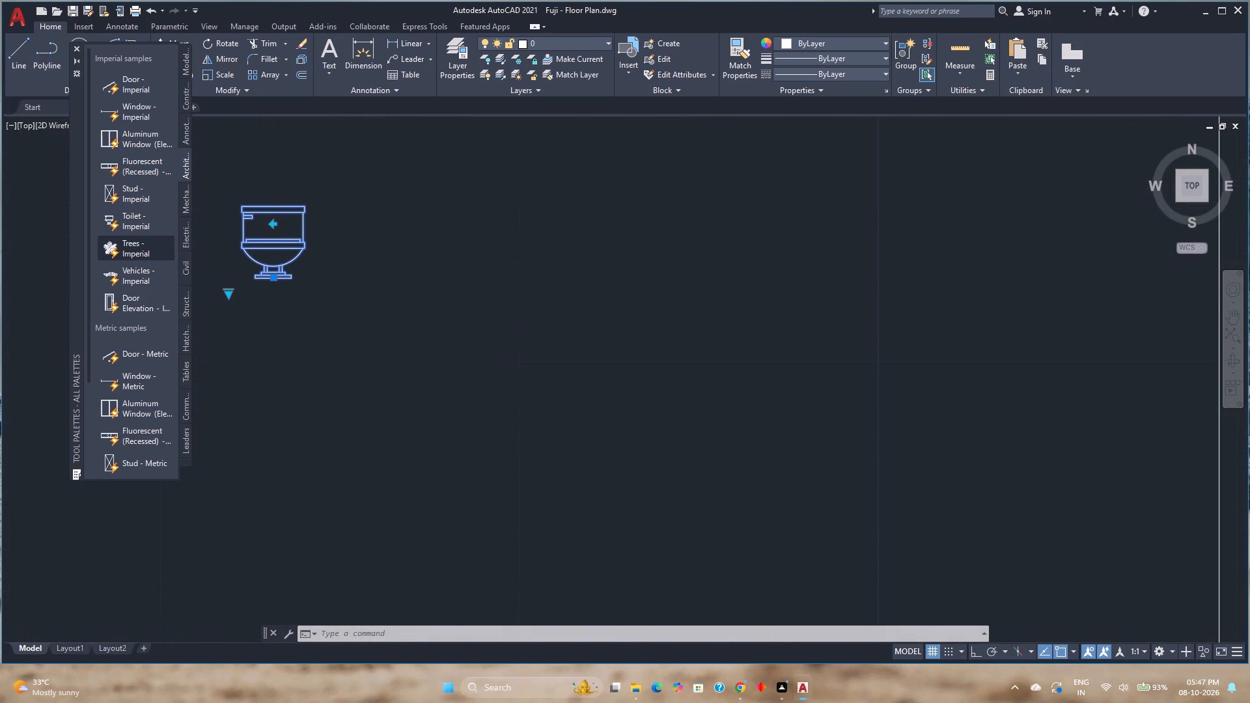
{"action": "key", "text": "s"}
{"action": "key", "text": "c"}
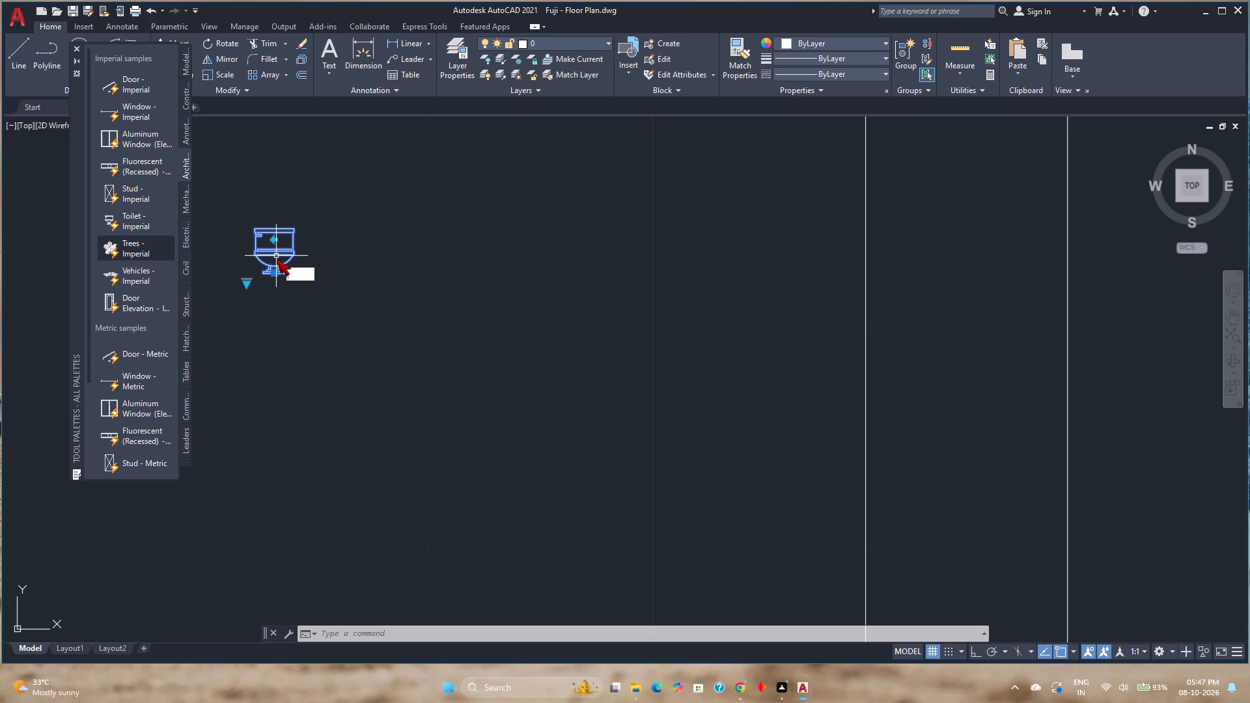
{"action": "key", "text": "Return"}
{"action": "scroll", "coordinate": [281, 256], "scroll_direction": "down", "scroll_amount": 1}
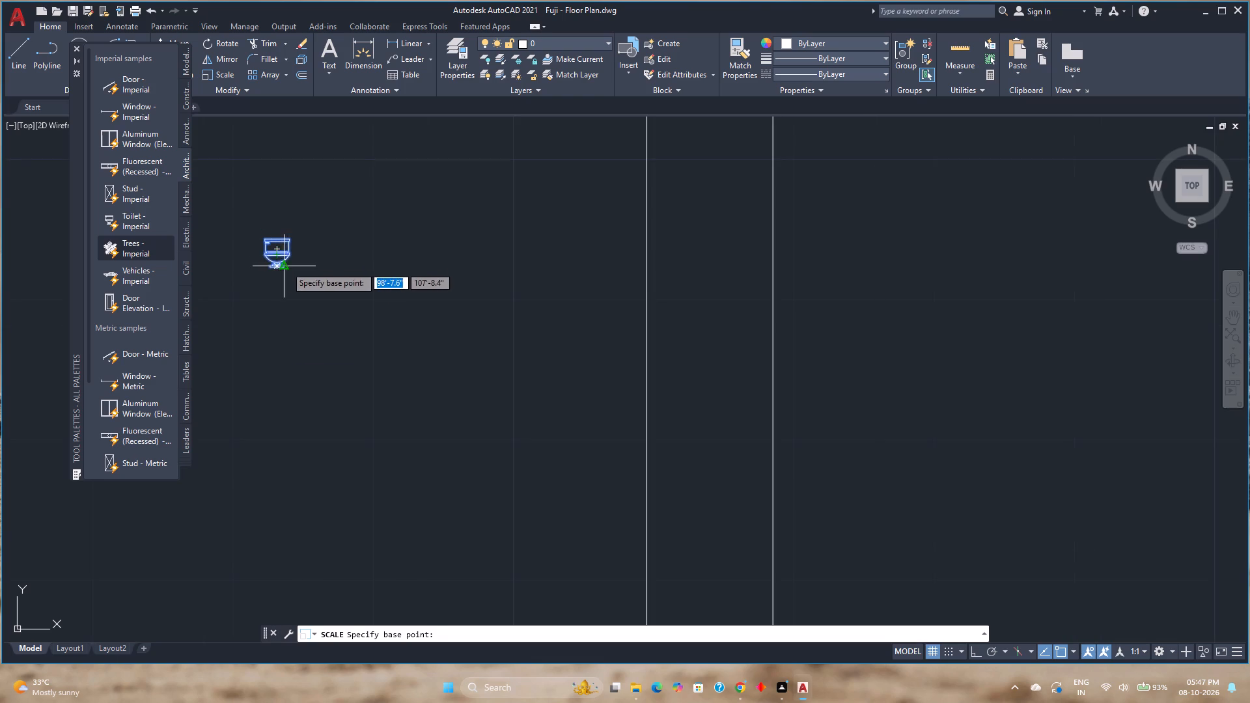
{"action": "left_click", "coordinate": [286, 266]}
{"action": "scroll", "coordinate": [266, 221], "scroll_direction": "down", "scroll_amount": 4}
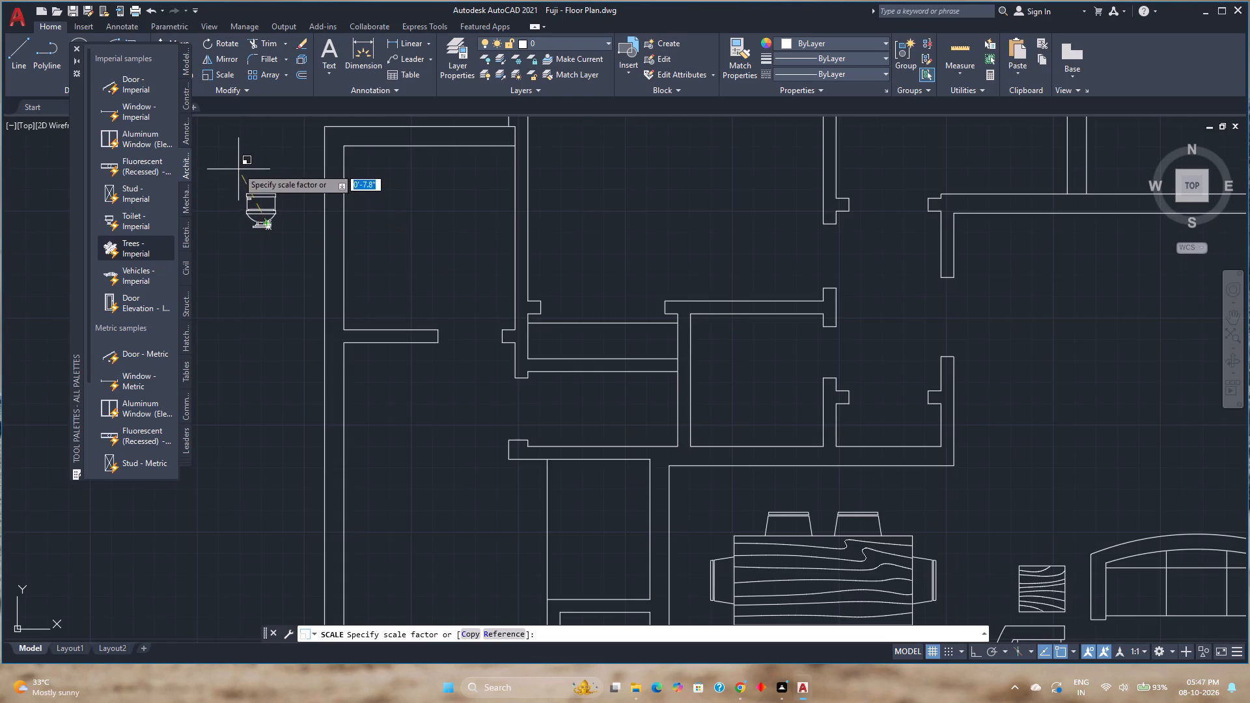
{"action": "left_click", "coordinate": [232, 160]}
Switch the toilet block's visibility state to Round (Plan).
{"action": "left_click", "coordinate": [259, 191]}
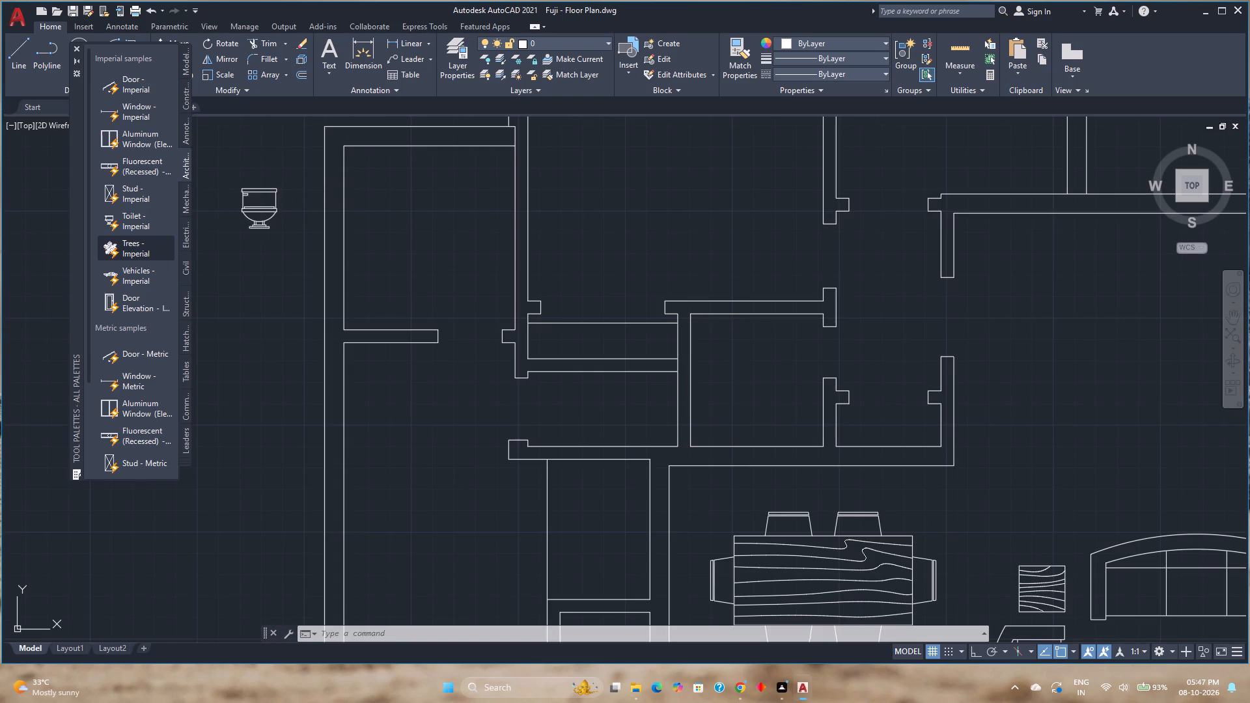
{"action": "right_click", "coordinate": [238, 239]}
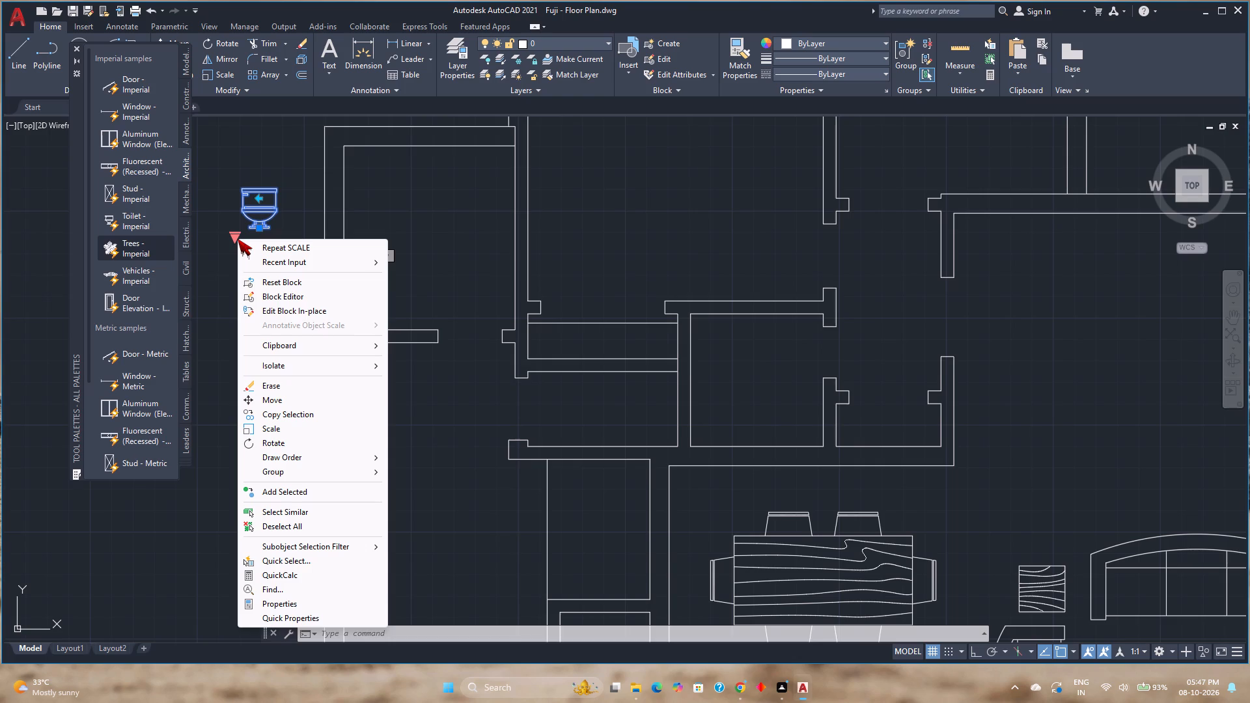
{"action": "key", "text": "Escape"}
{"action": "left_click", "coordinate": [238, 239]}
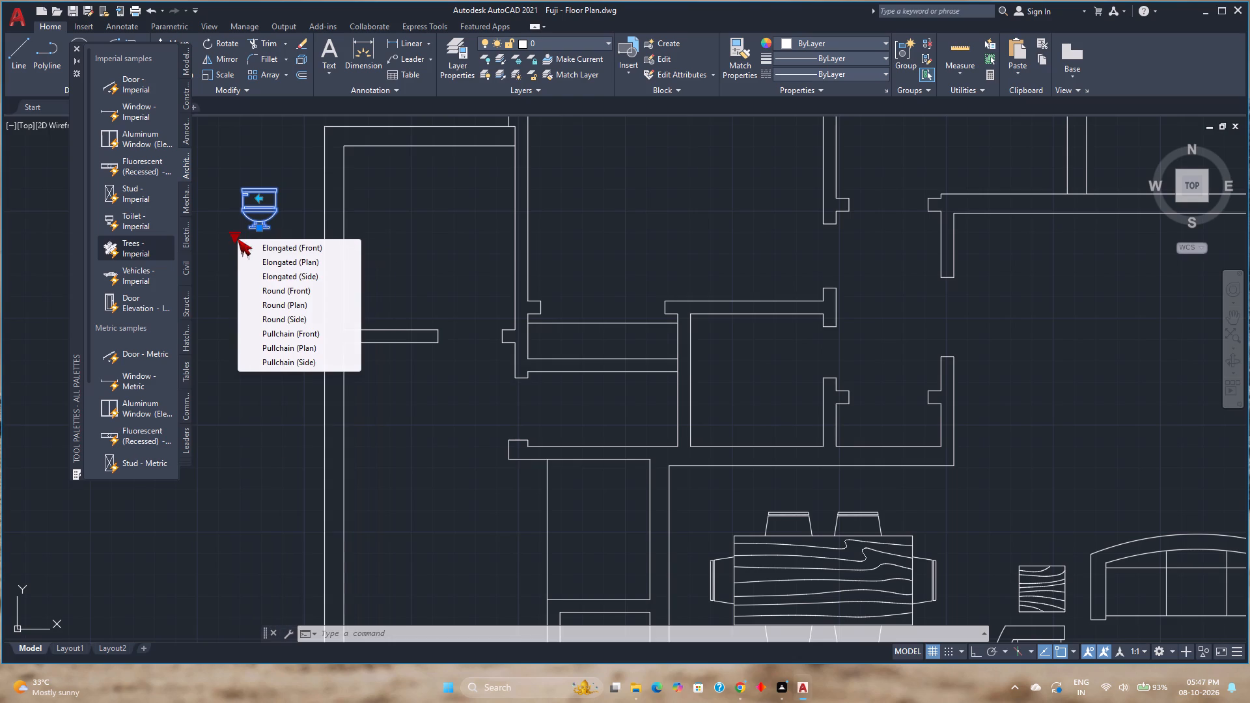
{"action": "left_click", "coordinate": [301, 306]}
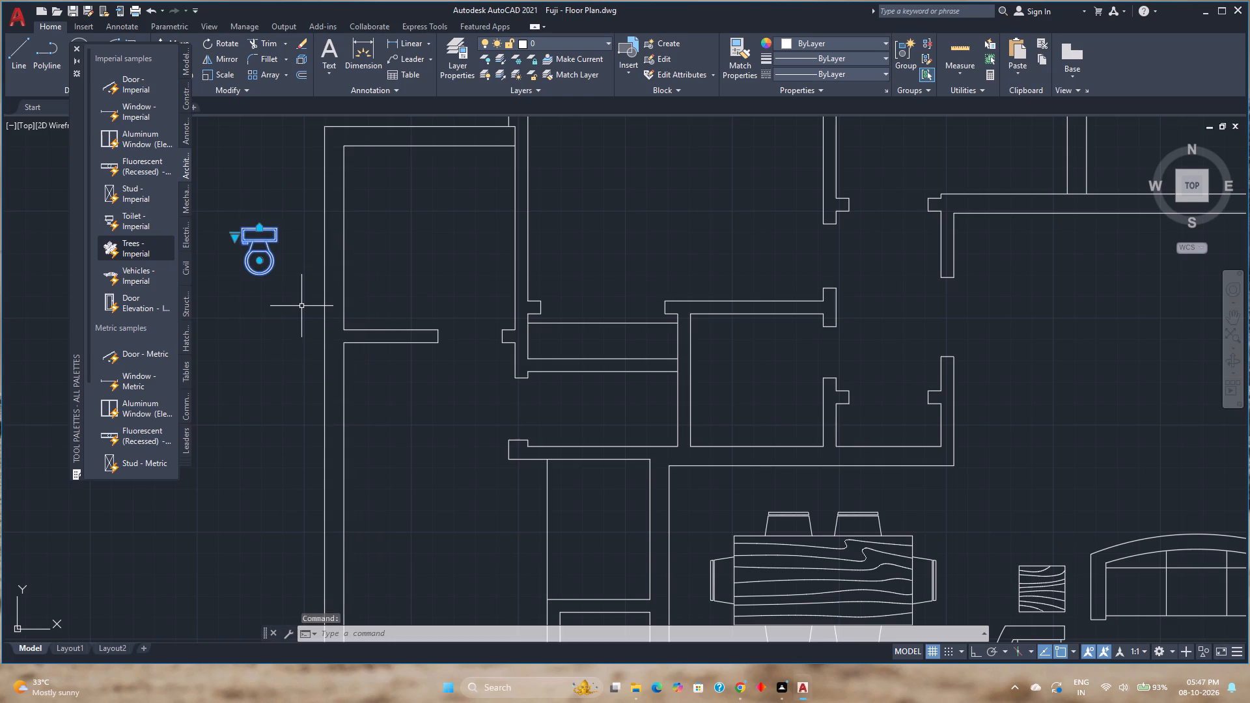
Rotate the toilet 180 degrees about the middle of its tank with Ortho on, so the bowl points north.
{"action": "left_click", "coordinate": [229, 45]}
{"action": "left_click", "coordinate": [257, 231]}
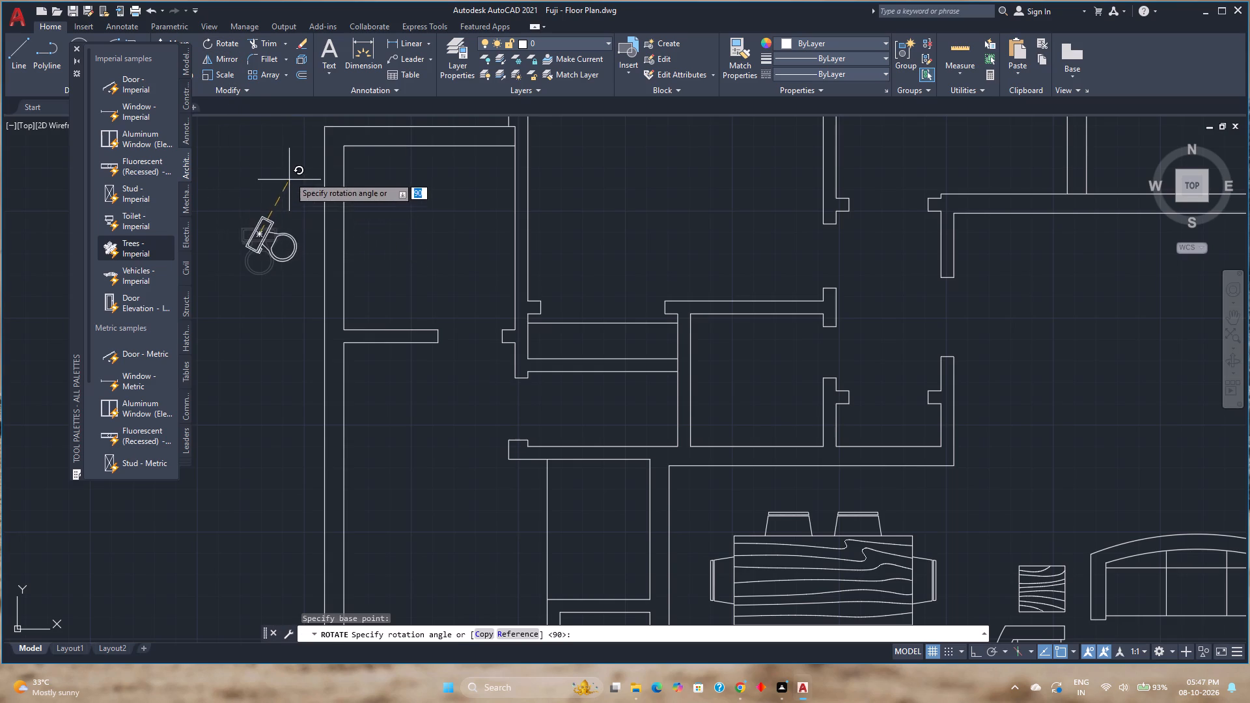
{"action": "key", "text": "F8"}
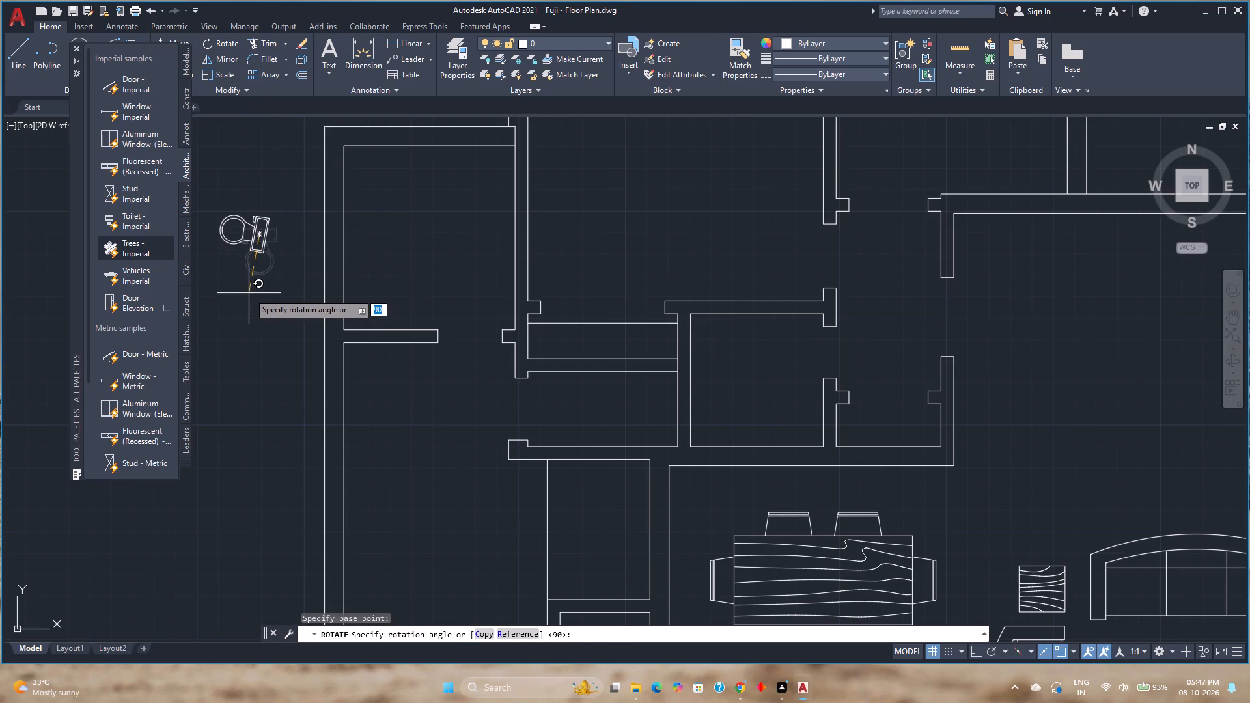
{"action": "left_click", "coordinate": [204, 267]}
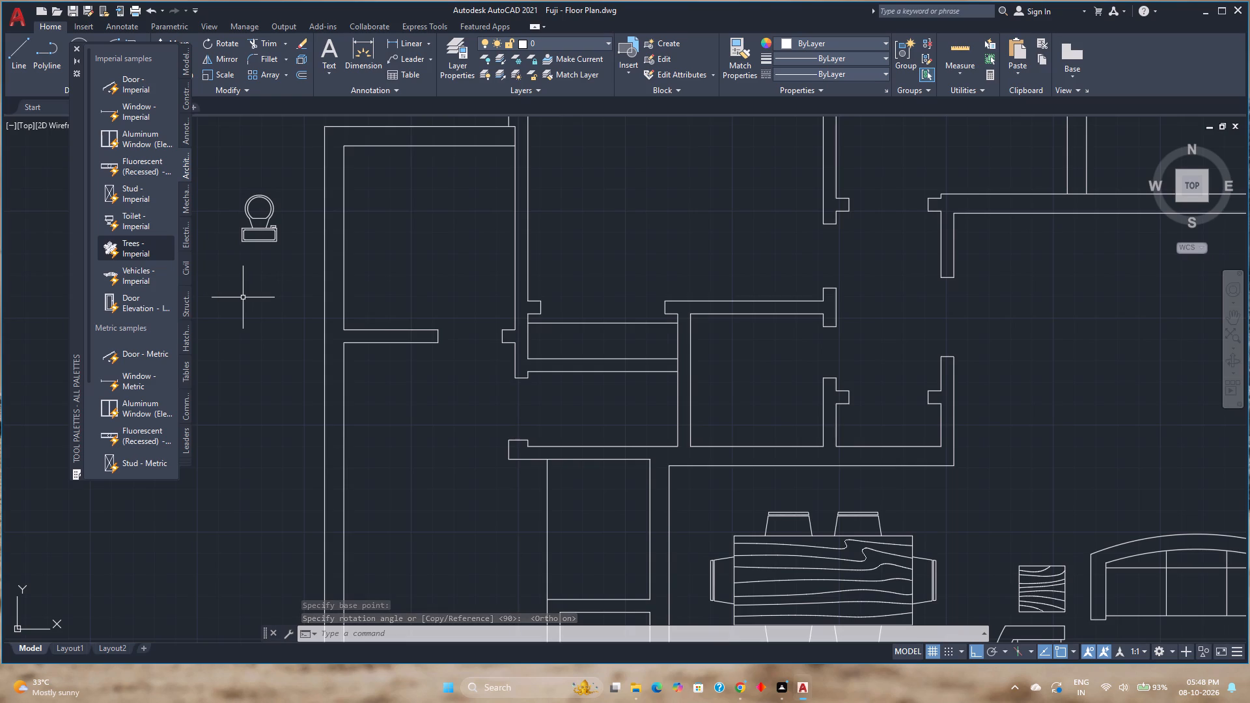
Try the Elongated (Plan) state on the toilet block and settle on Pullchain (Plan).
{"action": "left_click", "coordinate": [260, 228]}
{"action": "left_click", "coordinate": [286, 234]}
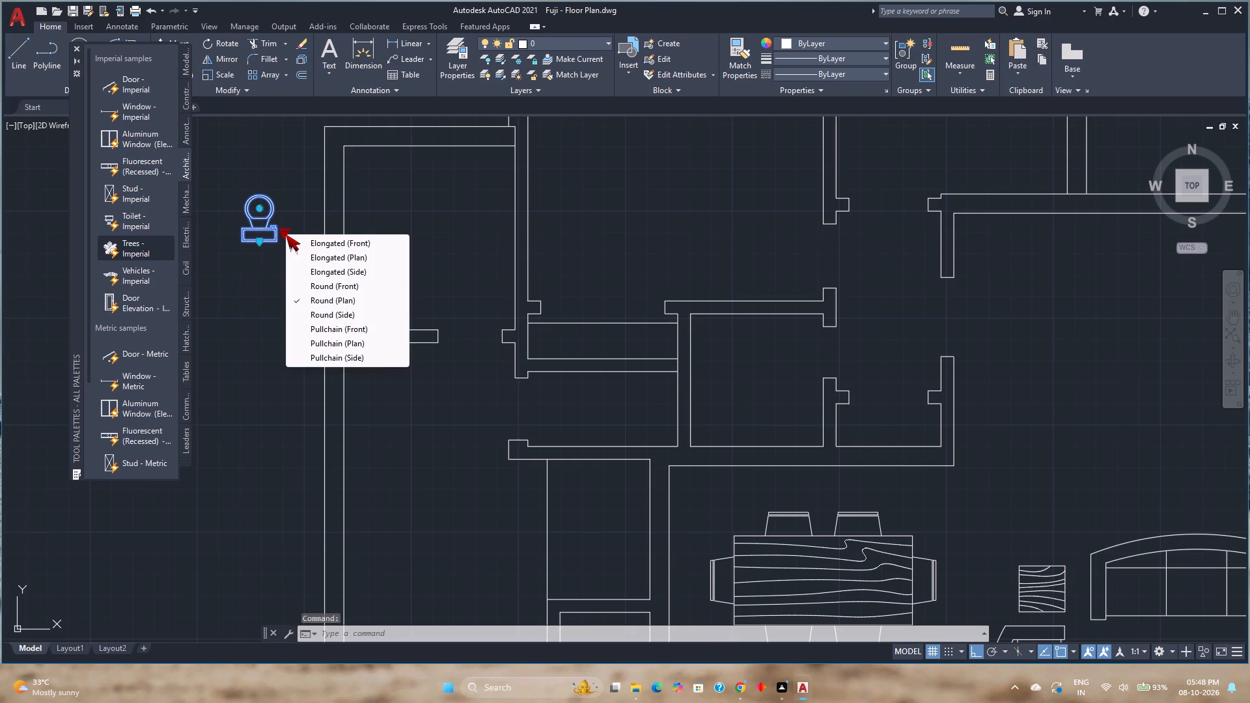
{"action": "left_click", "coordinate": [325, 256]}
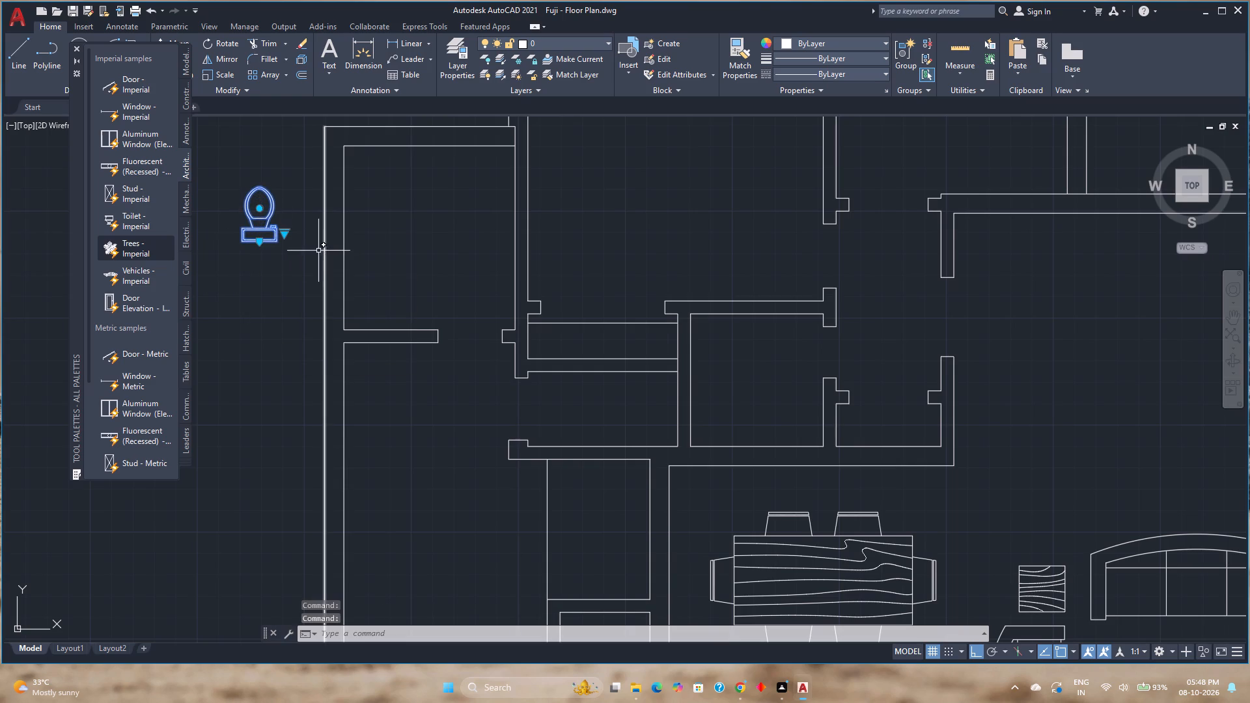
{"action": "left_click", "coordinate": [284, 234]}
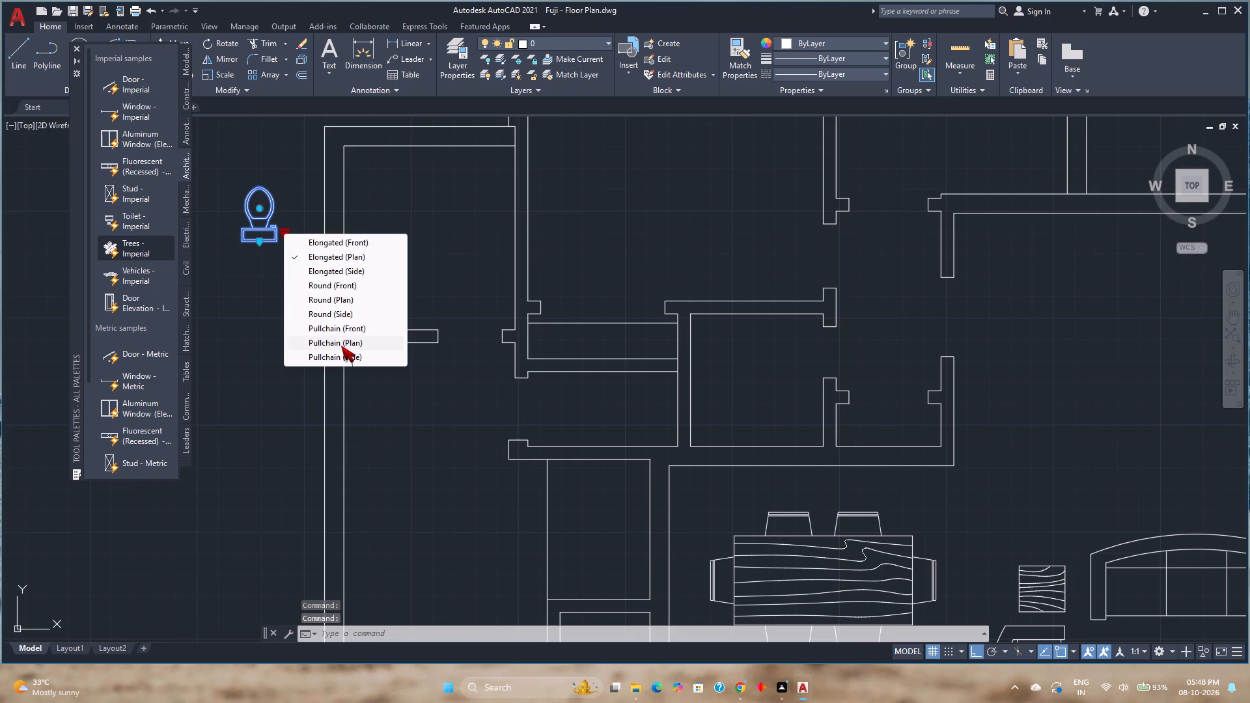
{"action": "left_click", "coordinate": [341, 346]}
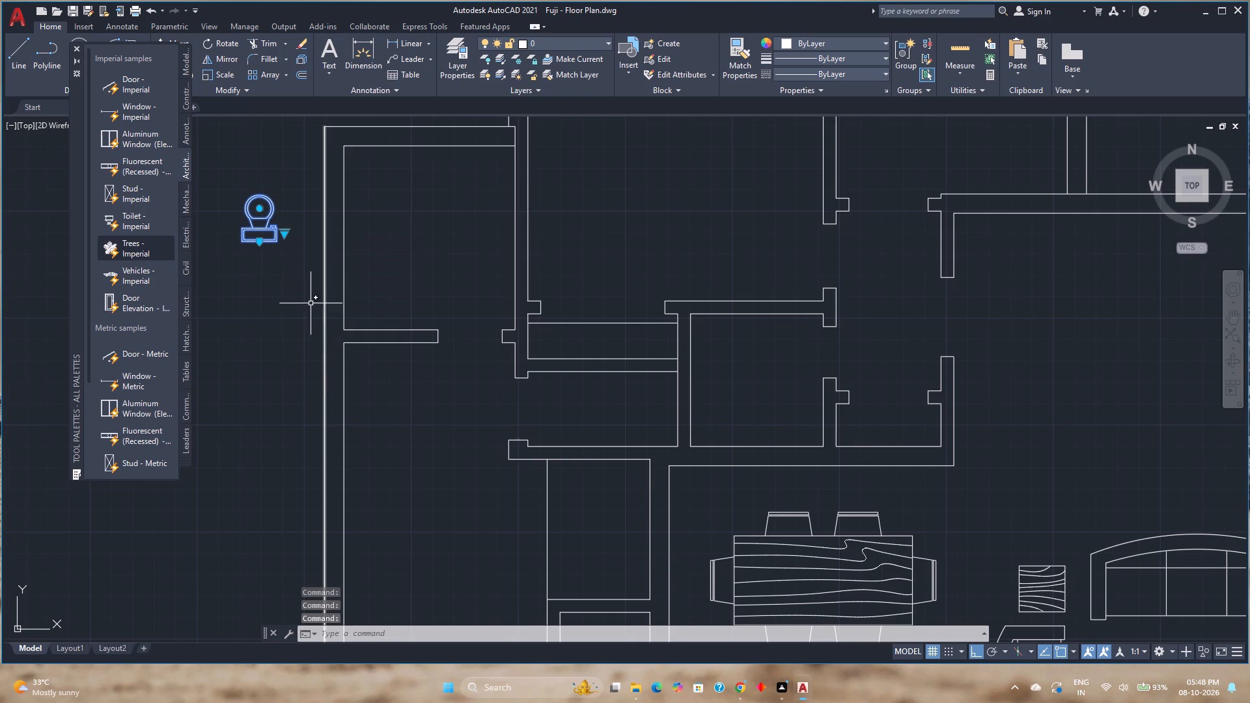
{"action": "left_click", "coordinate": [284, 230]}
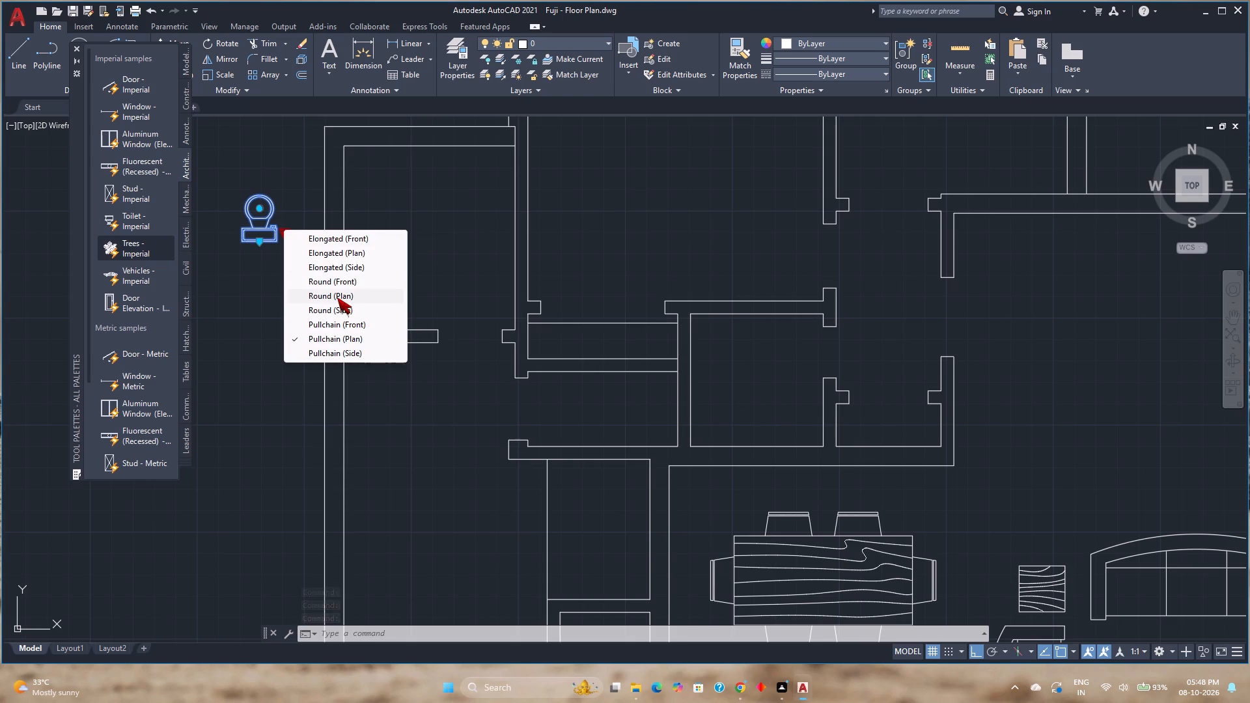
{"action": "left_click", "coordinate": [275, 279]}
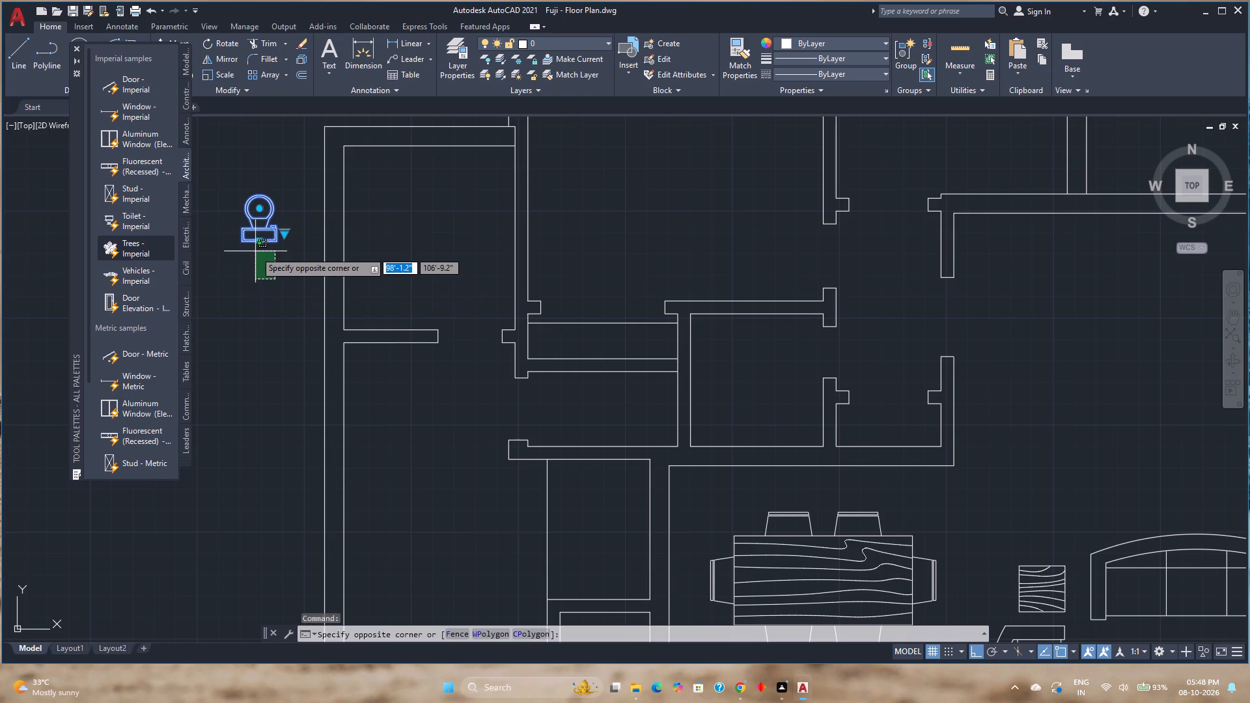
{"action": "key", "text": "Escape"}
Move the toilet by the grip on its tank's south edge into the floor plan with Ortho off.
{"action": "left_click", "coordinate": [259, 241]}
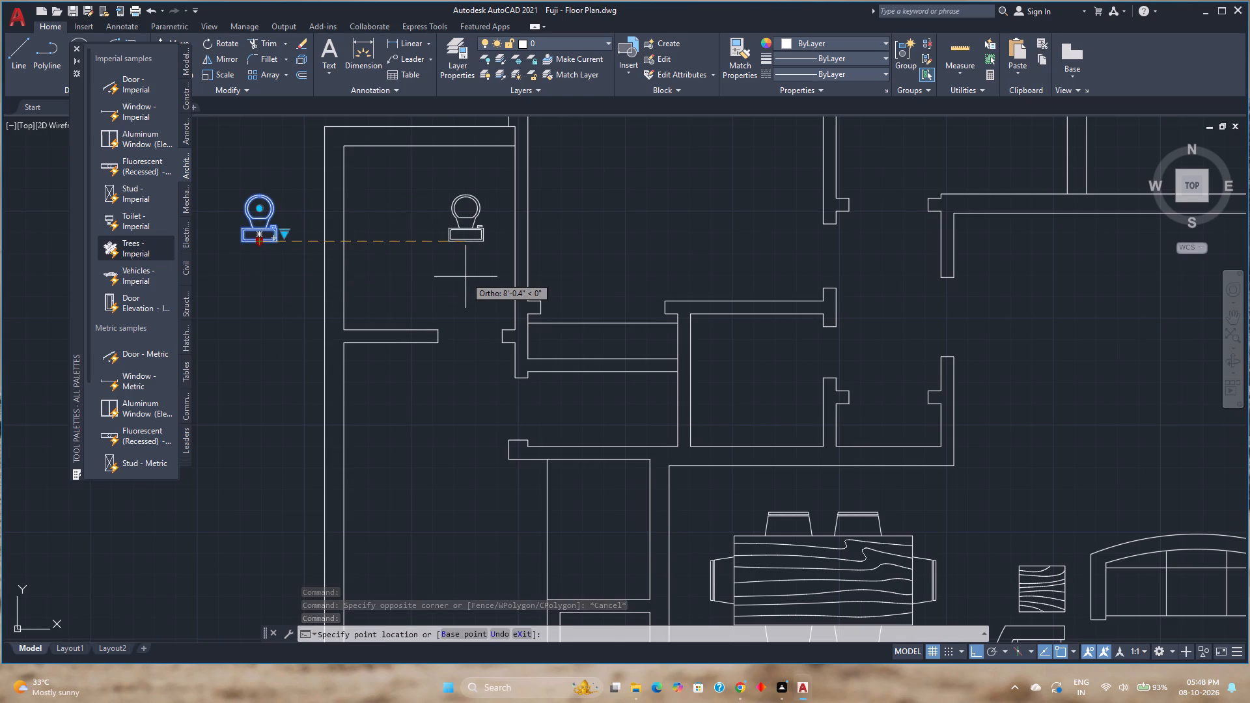
{"action": "key", "text": "F8"}
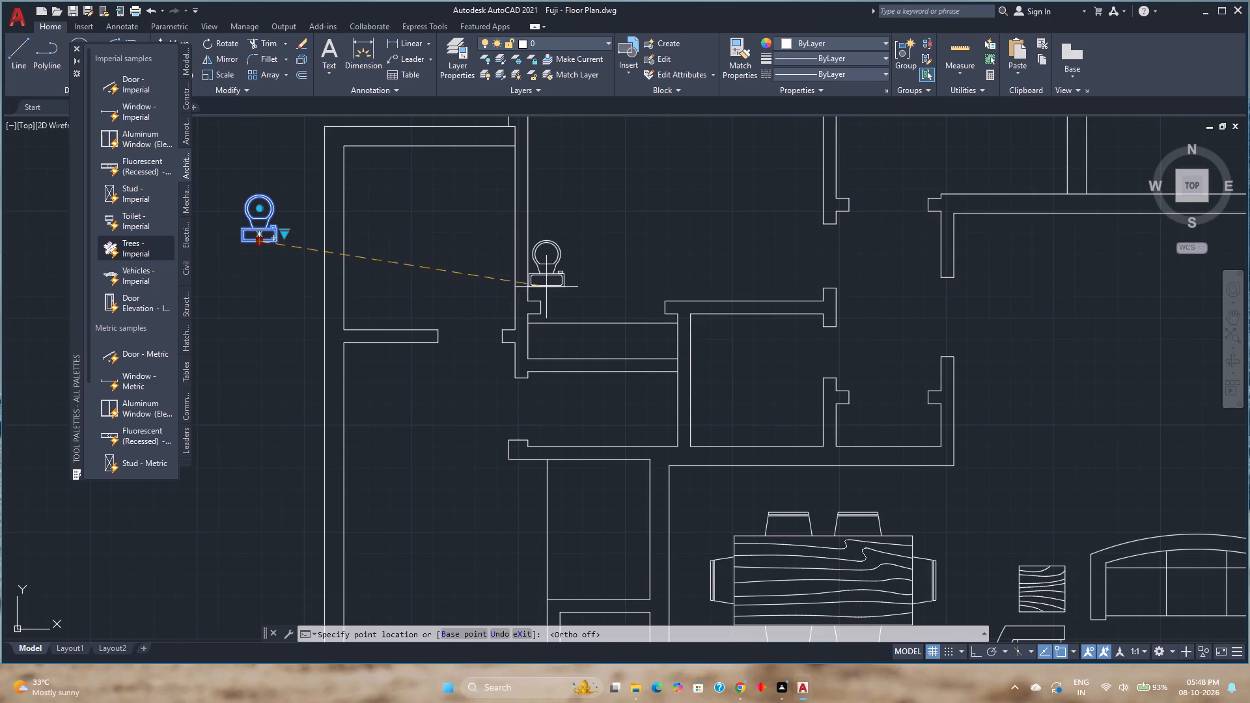
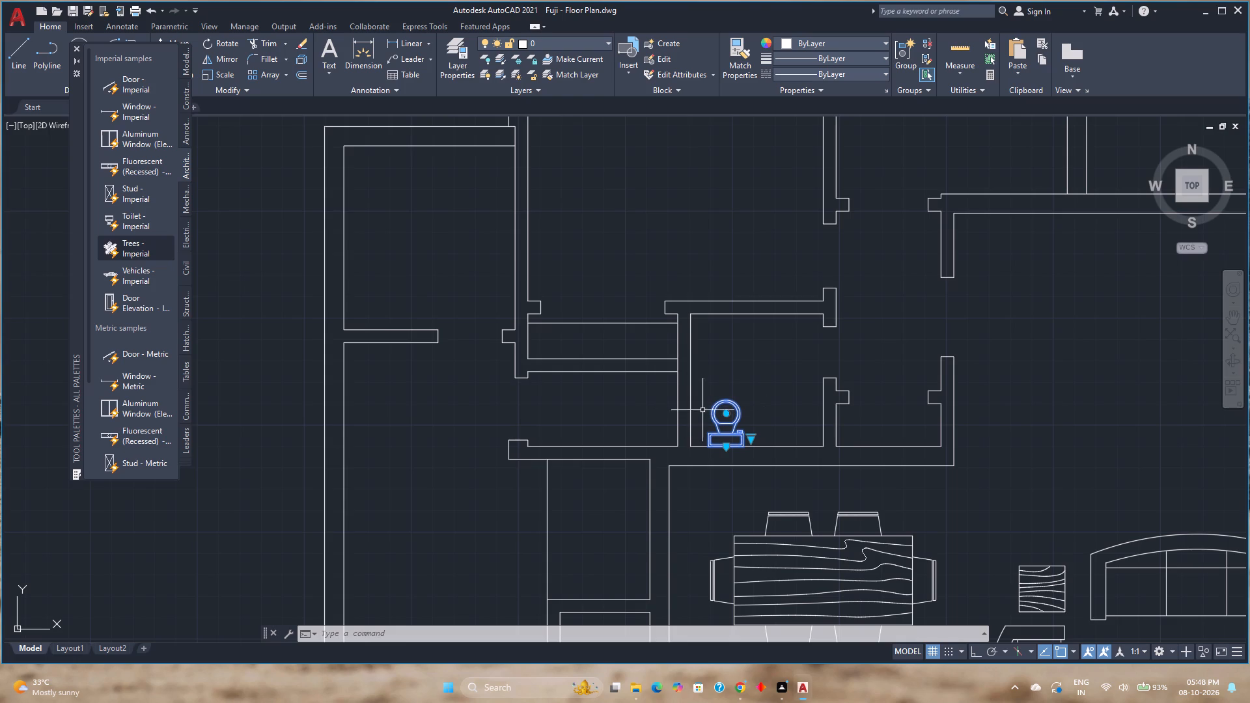
Copy the toilet from its tank's southeast corner into the narrow room just west of its current room.
{"action": "left_click", "coordinate": [74, 47]}
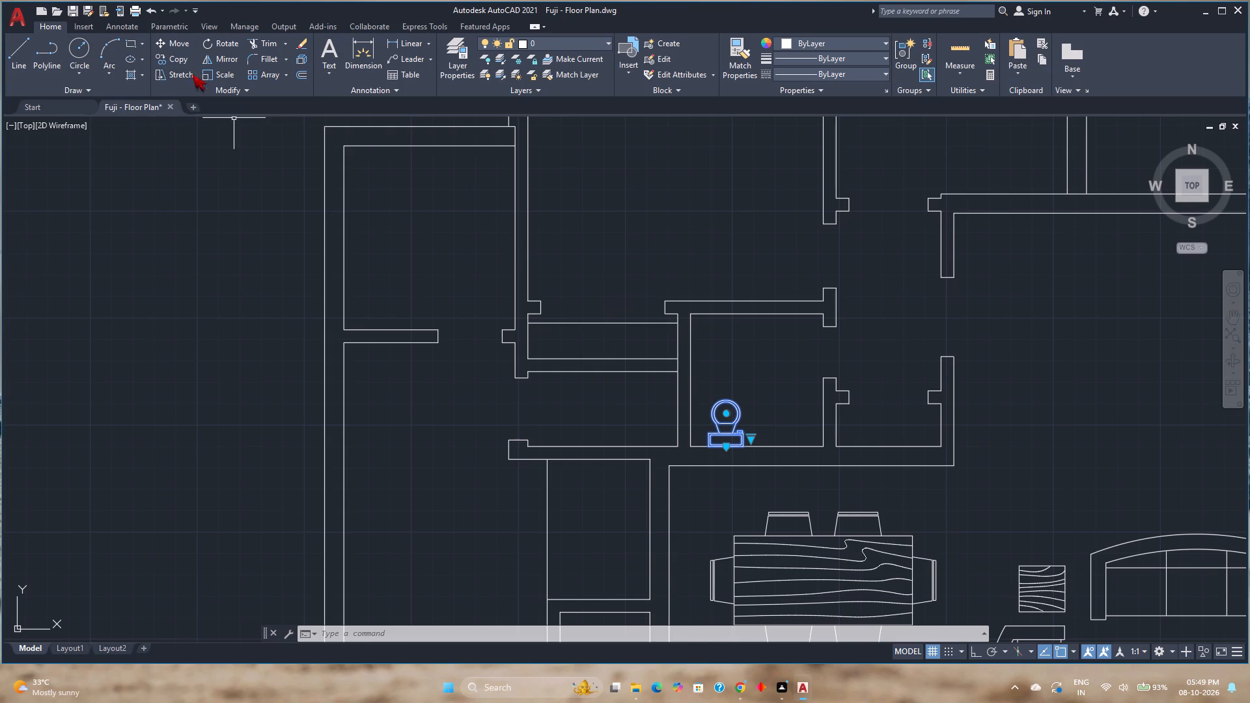
{"action": "left_click", "coordinate": [180, 53]}
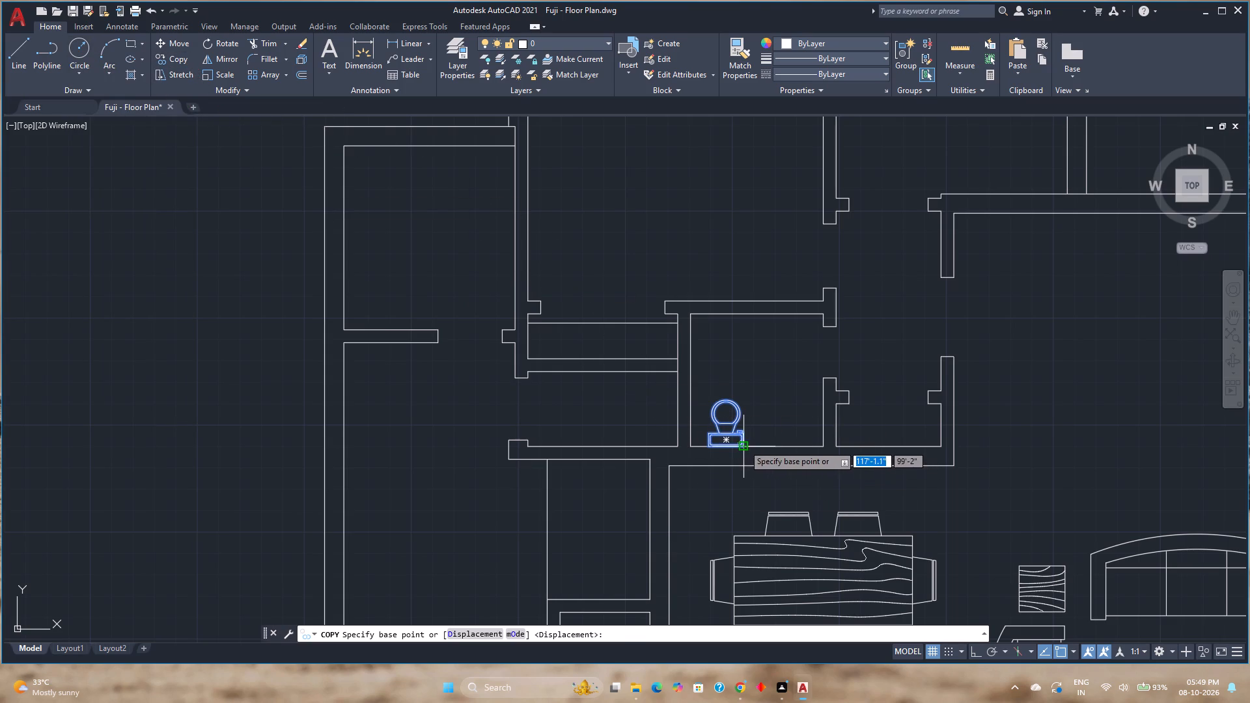
{"action": "left_click", "coordinate": [743, 445]}
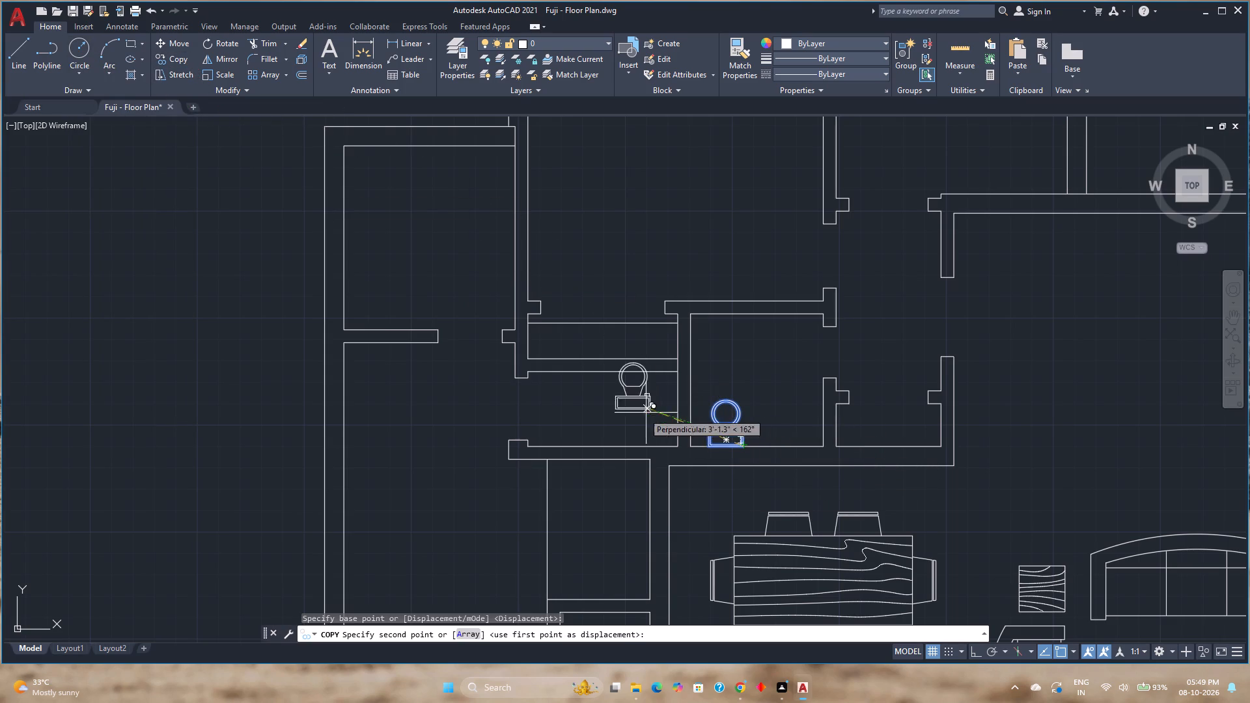
{"action": "left_click", "coordinate": [639, 428]}
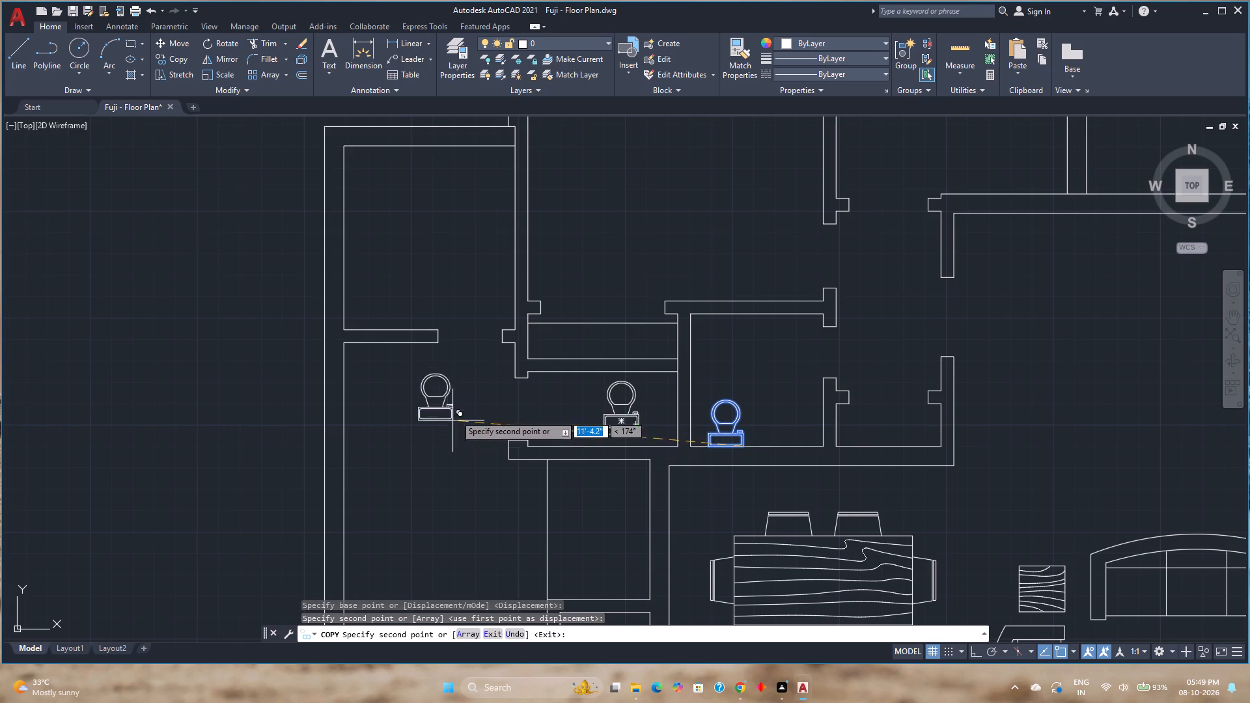
{"action": "key", "text": "Escape"}
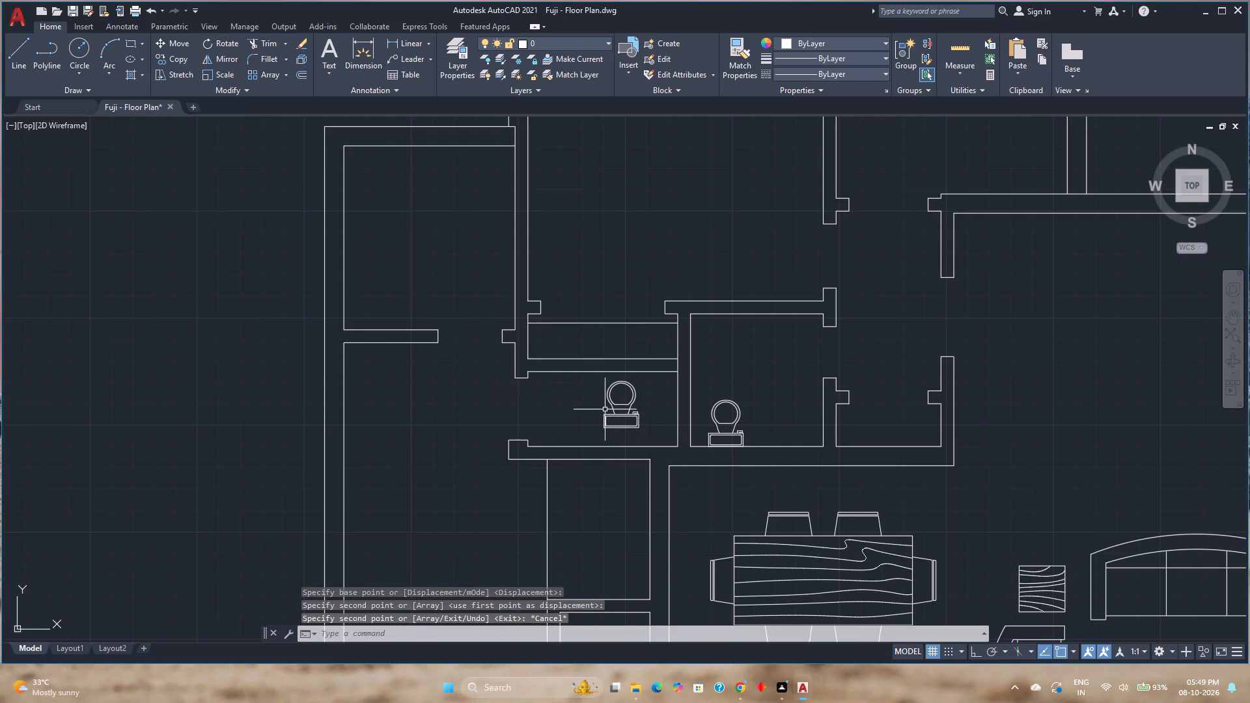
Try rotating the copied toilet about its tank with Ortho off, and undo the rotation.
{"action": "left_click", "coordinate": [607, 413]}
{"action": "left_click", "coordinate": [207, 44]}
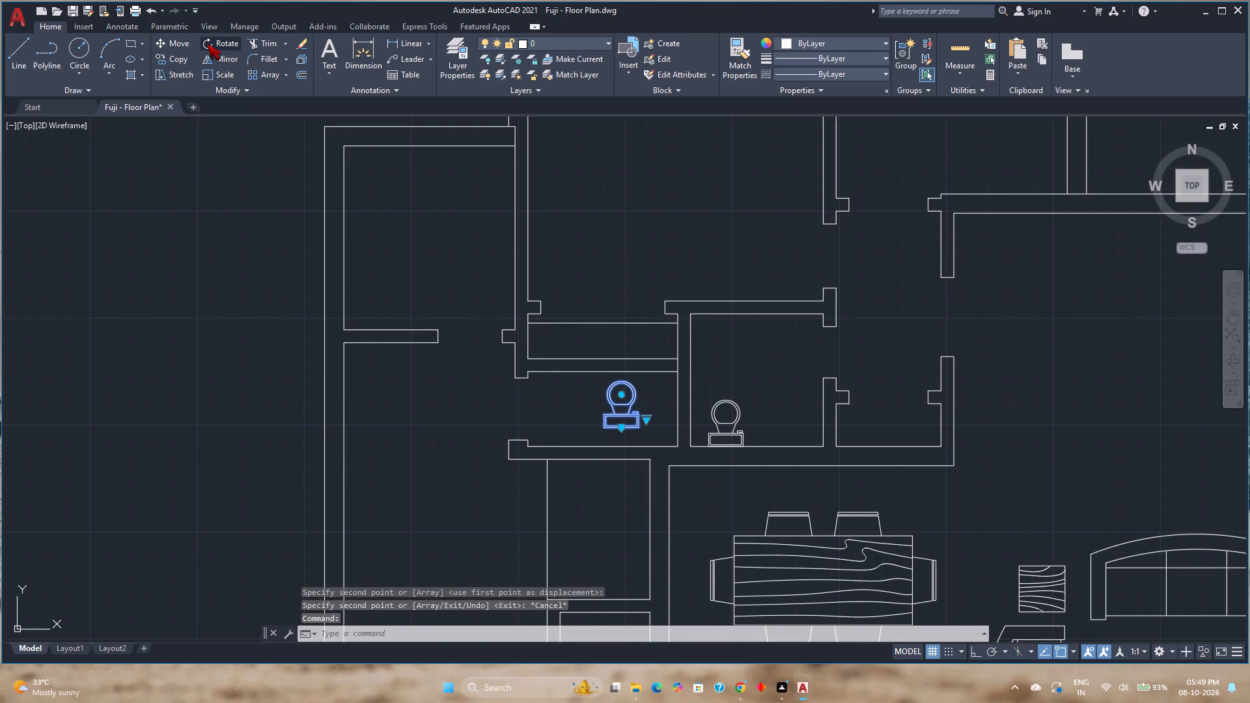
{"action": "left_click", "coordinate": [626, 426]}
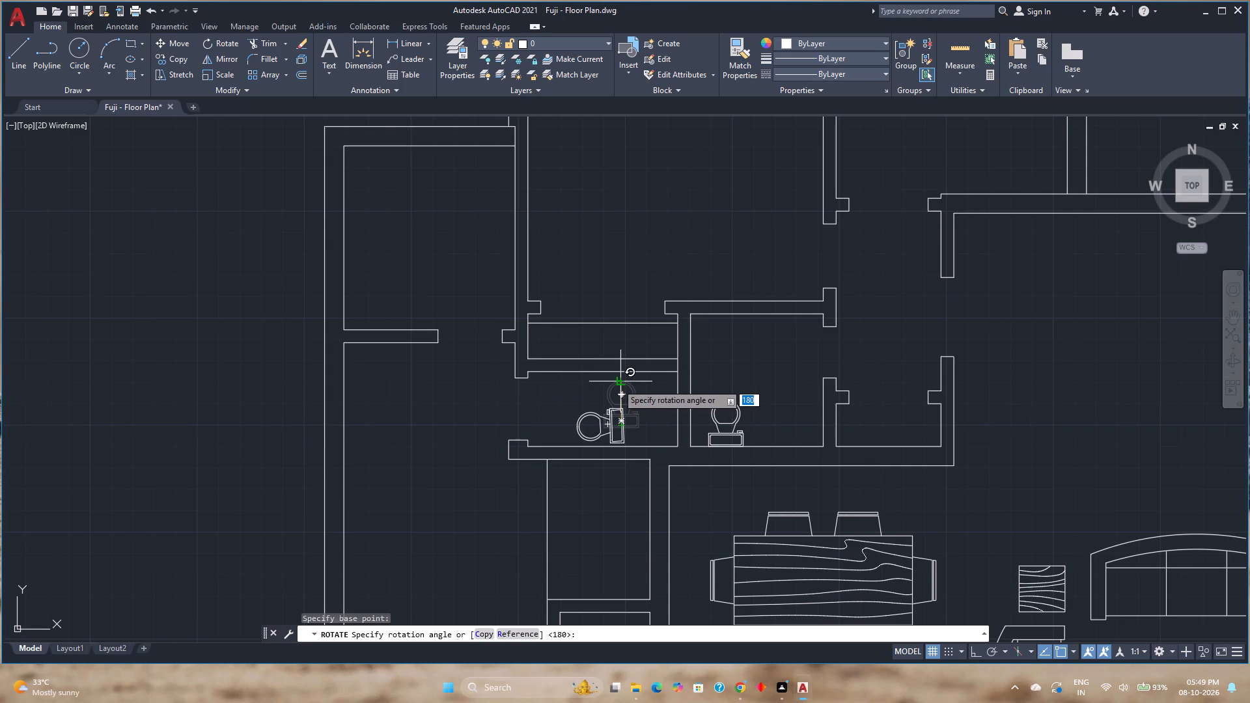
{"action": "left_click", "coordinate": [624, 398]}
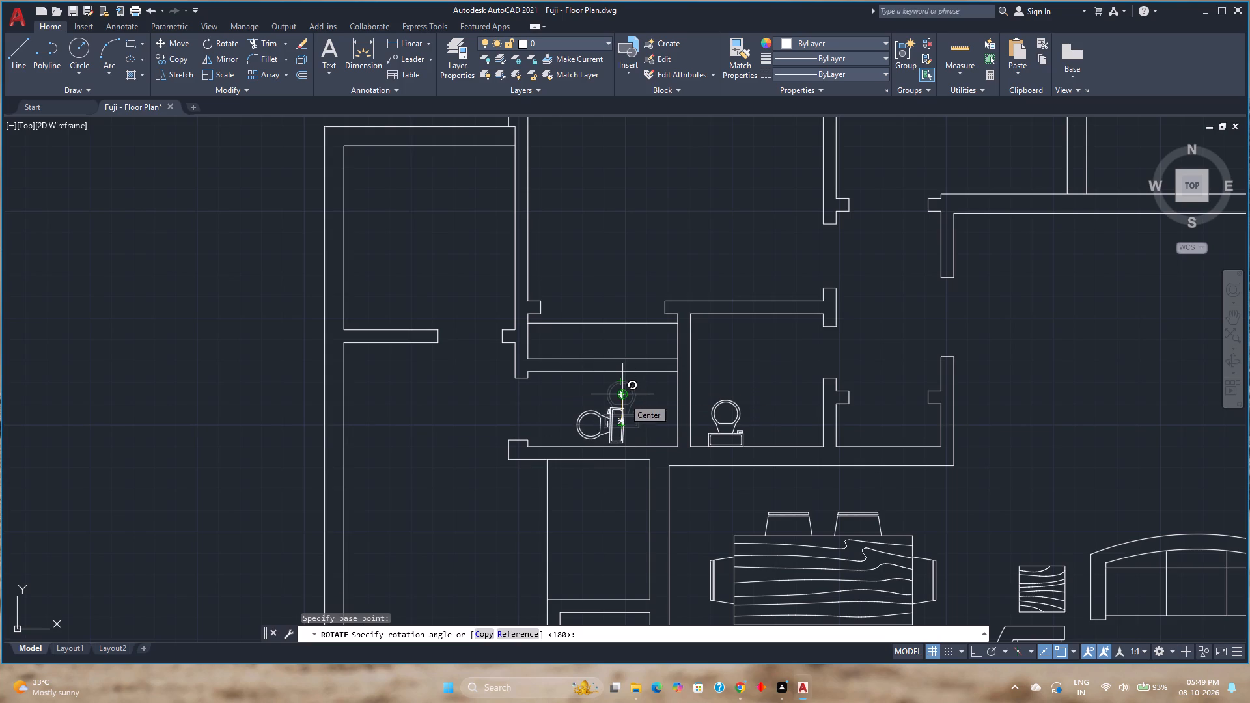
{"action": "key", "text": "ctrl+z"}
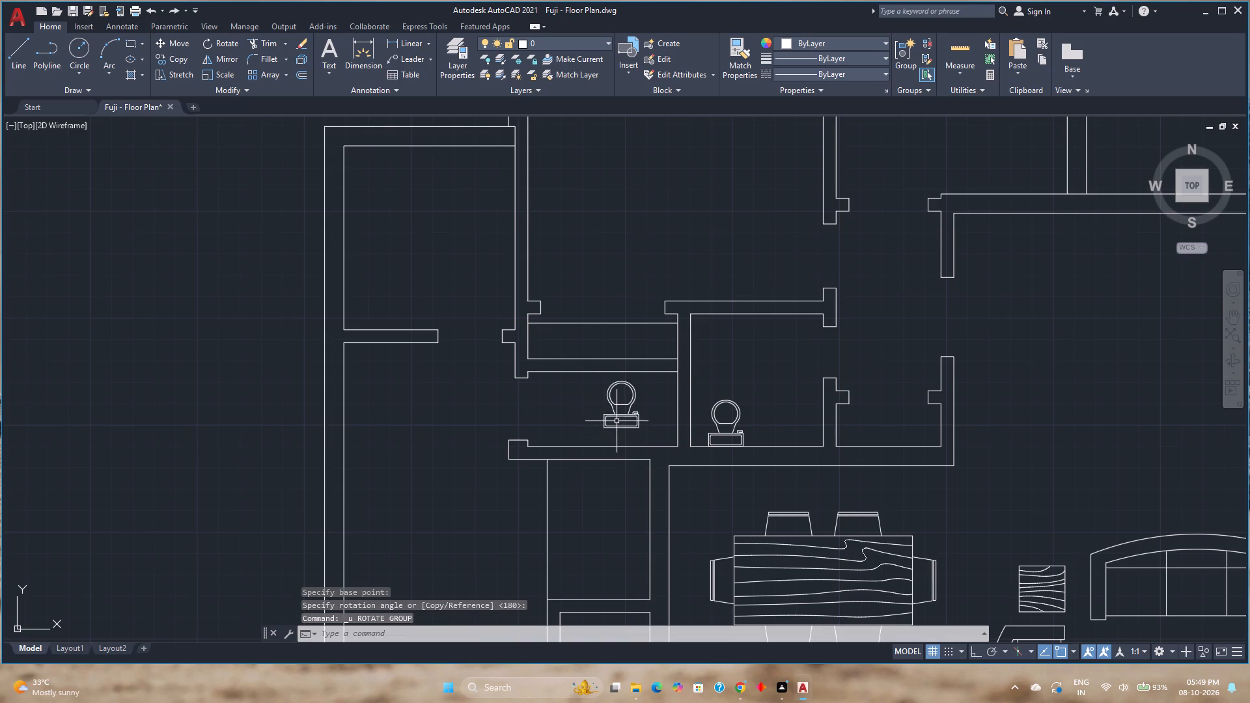
Rotate the copied toilet 90 degrees about the middle of its tank with Ortho on, so the bowl points west.
{"action": "left_click", "coordinate": [613, 418]}
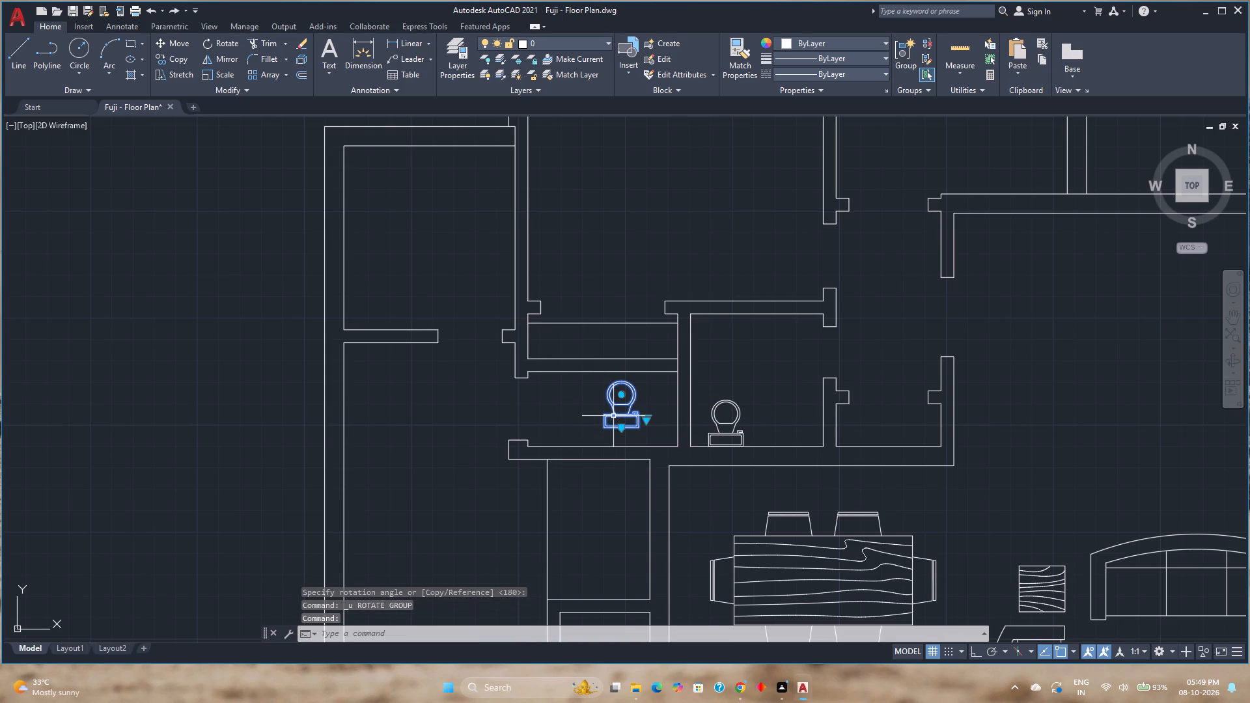
{"action": "key", "text": "F8"}
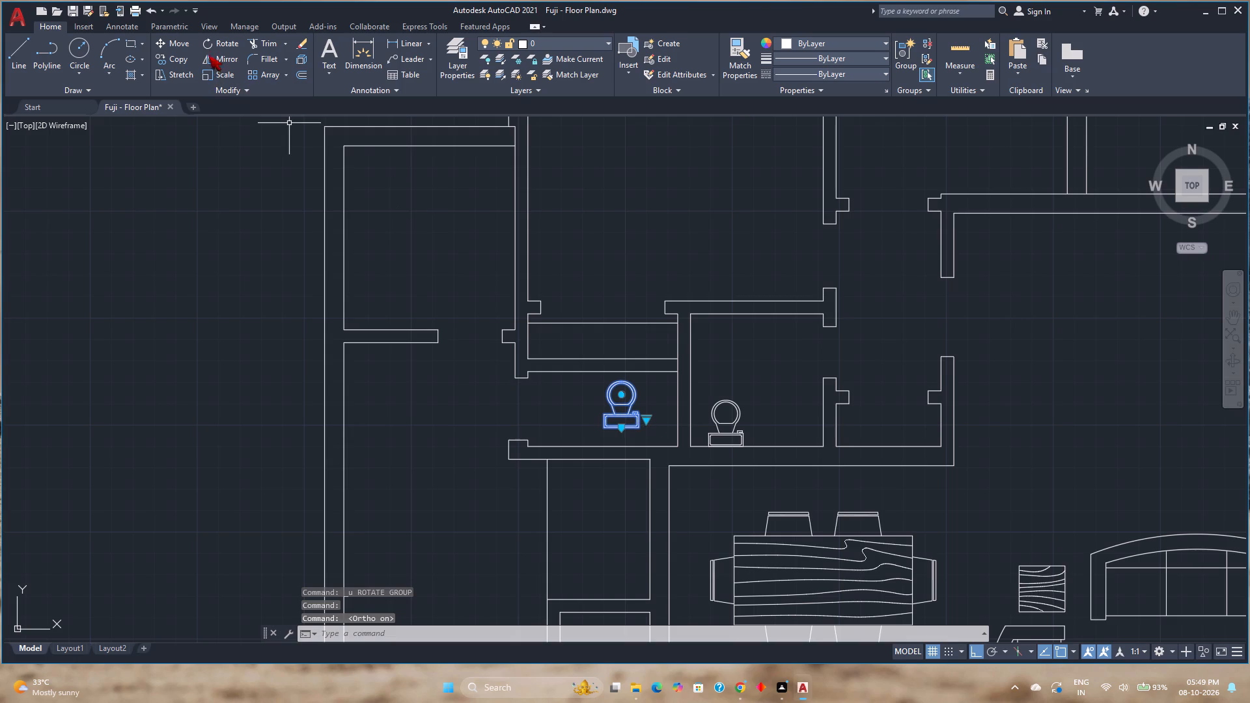
{"action": "left_click", "coordinate": [209, 50]}
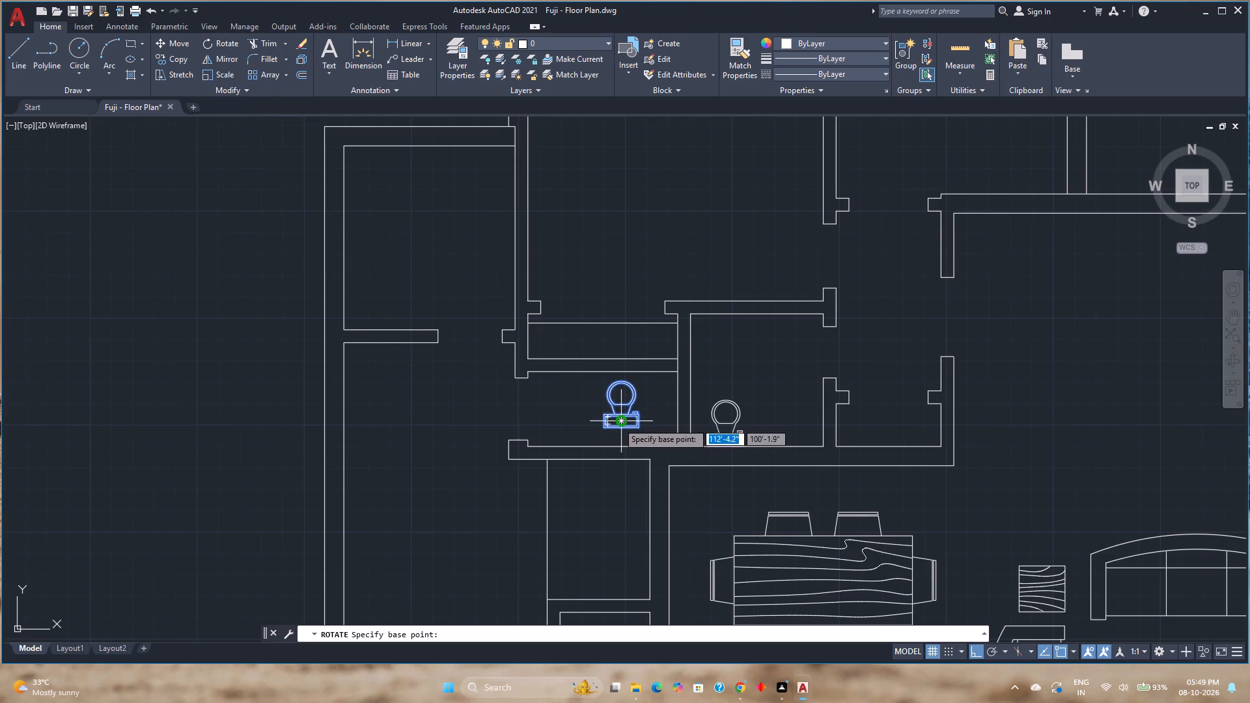
{"action": "left_click", "coordinate": [620, 422]}
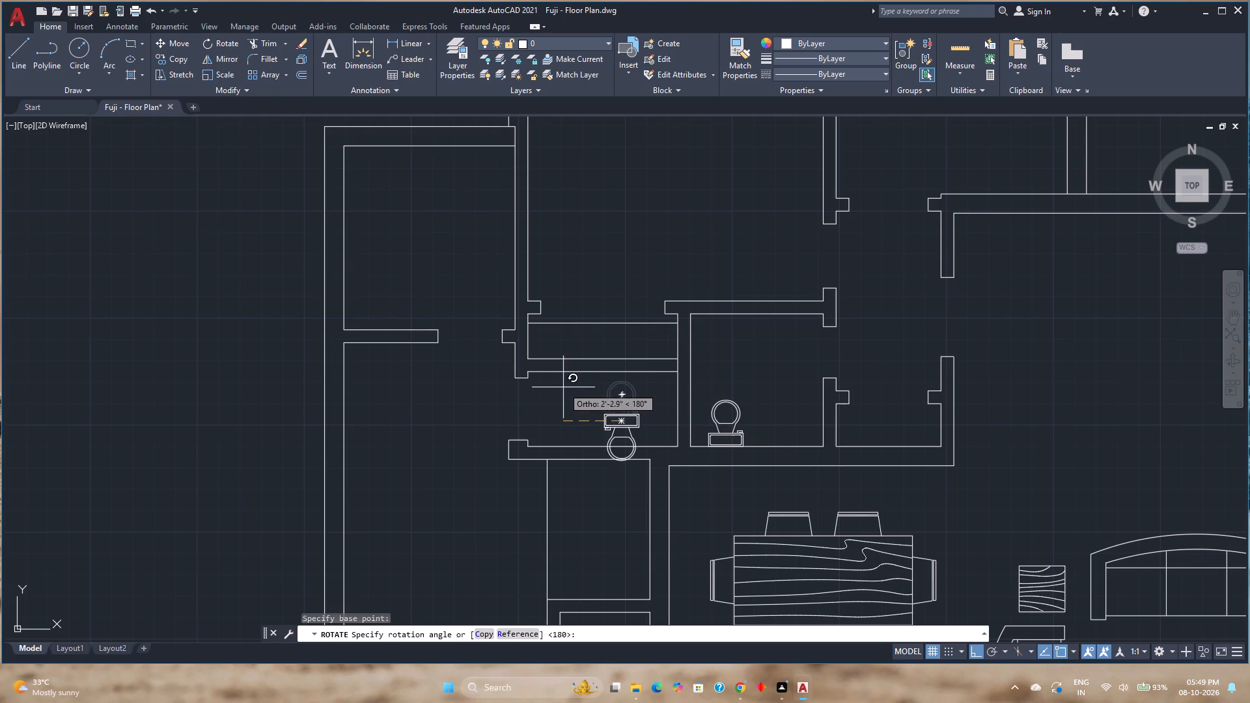
{"action": "left_click", "coordinate": [617, 388]}
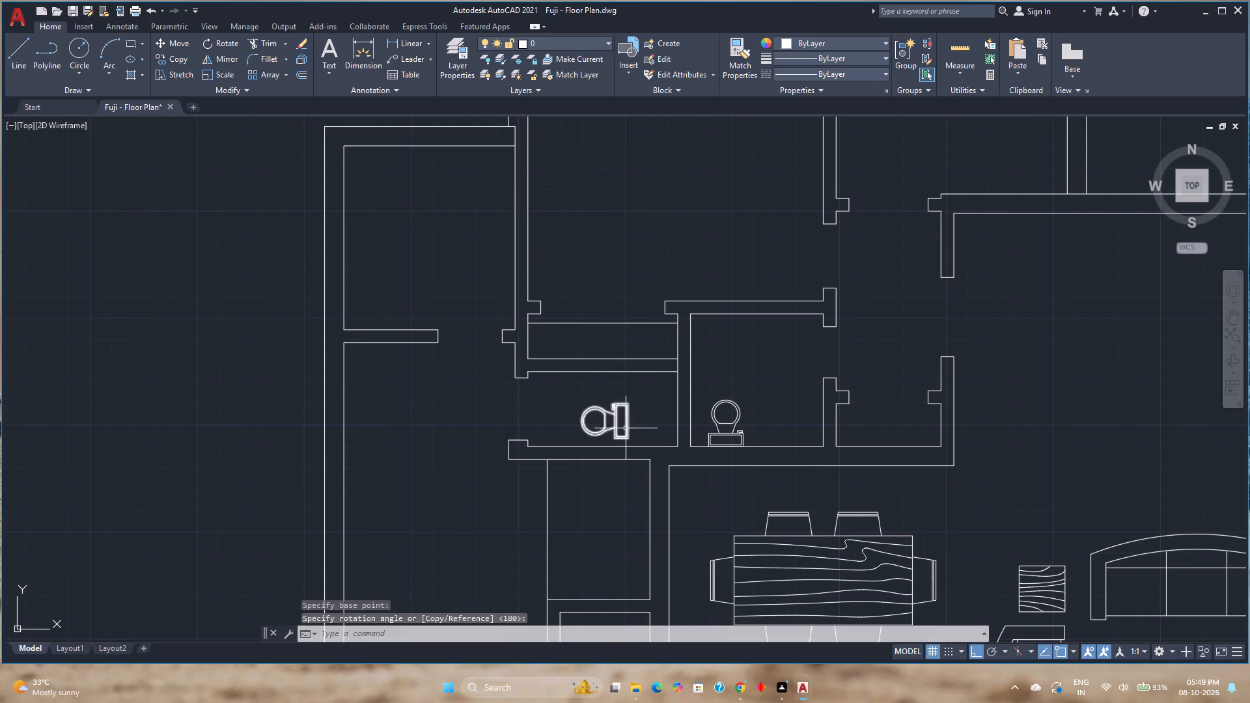
Move the copied toilet by the grip on its tank's back edge onto the room's east wall with Ortho off.
{"action": "left_click", "coordinate": [626, 428]}
{"action": "left_click", "coordinate": [630, 421]}
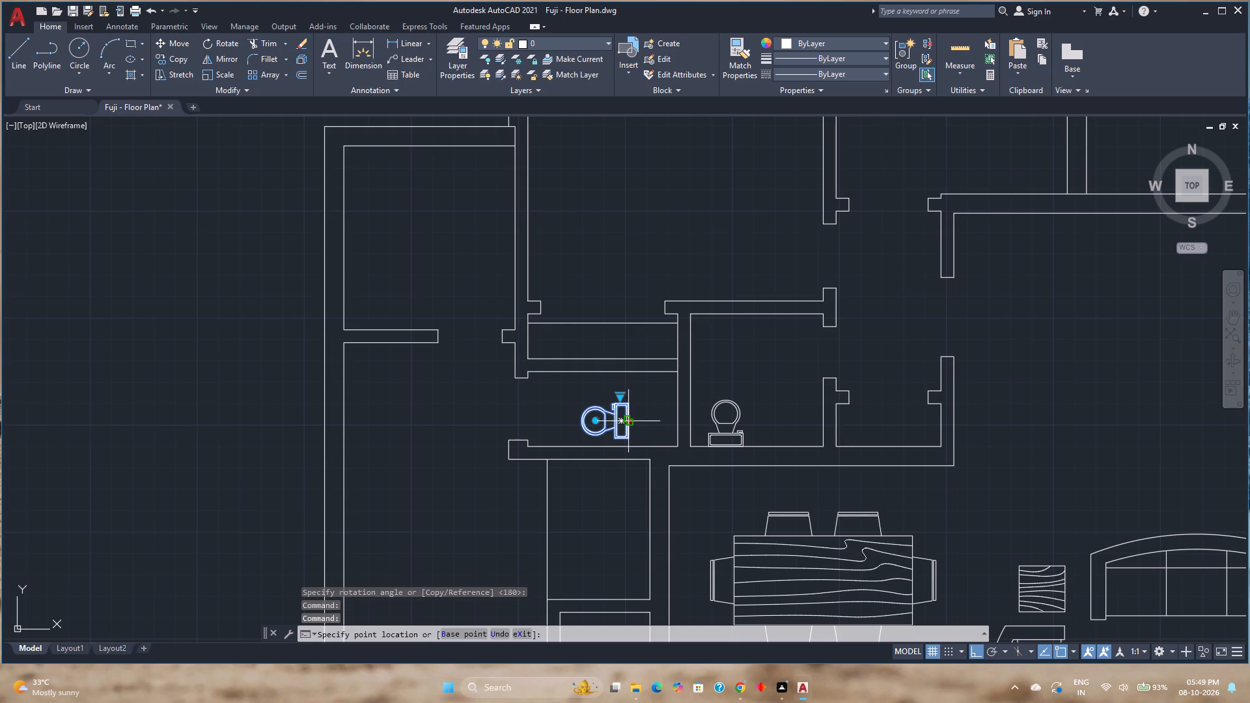
{"action": "key", "text": "F8"}
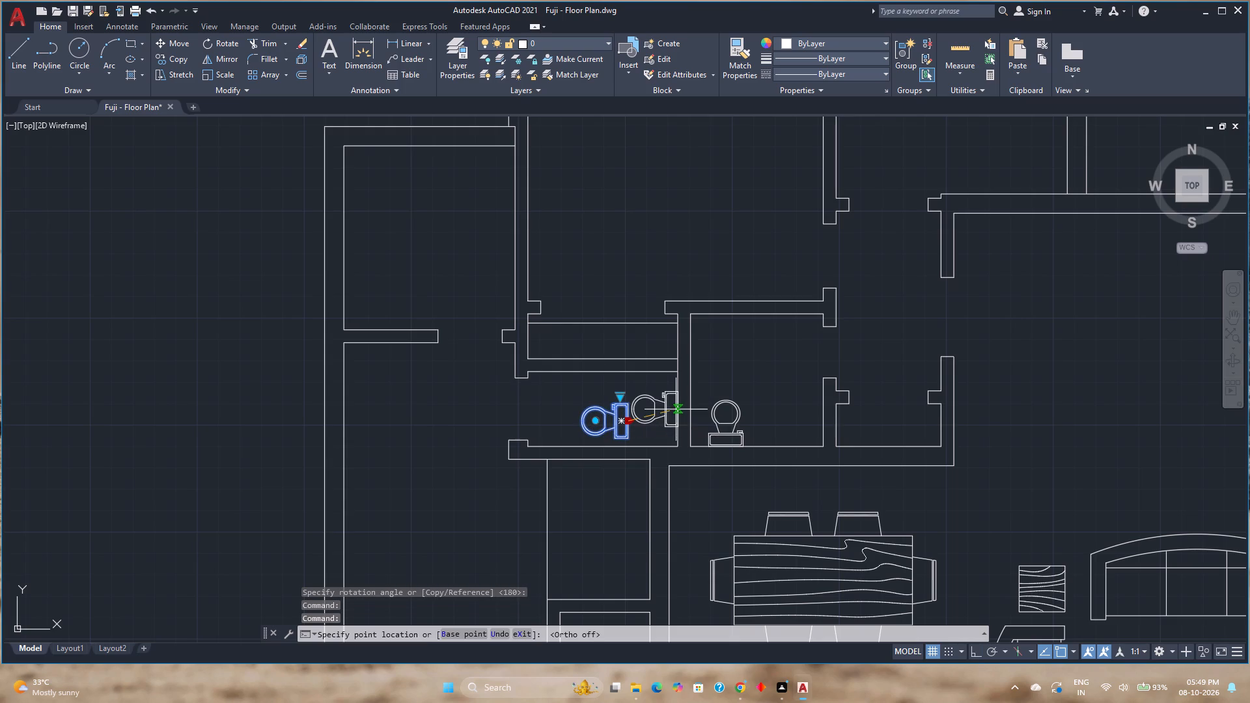
{"action": "left_click", "coordinate": [674, 407]}
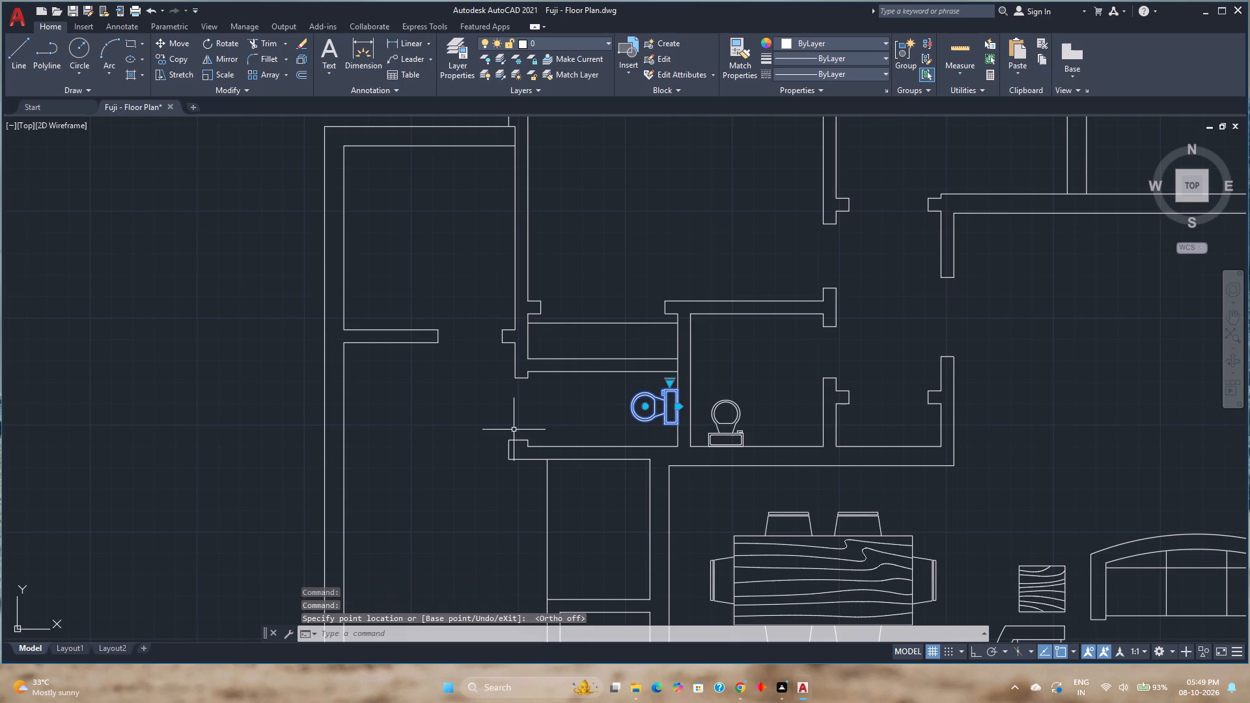
{"action": "key", "text": "Escape"}
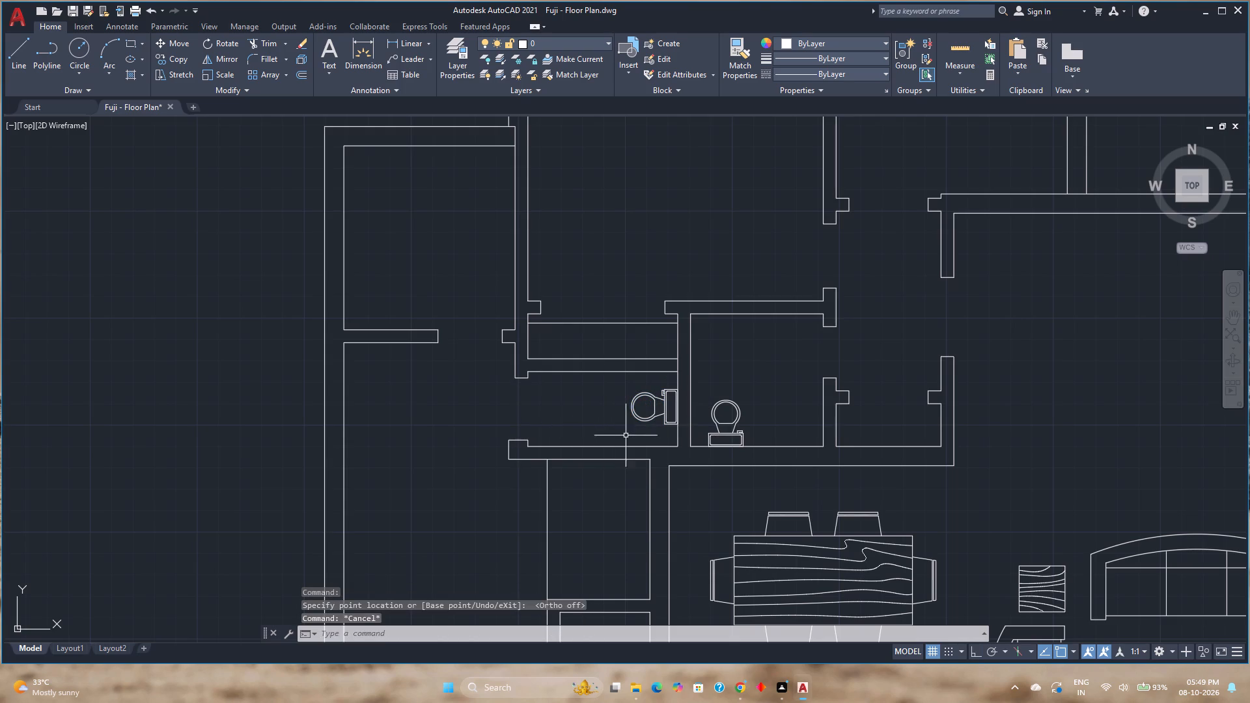
Save the floor plan drawing and switch Ortho on.
{"action": "key", "text": "ctrl+s"}
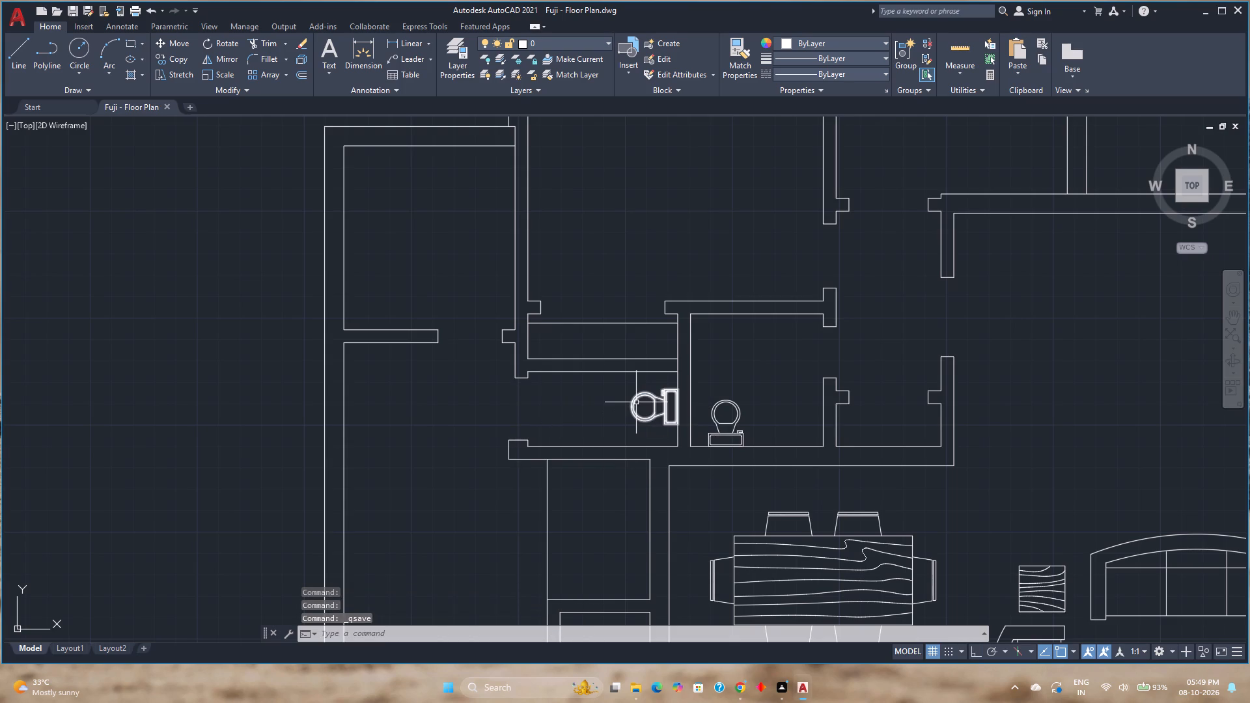
{"action": "key", "text": "F8"}
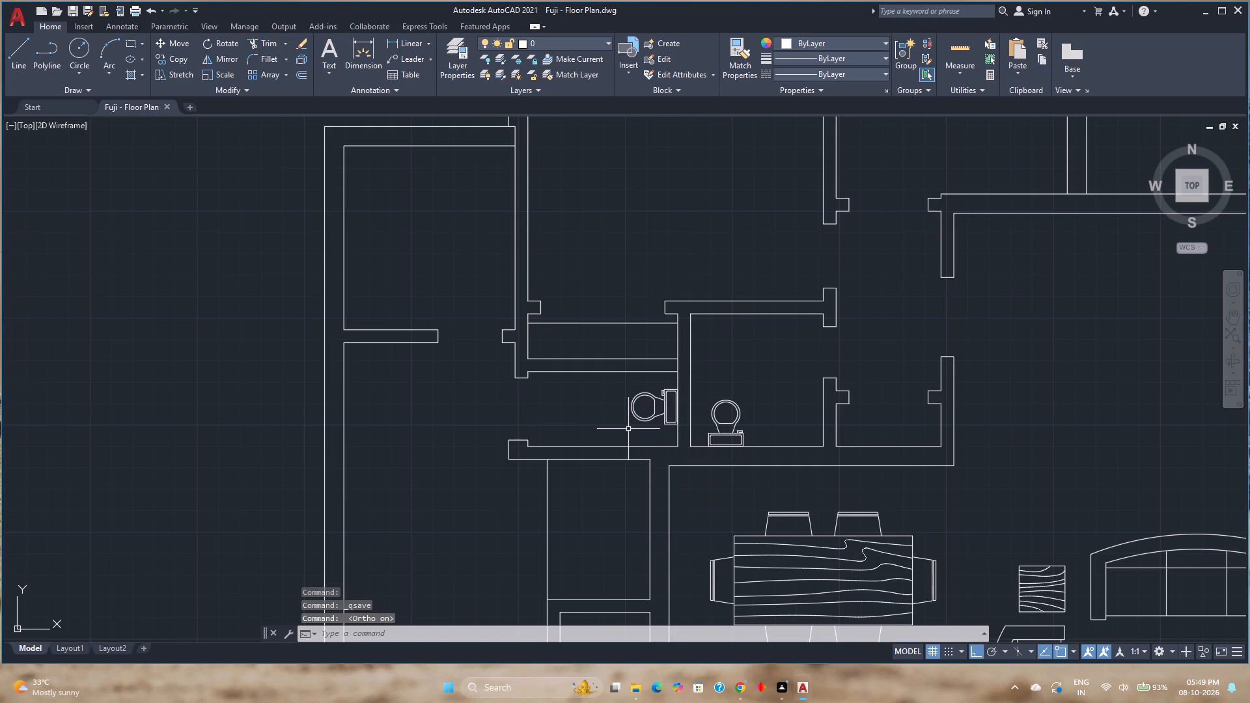
{"action": "key", "text": "ctrl+s"}
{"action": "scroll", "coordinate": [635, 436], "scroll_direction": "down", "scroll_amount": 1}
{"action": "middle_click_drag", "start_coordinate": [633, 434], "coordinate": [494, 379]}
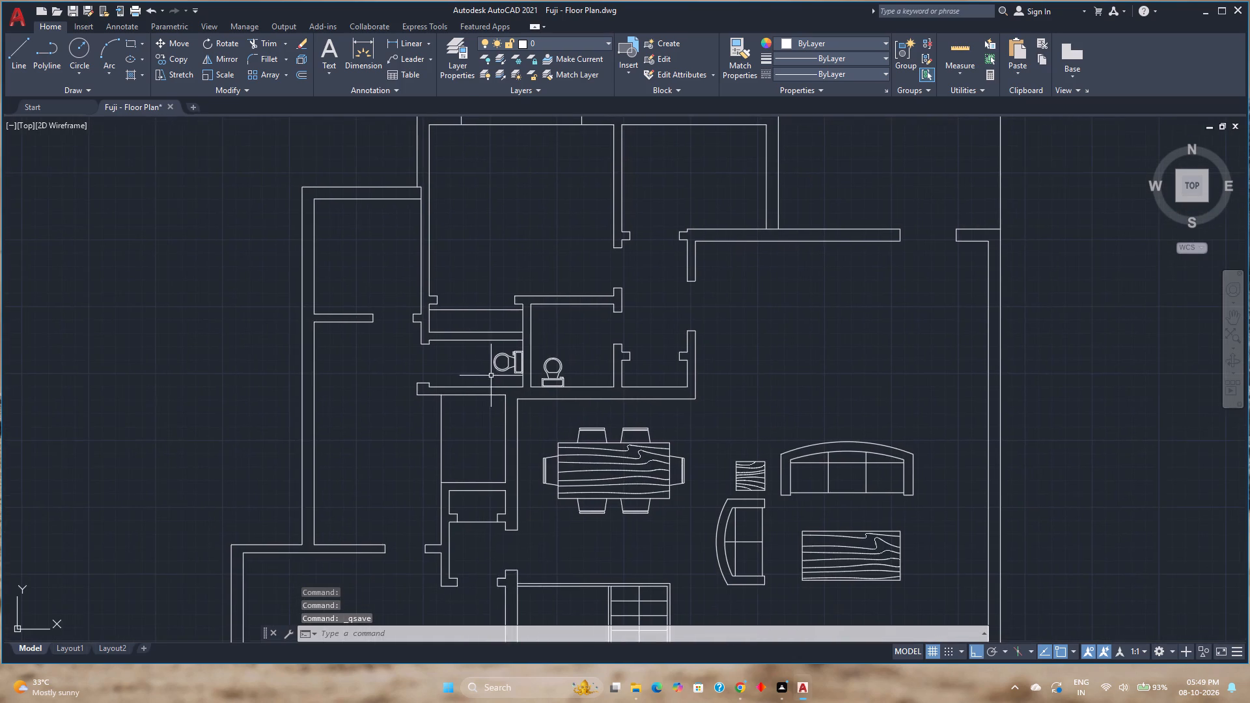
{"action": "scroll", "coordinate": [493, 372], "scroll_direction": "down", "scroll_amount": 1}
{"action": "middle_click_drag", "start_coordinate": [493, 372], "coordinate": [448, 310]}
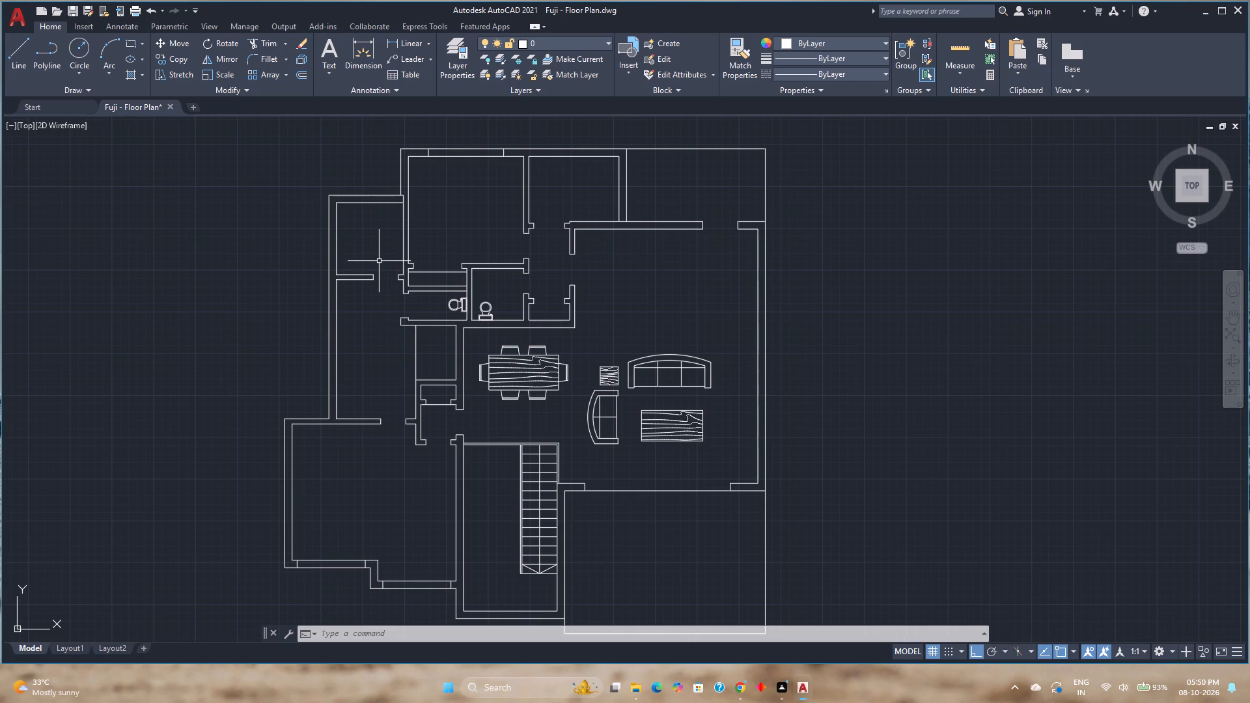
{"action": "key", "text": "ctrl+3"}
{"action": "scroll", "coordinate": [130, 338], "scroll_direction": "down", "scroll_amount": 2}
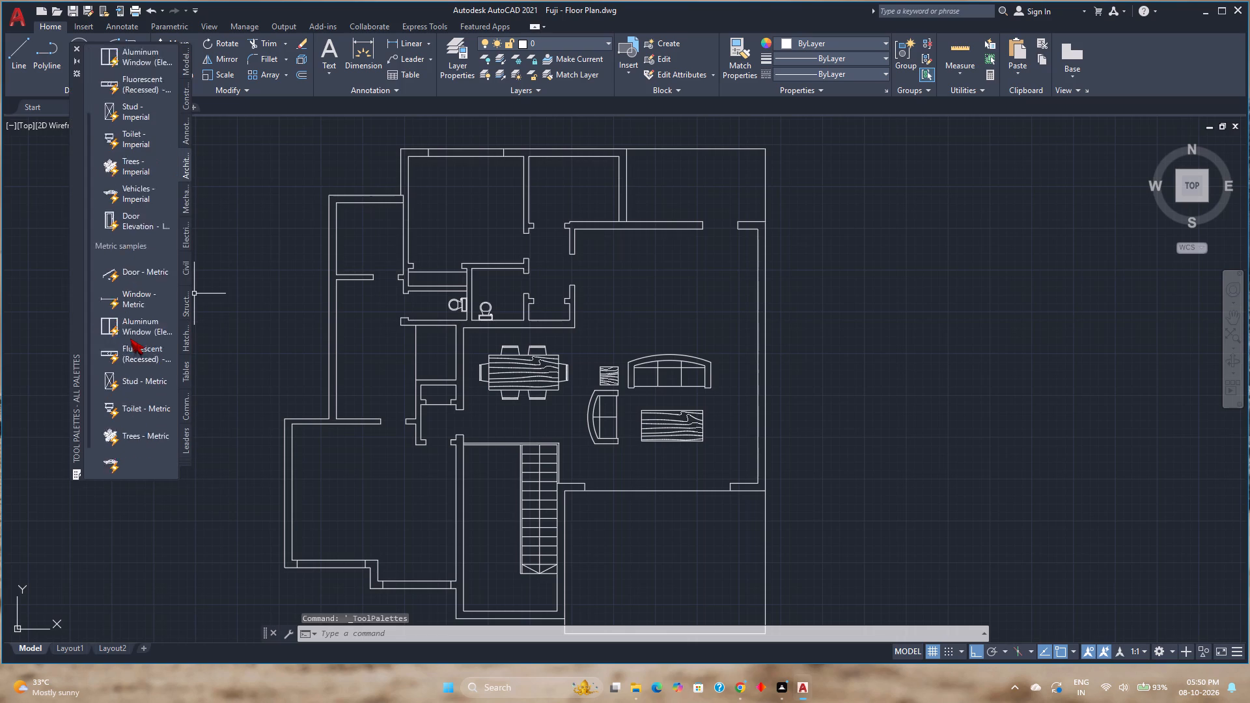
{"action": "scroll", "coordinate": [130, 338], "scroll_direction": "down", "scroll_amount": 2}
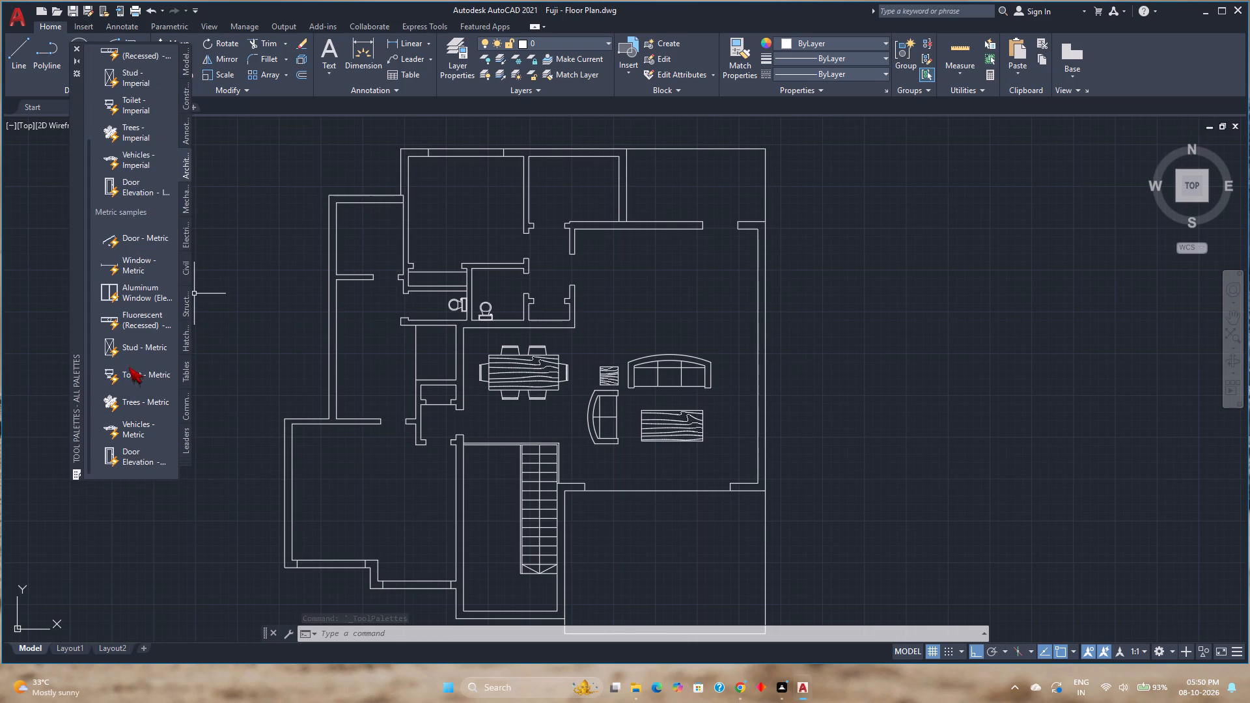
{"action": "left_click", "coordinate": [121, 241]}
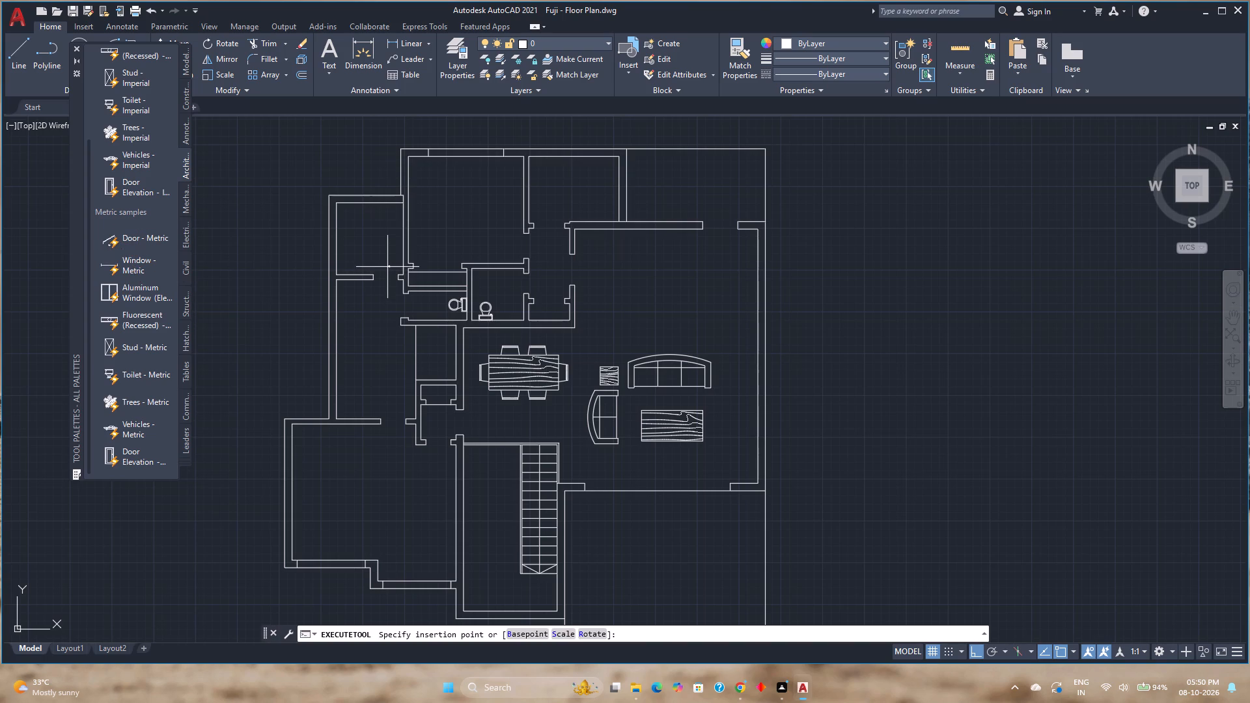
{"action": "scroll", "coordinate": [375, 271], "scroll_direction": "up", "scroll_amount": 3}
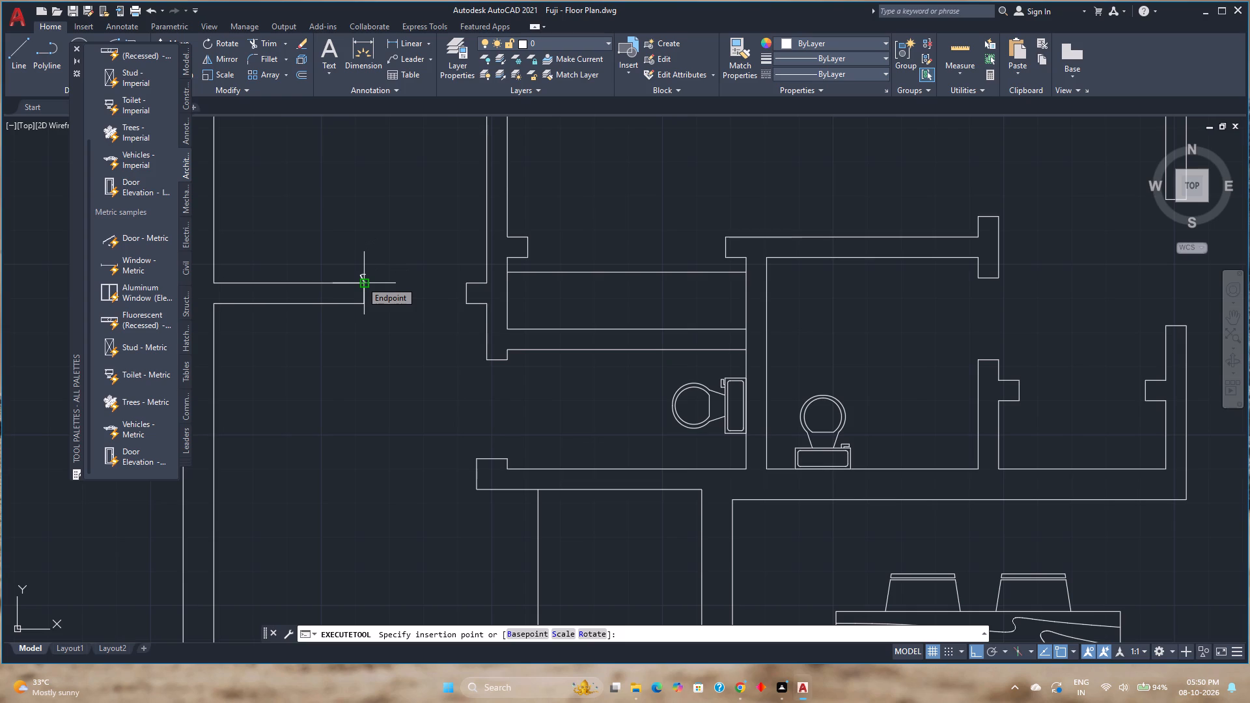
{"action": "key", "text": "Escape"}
Set the drawing units to Engineering length with 0'-0.00" precision and the insertion scale to Inches.
{"action": "type", "text": "un"}
{"action": "key", "text": "Return"}
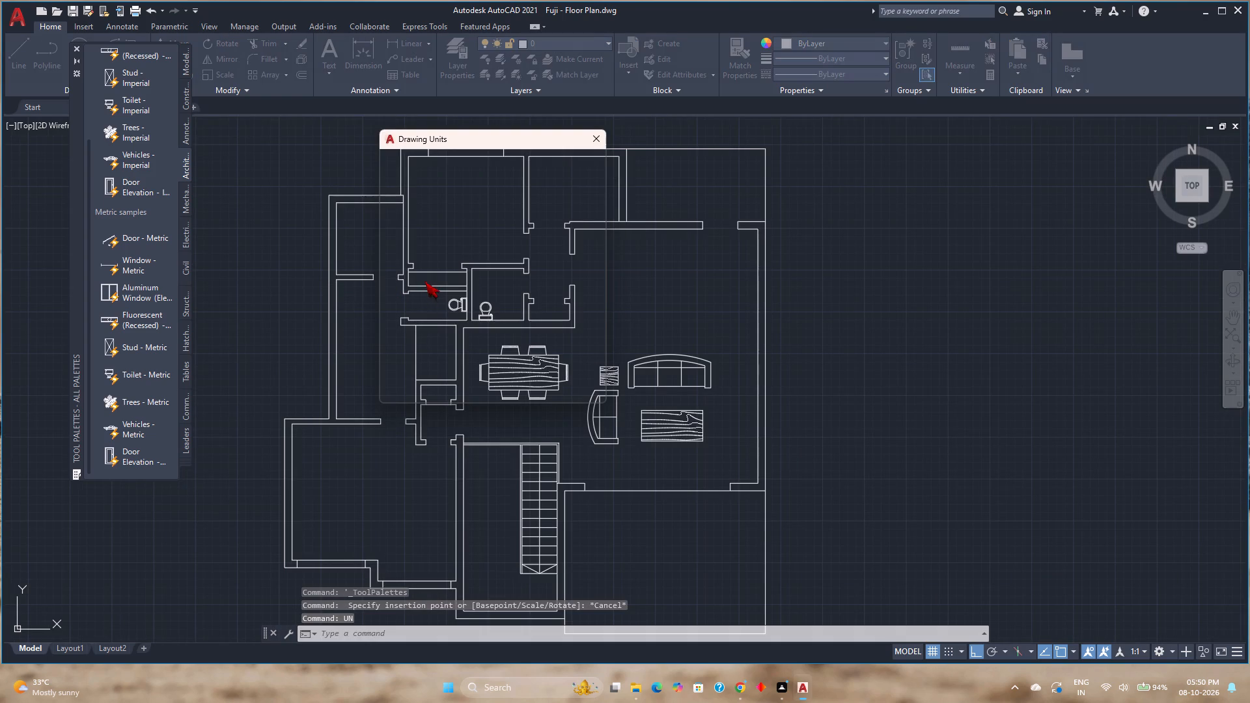
{"action": "left_click", "coordinate": [424, 281]}
{"action": "left_click", "coordinate": [469, 182]}
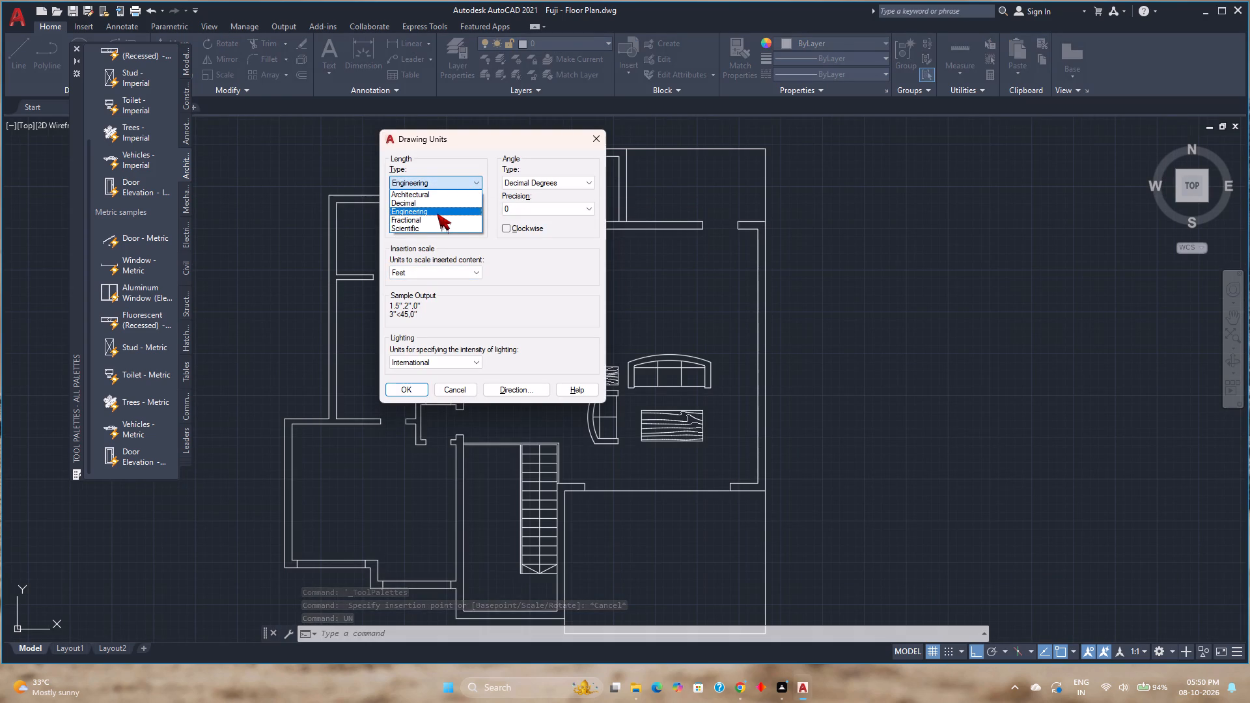
{"action": "left_click", "coordinate": [437, 212]}
{"action": "left_click", "coordinate": [437, 212]}
{"action": "left_click", "coordinate": [431, 236]}
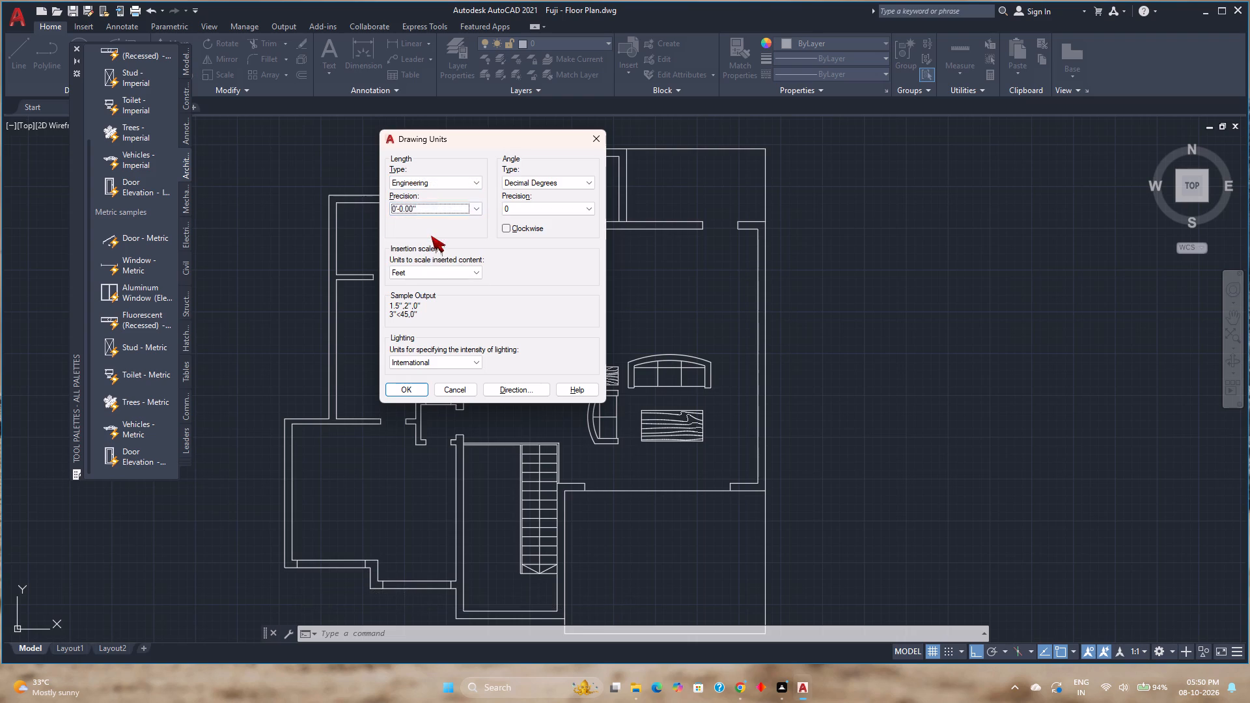
{"action": "left_click", "coordinate": [419, 266]}
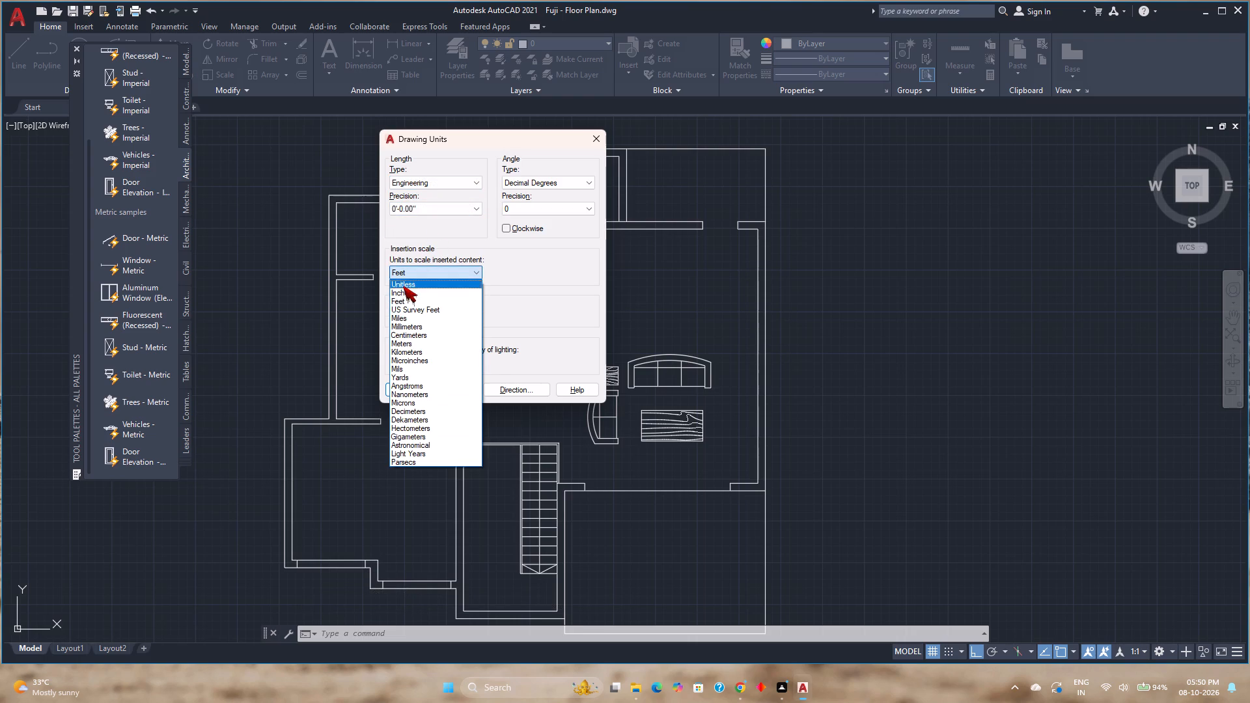
{"action": "left_click", "coordinate": [403, 292]}
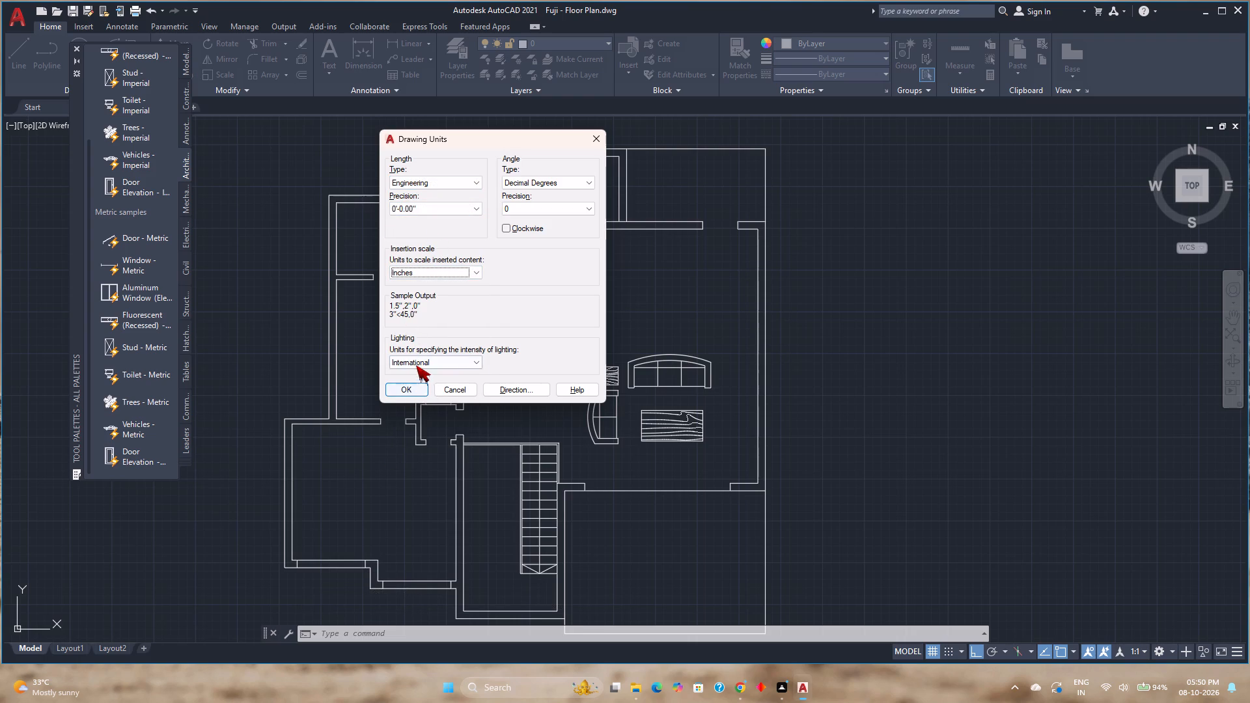
{"action": "left_click", "coordinate": [416, 365]}
{"action": "left_click", "coordinate": [416, 373]}
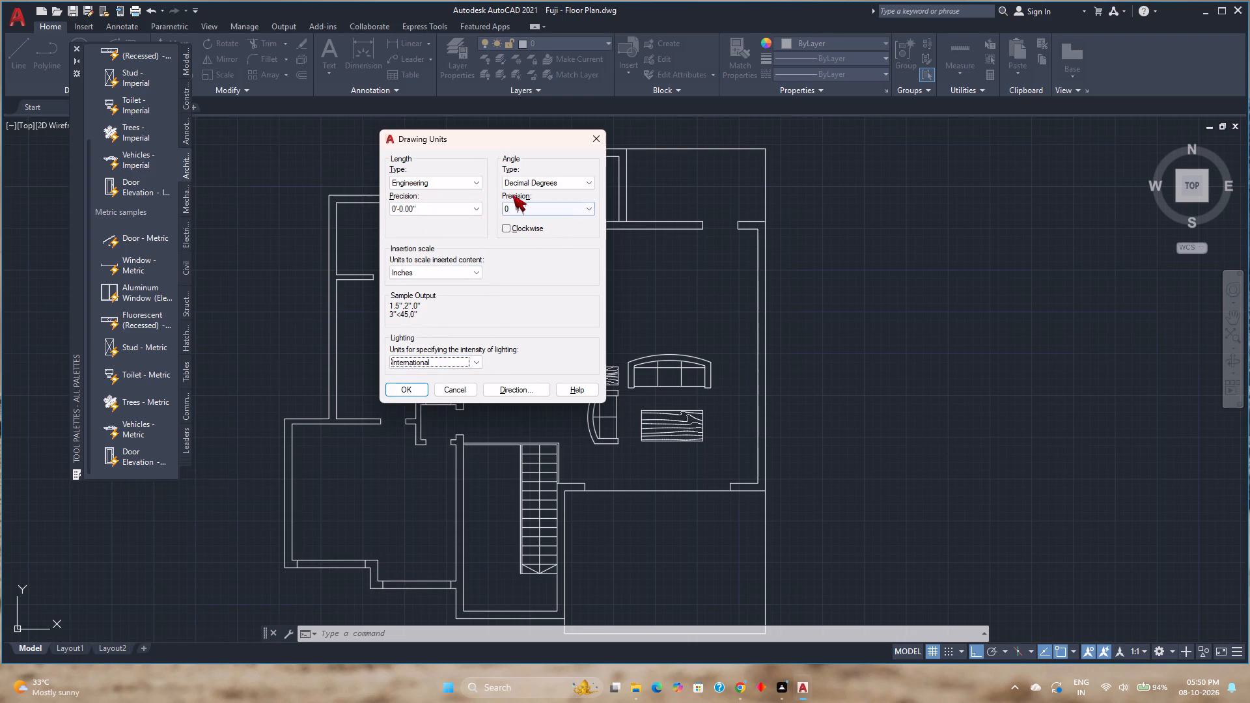
{"action": "left_click", "coordinate": [512, 186]}
{"action": "left_click", "coordinate": [512, 186]}
{"action": "left_click", "coordinate": [411, 391]}
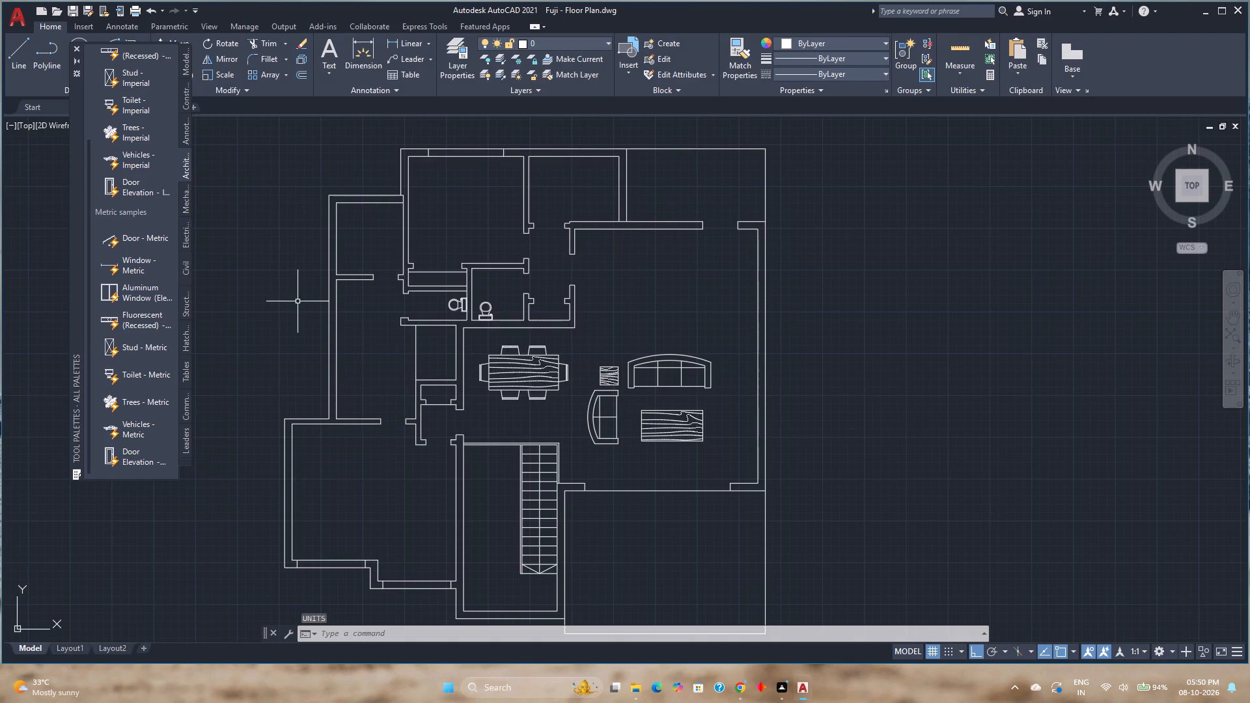
Modify the ISO-25 dimension style's primary units to Engineering format with 0'-0.00" precision.
{"action": "key", "text": "d"}
{"action": "key", "text": "Return"}
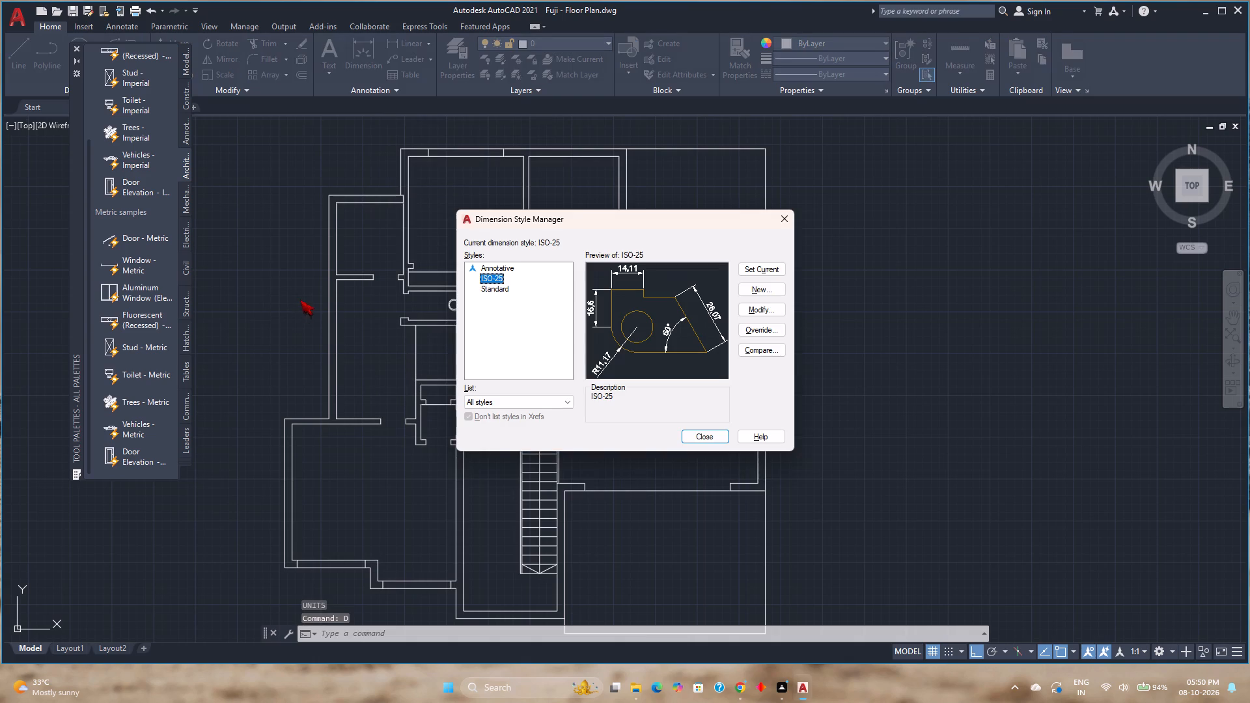
{"action": "left_click", "coordinate": [758, 312]}
{"action": "right_click", "coordinate": [762, 296]}
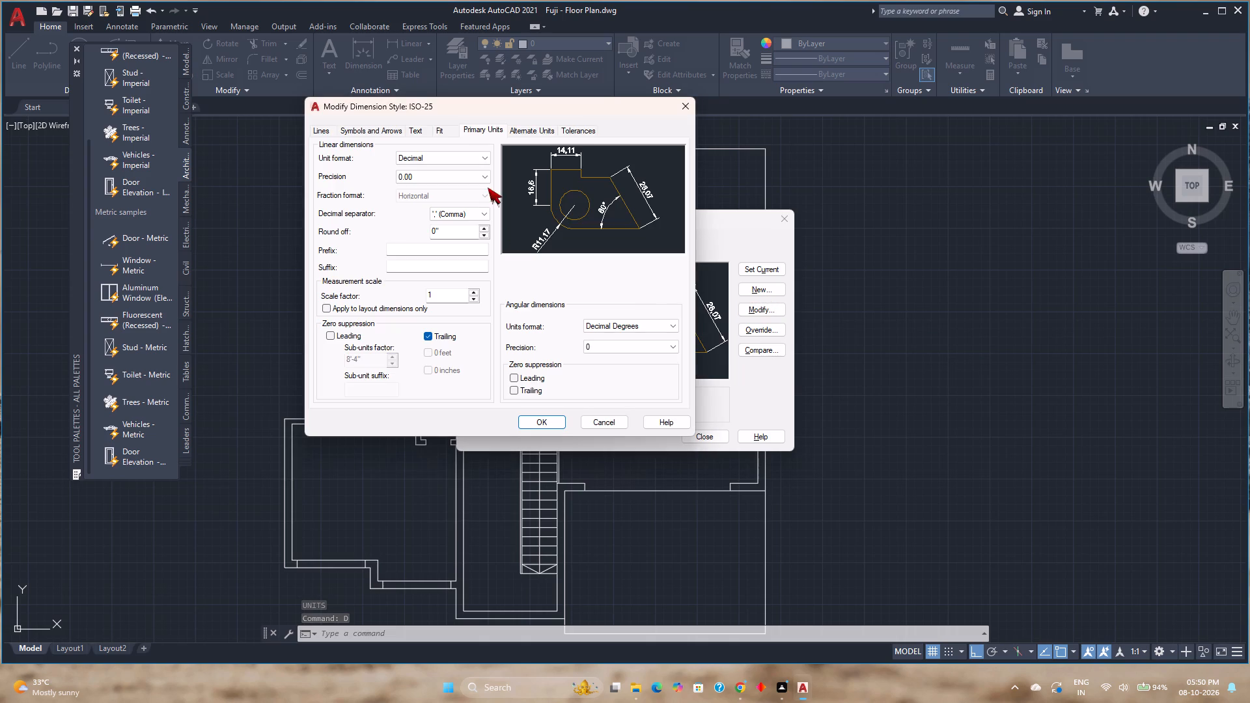
{"action": "left_click", "coordinate": [449, 136]}
{"action": "left_click", "coordinate": [483, 128]}
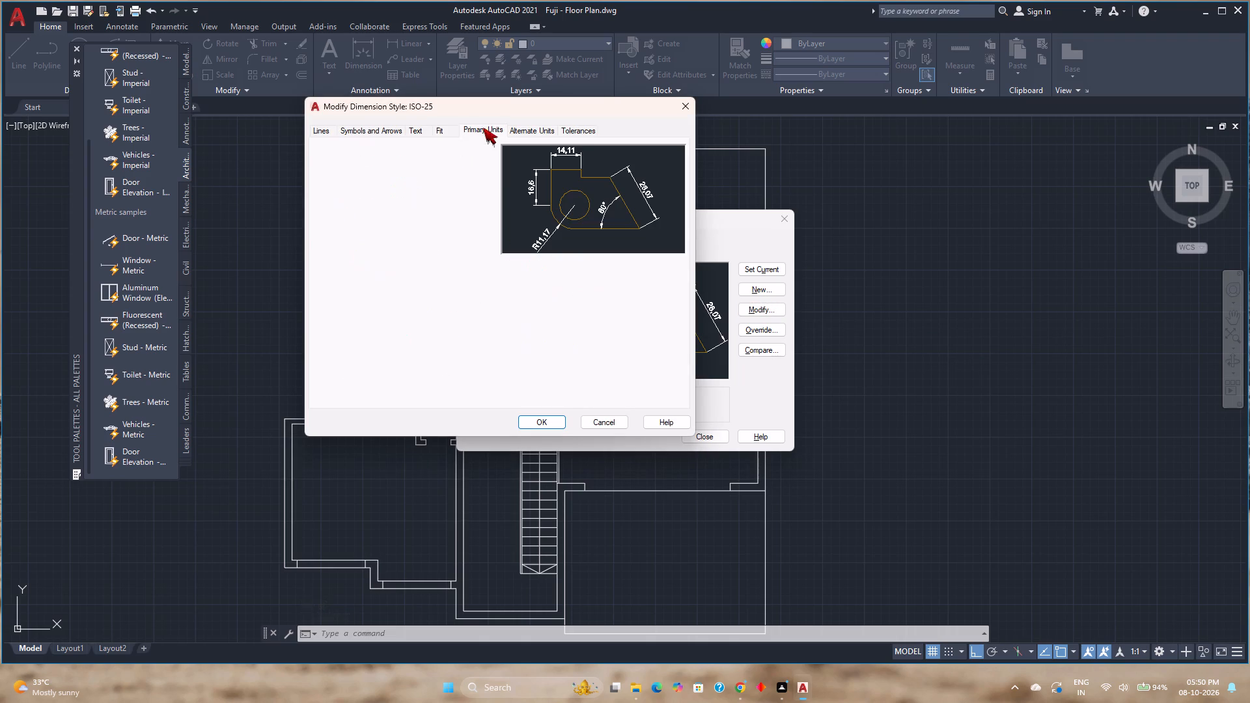
{"action": "left_click", "coordinate": [467, 159]}
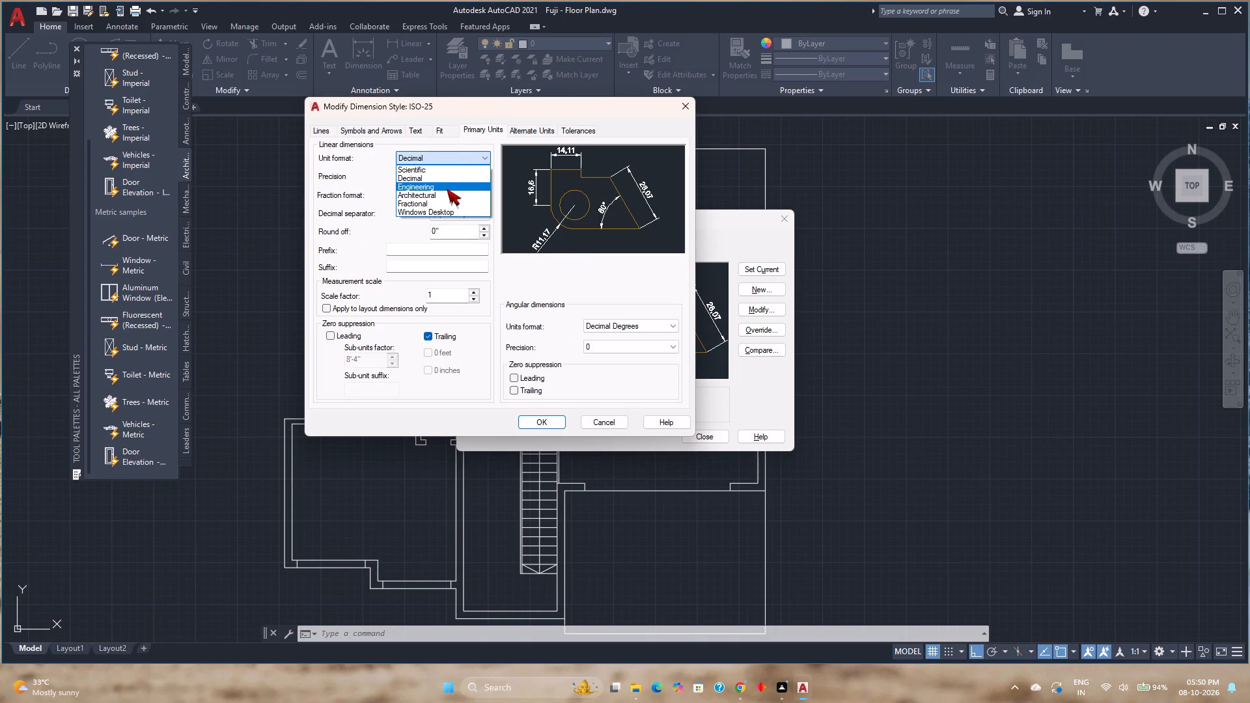
{"action": "left_click", "coordinate": [447, 189]}
{"action": "left_click", "coordinate": [454, 174]}
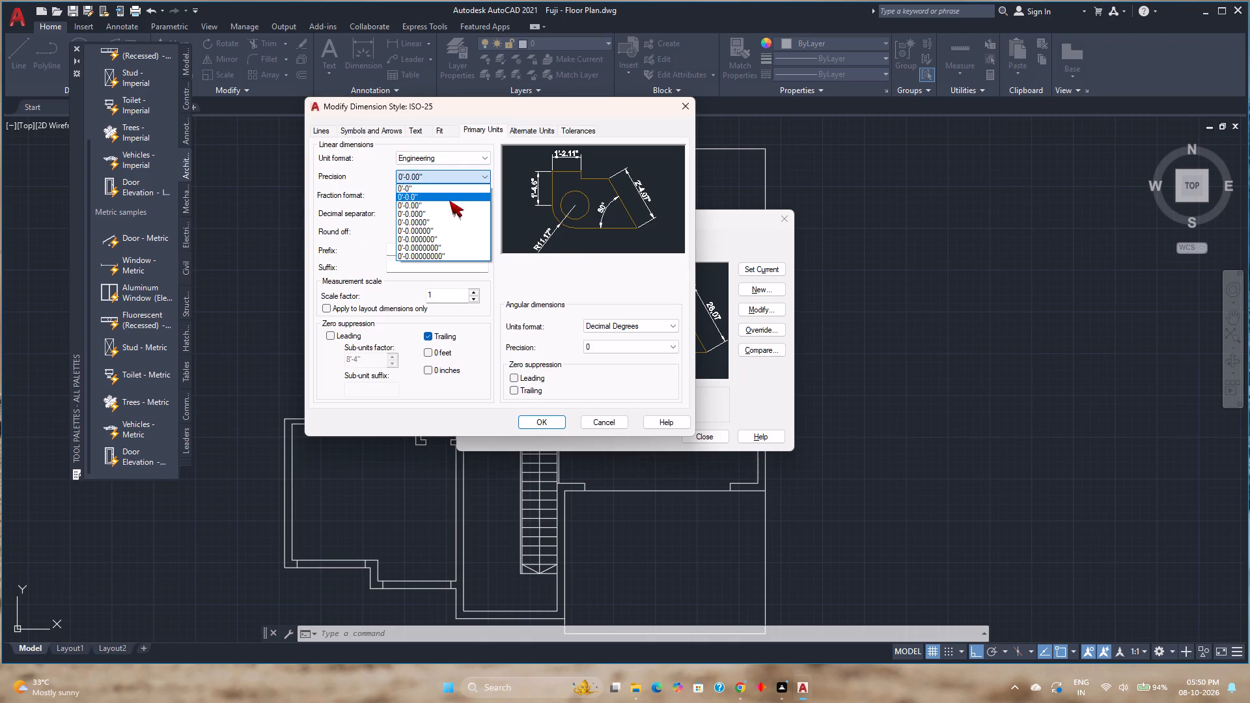
{"action": "left_click", "coordinate": [449, 206]}
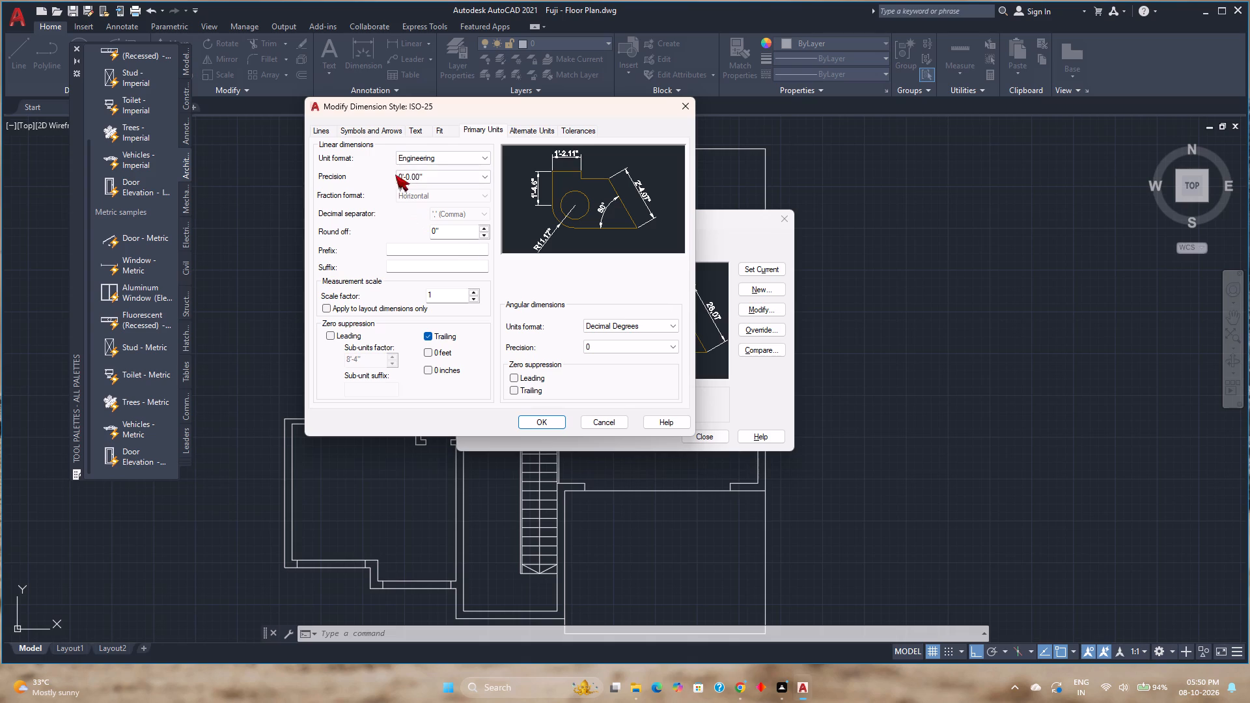
Set the ISO-25 dimension style's text height to 1'.
{"action": "left_click", "coordinate": [419, 130]}
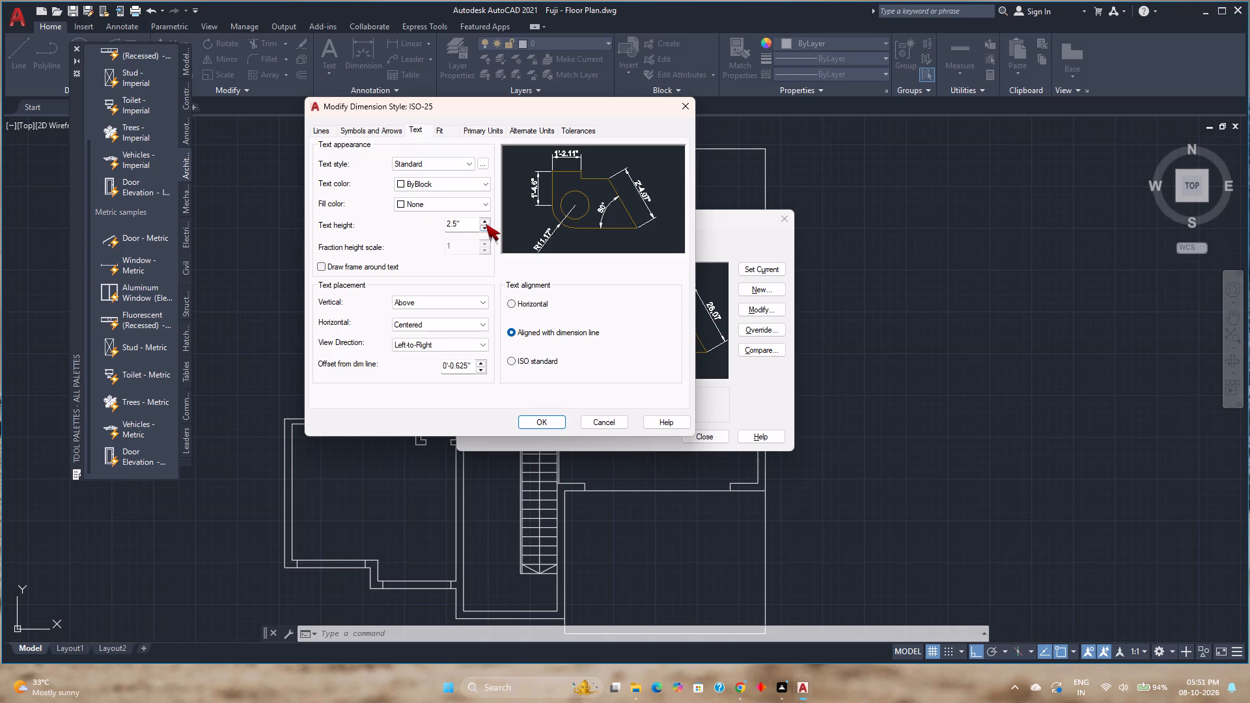
{"action": "double_click", "coordinate": [465, 228]}
{"action": "key", "text": "1"}
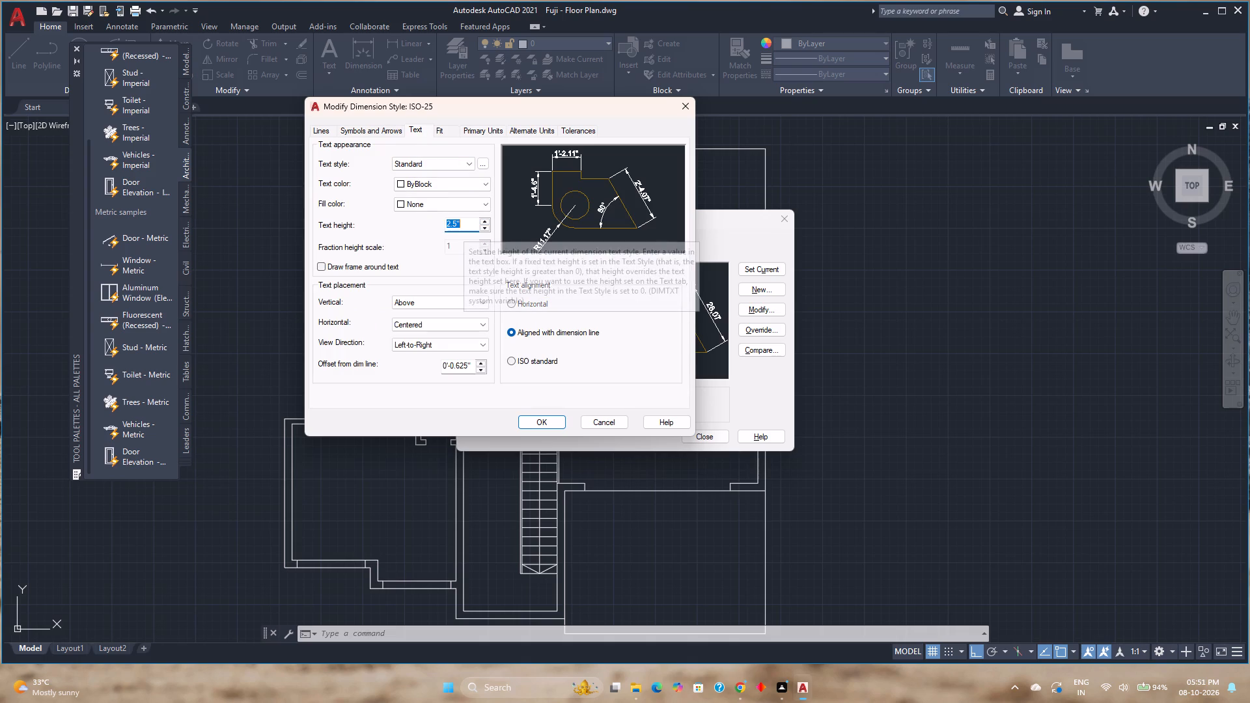
{"action": "key", "text": "apostrophe"}
{"action": "key", "text": "Return"}
Set the ISO-25 dimension arrowheads to Architectural tick with a 6" arrow size, and apply the style changes.
{"action": "left_click", "coordinate": [356, 133]}
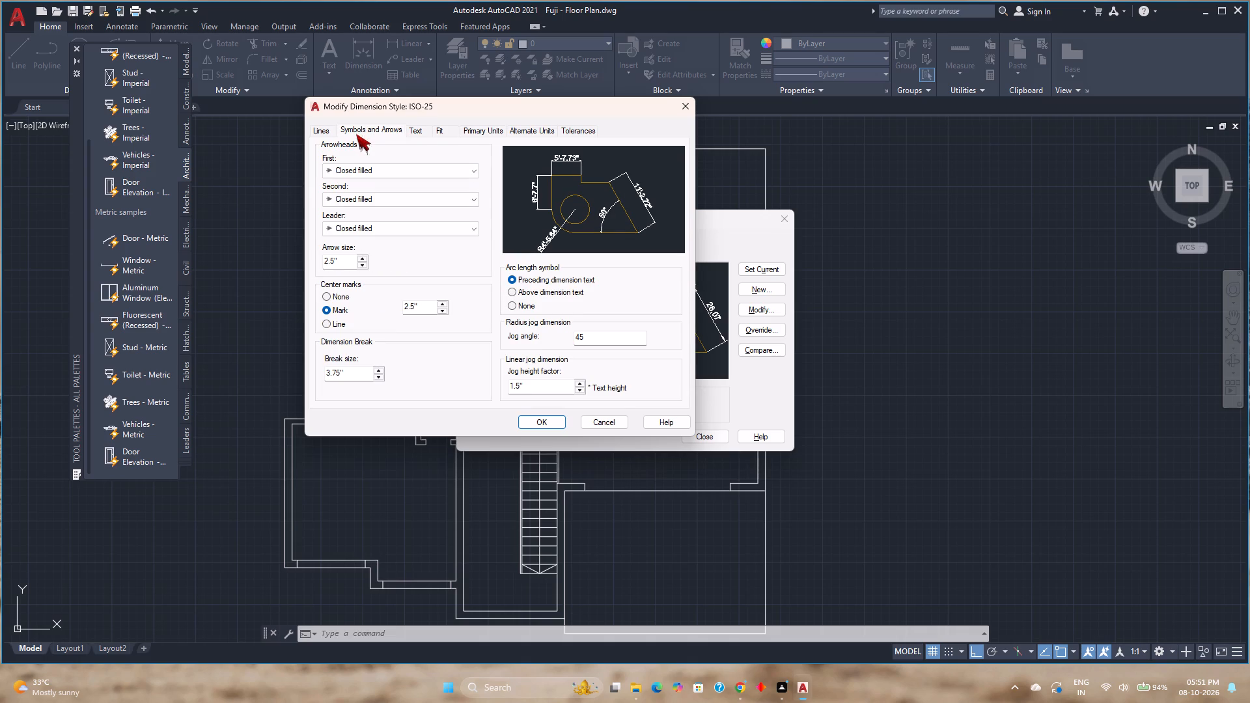
{"action": "left_click", "coordinate": [384, 169]}
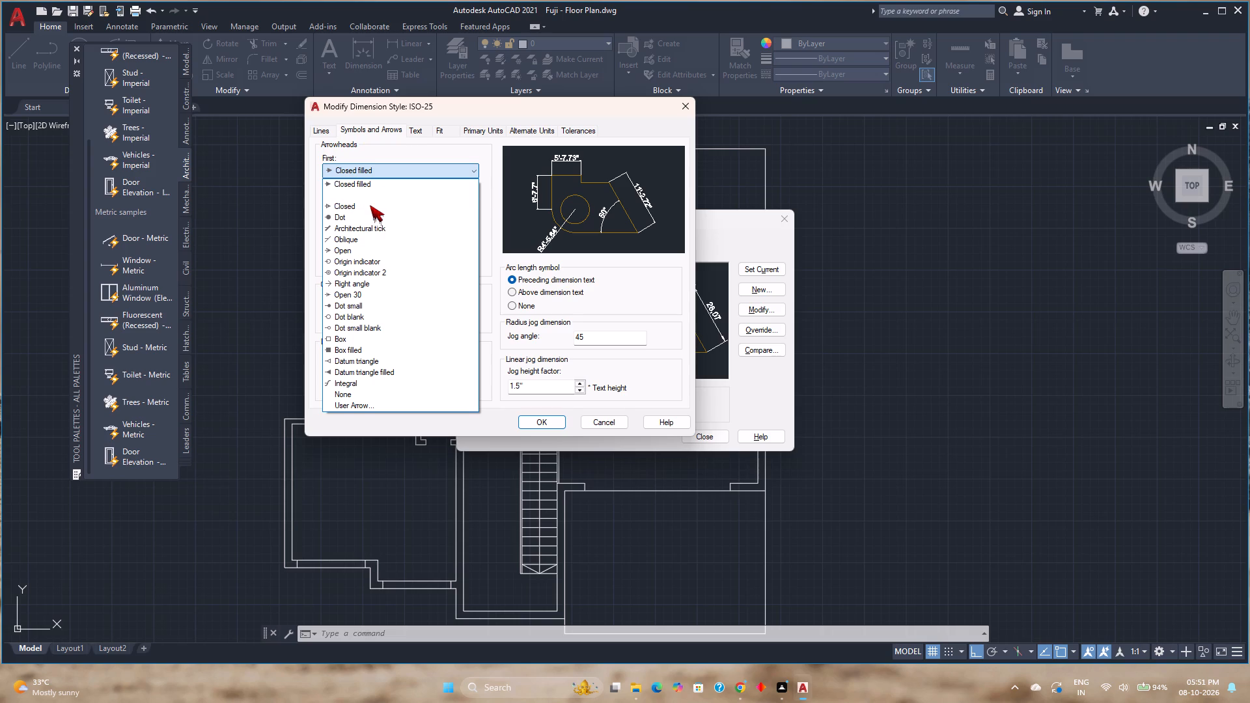
{"action": "left_click", "coordinate": [372, 232]}
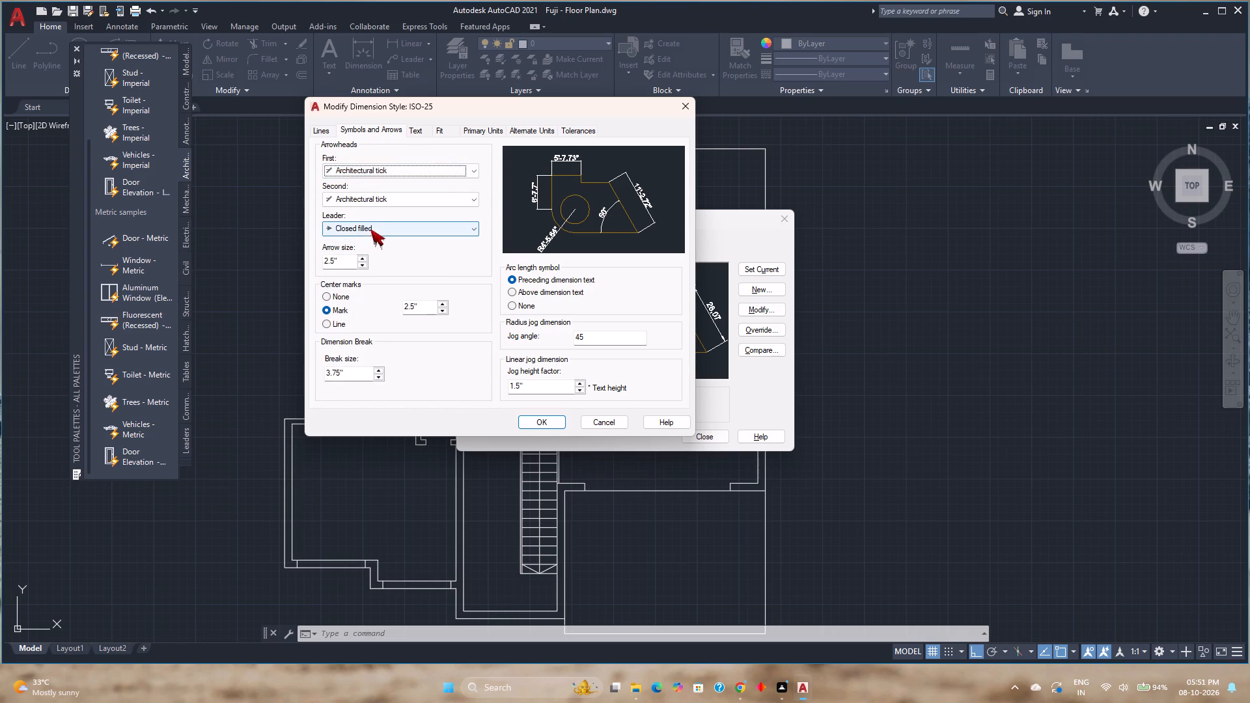
{"action": "double_click", "coordinate": [340, 261]}
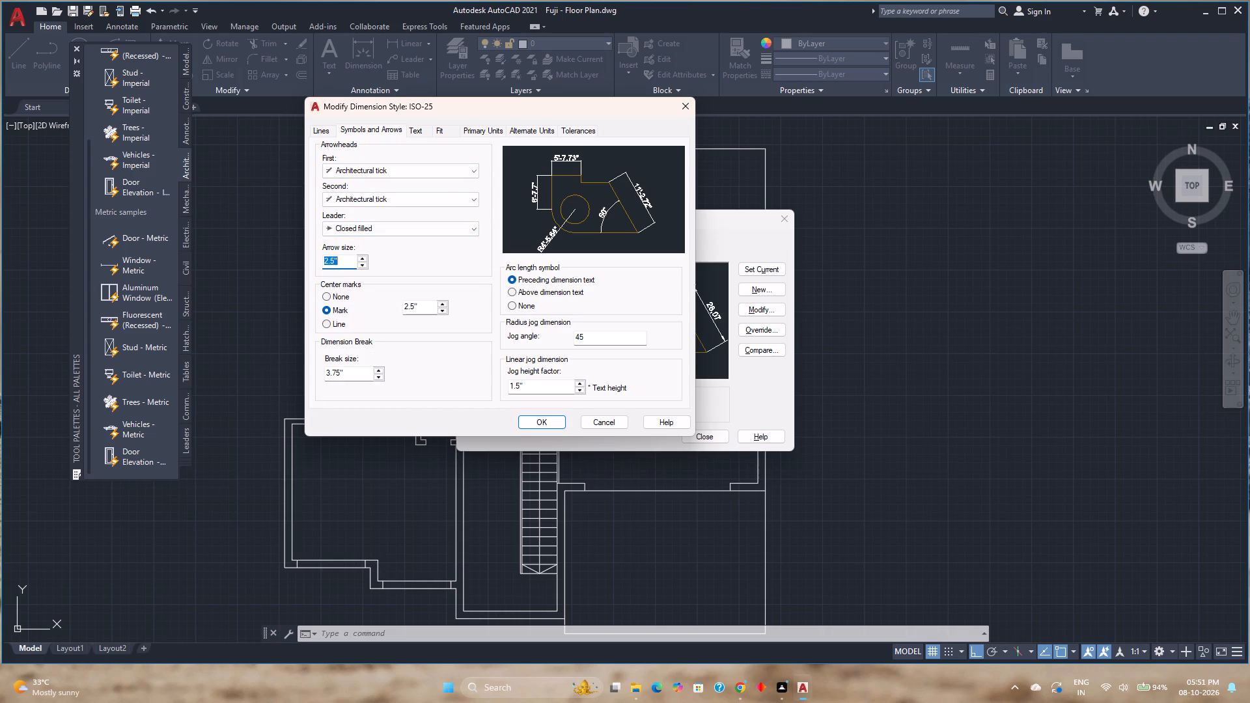
{"action": "key", "text": "6"}
{"action": "key", "text": "shift+quotedbl"}
{"action": "key", "text": "Return"}
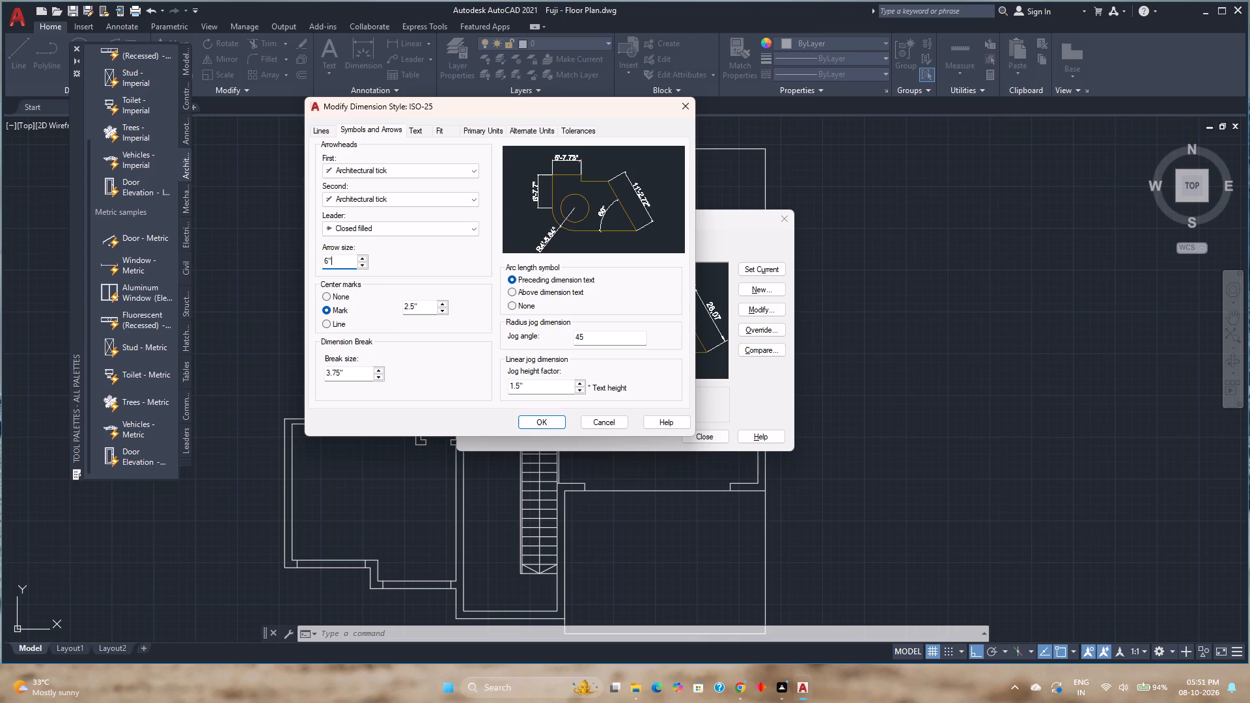
{"action": "left_click", "coordinate": [326, 132]}
{"action": "left_click", "coordinate": [527, 128]}
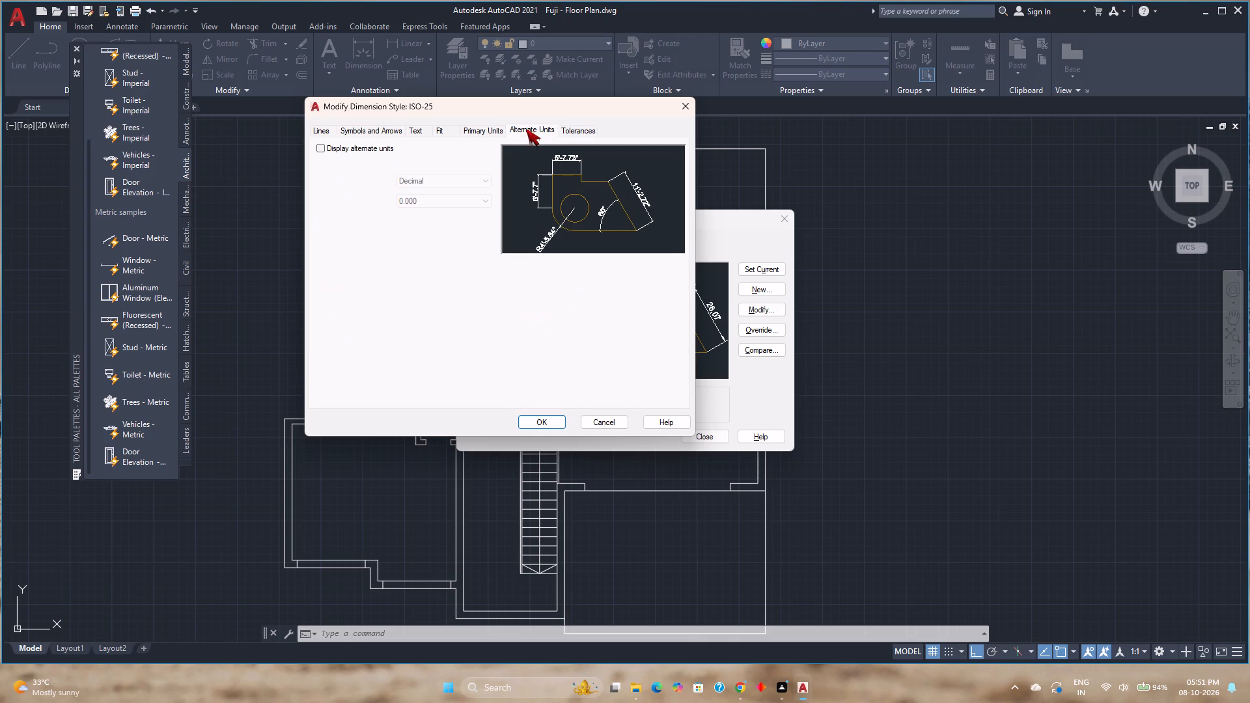
{"action": "left_click", "coordinate": [493, 130]}
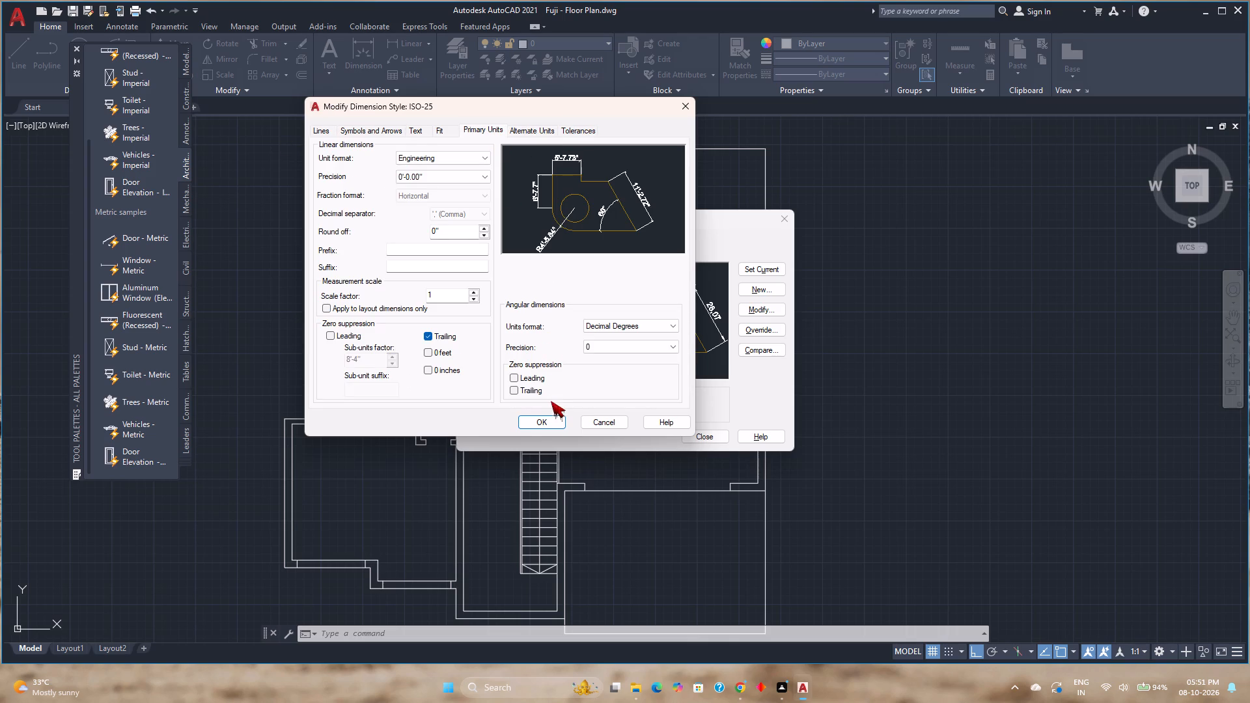
{"action": "left_click", "coordinate": [542, 420]}
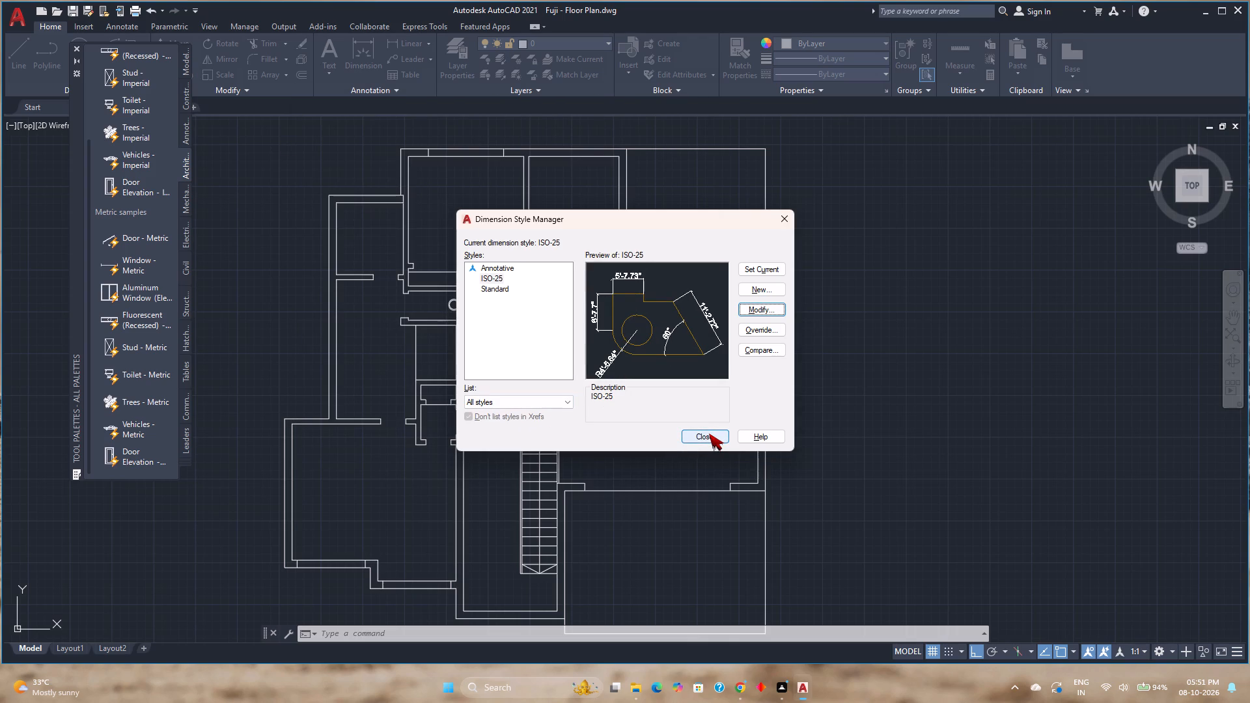
{"action": "left_click", "coordinate": [708, 436]}
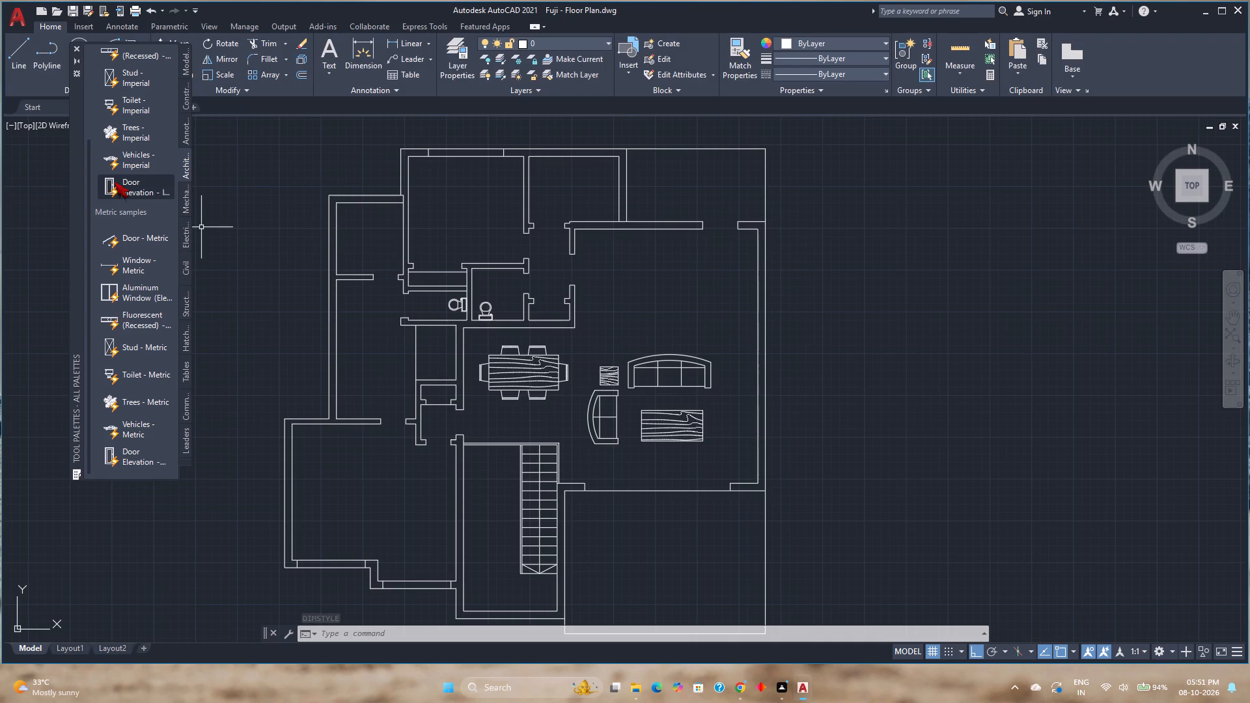
Insert a Door - Metric block just south of the opening in the partition between the two west rooms.
{"action": "left_click", "coordinate": [148, 236]}
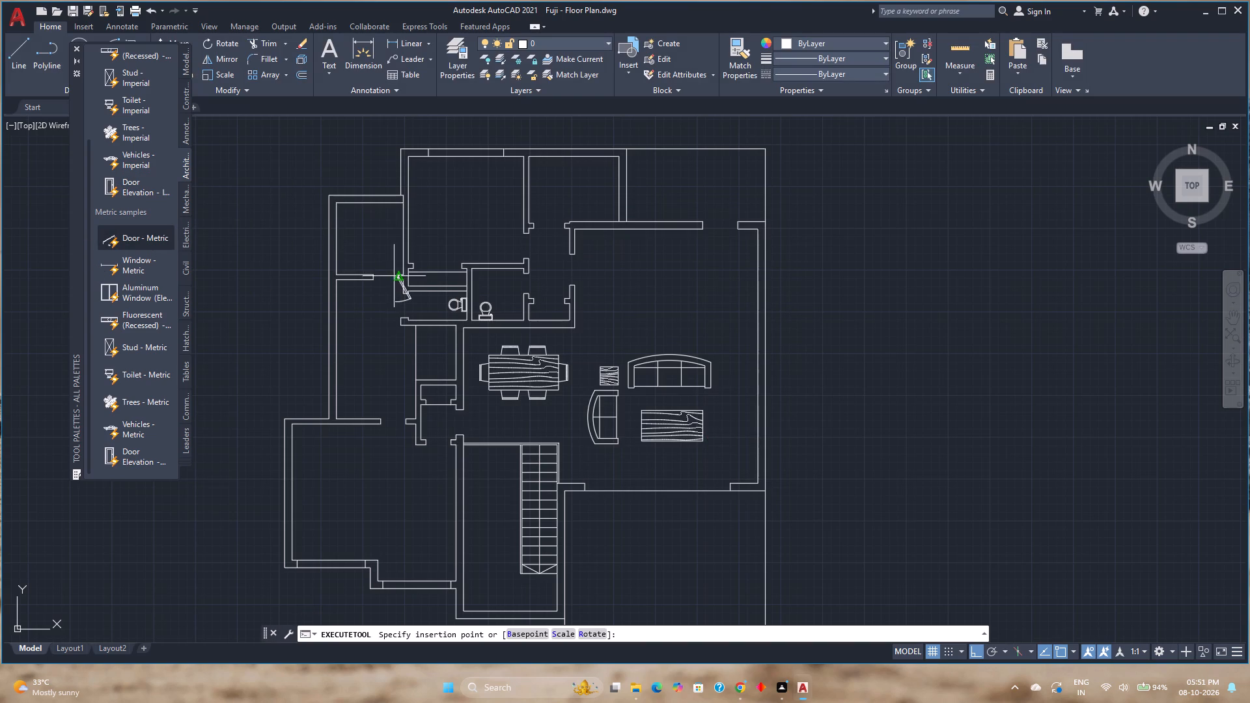
{"action": "scroll", "coordinate": [376, 279], "scroll_direction": "up", "scroll_amount": 3}
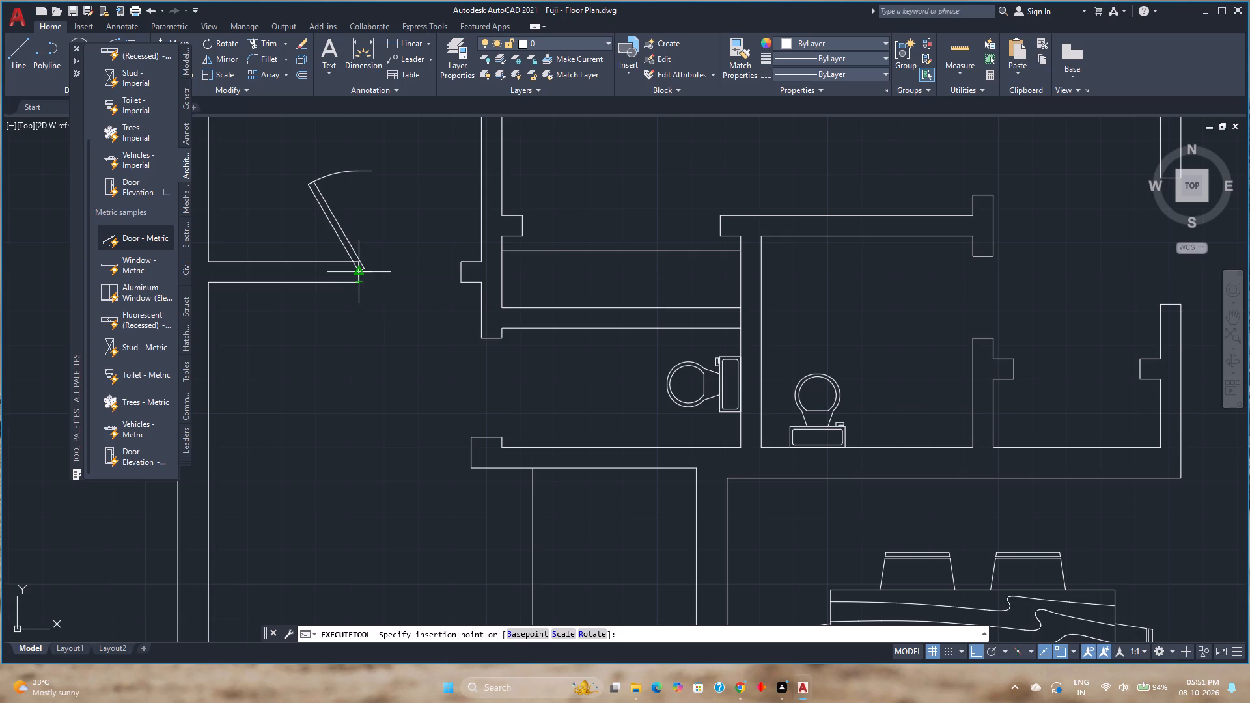
{"action": "left_click", "coordinate": [359, 314]}
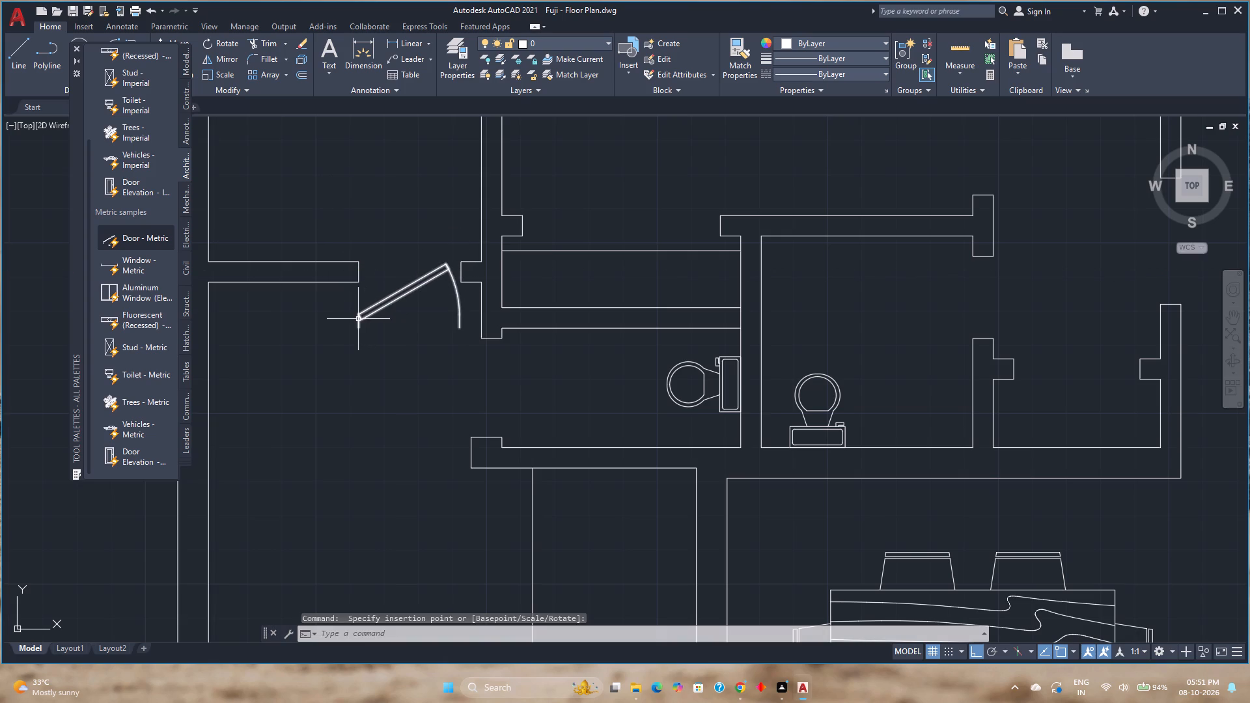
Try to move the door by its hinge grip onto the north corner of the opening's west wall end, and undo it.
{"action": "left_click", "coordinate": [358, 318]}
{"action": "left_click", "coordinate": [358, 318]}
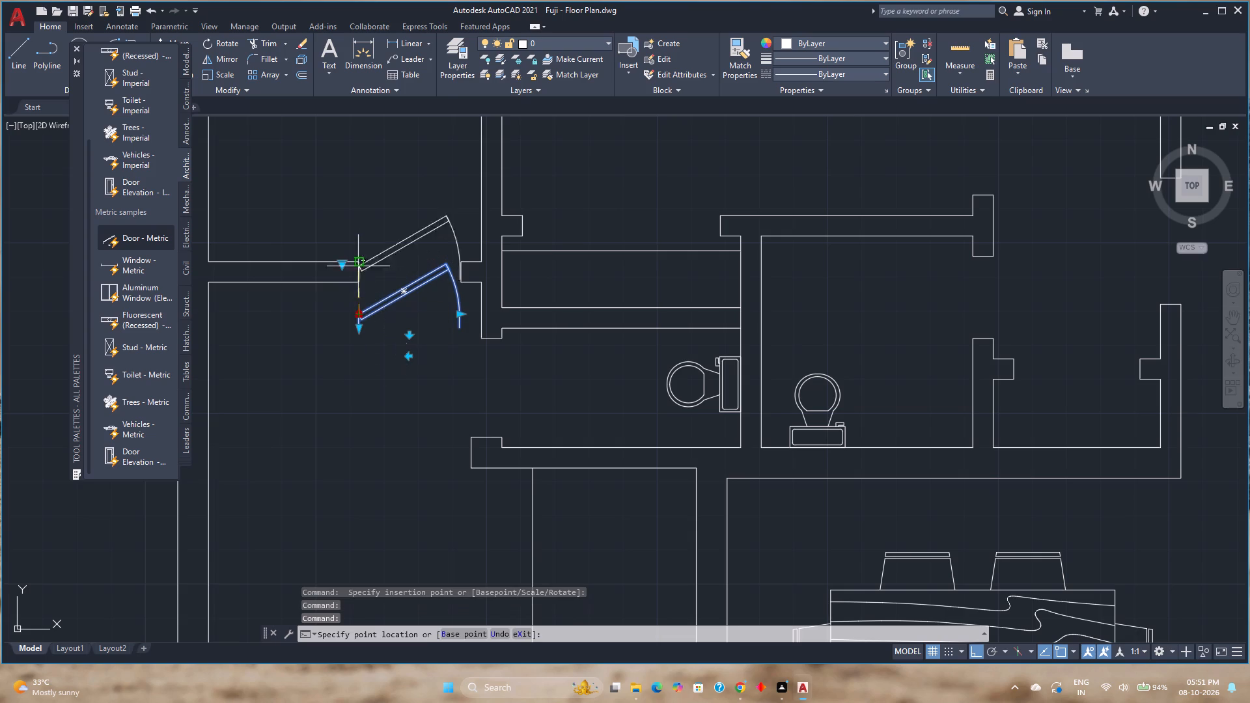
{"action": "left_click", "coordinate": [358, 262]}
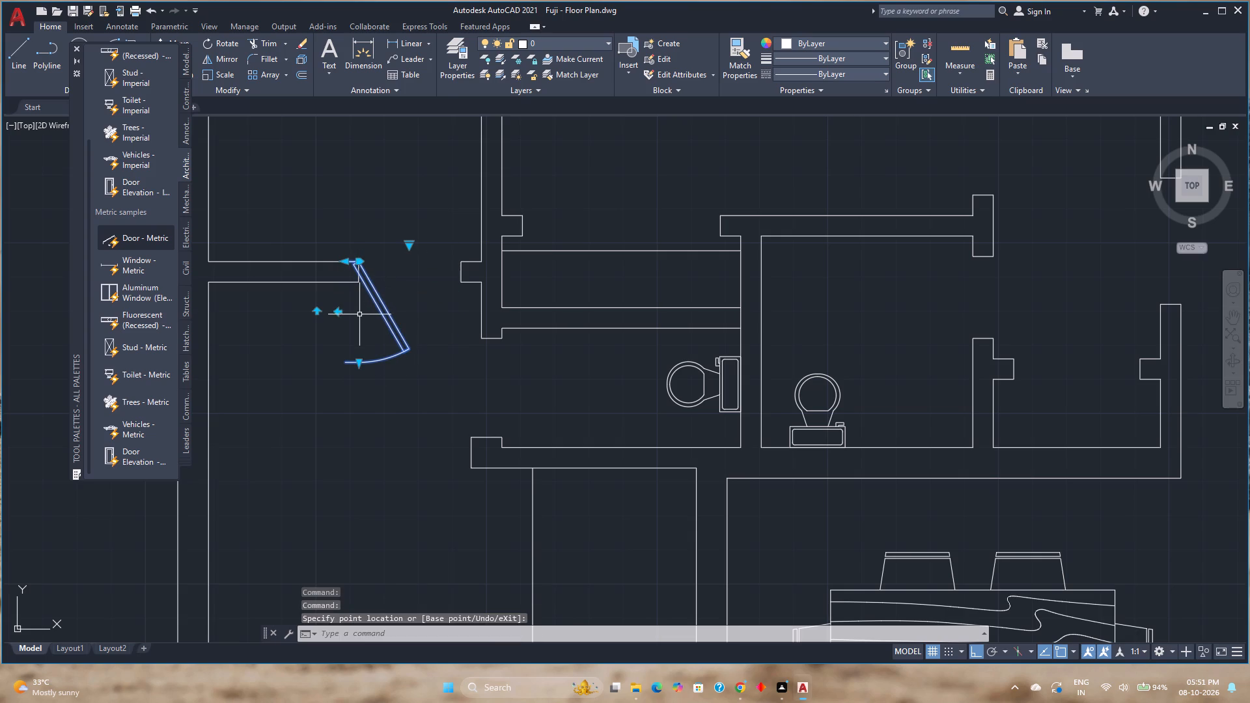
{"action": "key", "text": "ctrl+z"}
Close the tool palettes and move the door by its hinge corner onto the north corner of the opening's west wall end.
{"action": "left_click", "coordinate": [359, 315]}
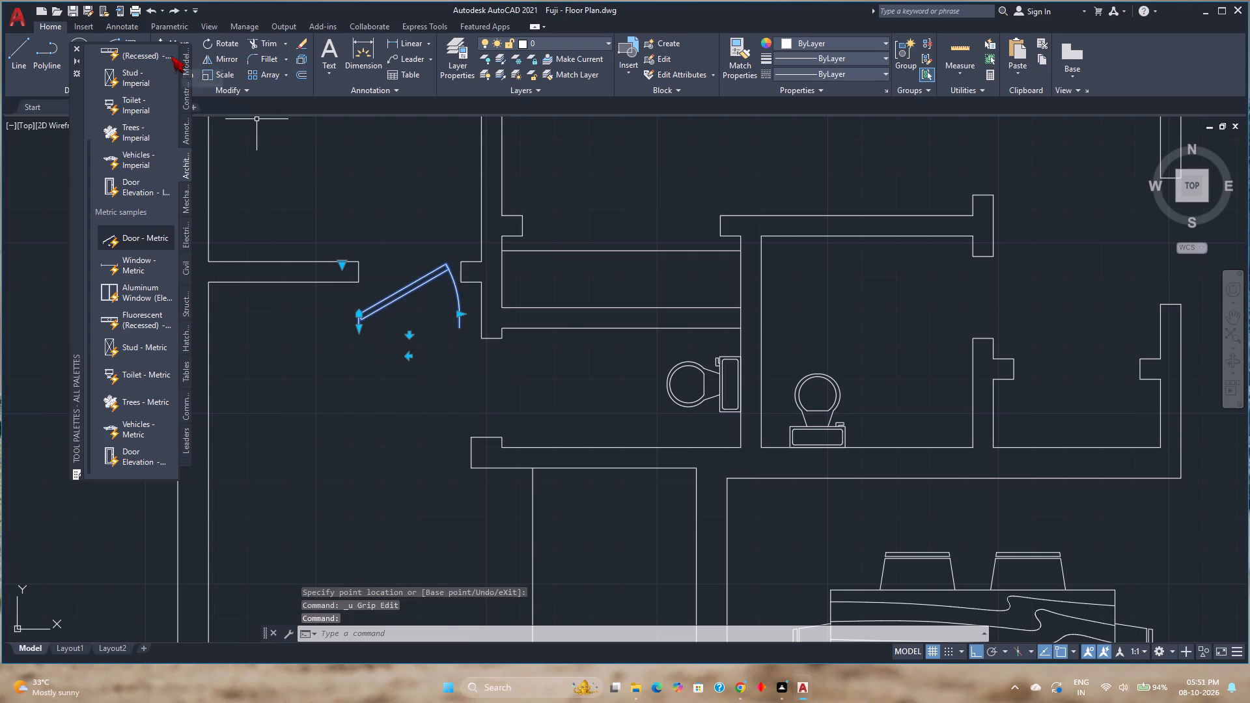
{"action": "left_click", "coordinate": [77, 45]}
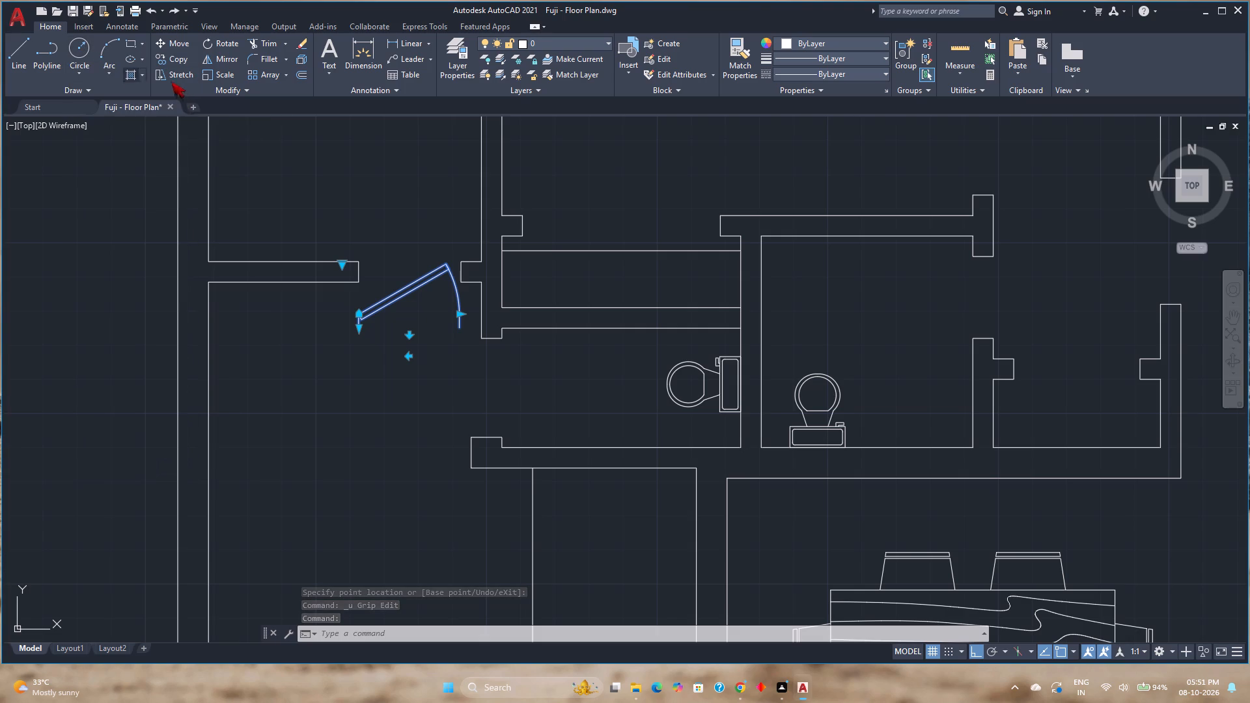
{"action": "left_click", "coordinate": [177, 46]}
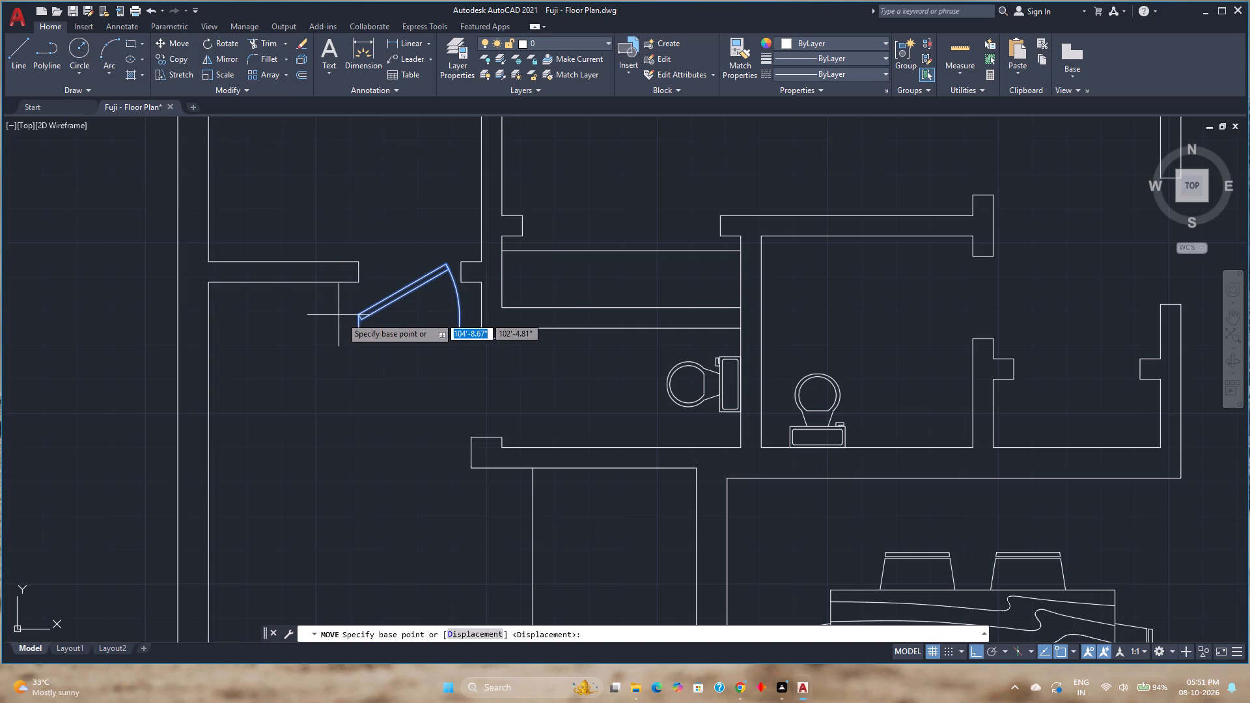
{"action": "scroll", "coordinate": [352, 327], "scroll_direction": "up", "scroll_amount": 3}
{"action": "left_click", "coordinate": [368, 294]}
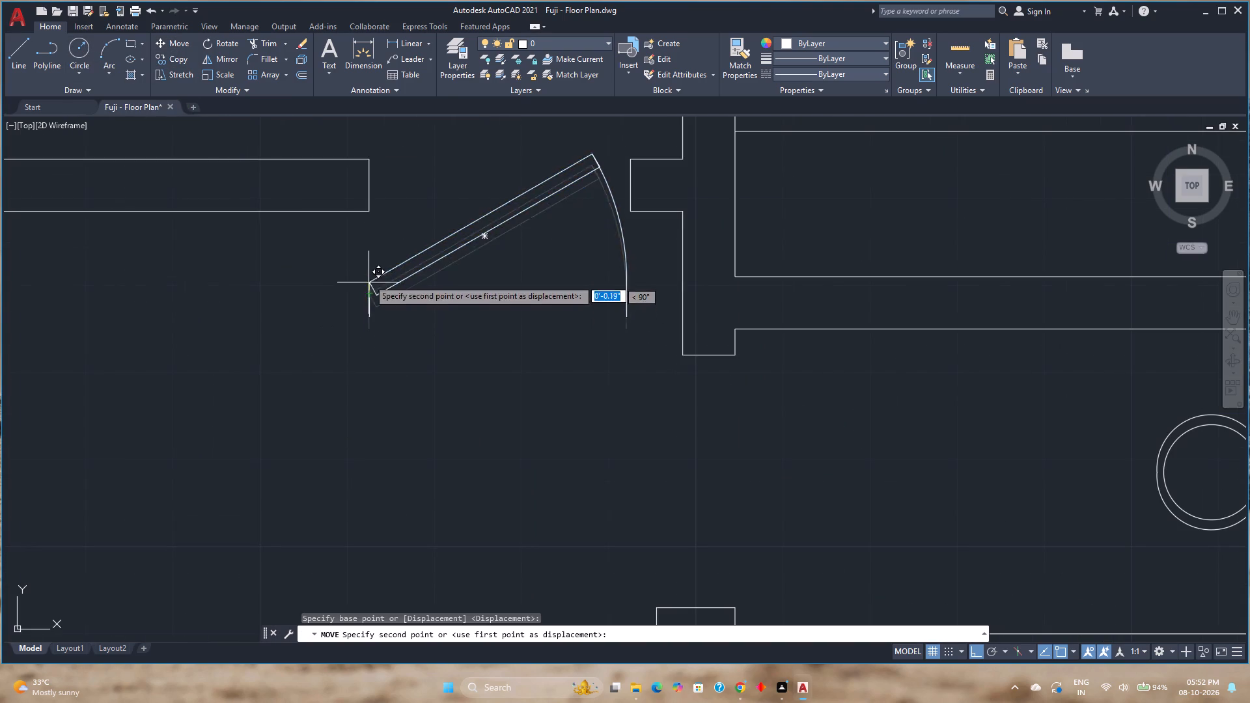
{"action": "left_click", "coordinate": [367, 159]}
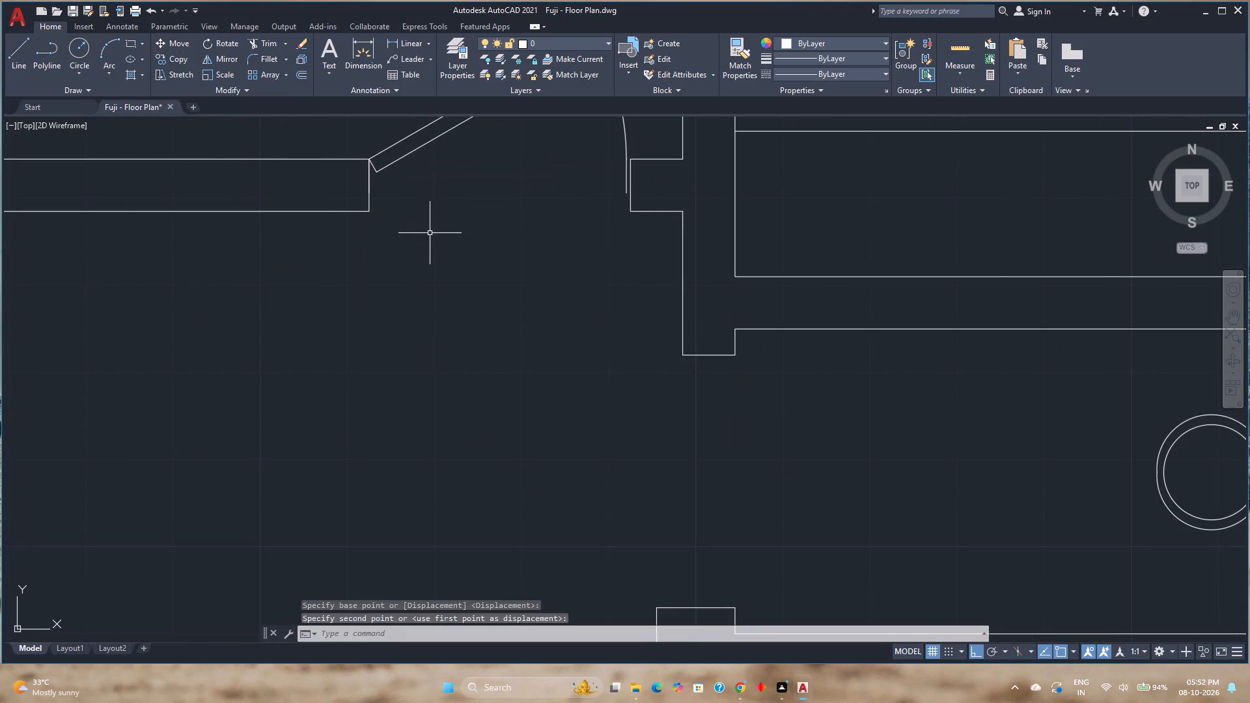
Restore the plan's north-up Top view and examine how the placed door fits in the west partition opening.
{"action": "middle_click_drag", "start_coordinate": [446, 221], "coordinate": [367, 425], "text": "shift"}
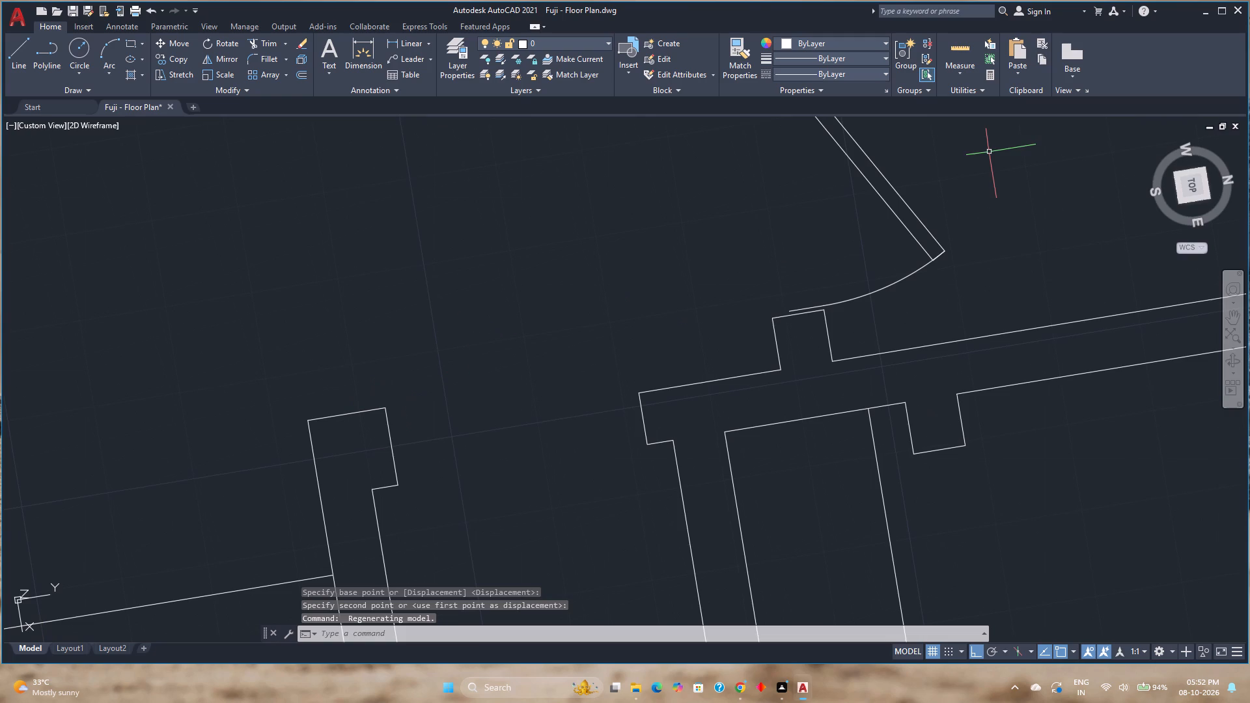
{"action": "middle_click_drag", "start_coordinate": [326, 255], "coordinate": [673, 288], "text": "ctrl"}
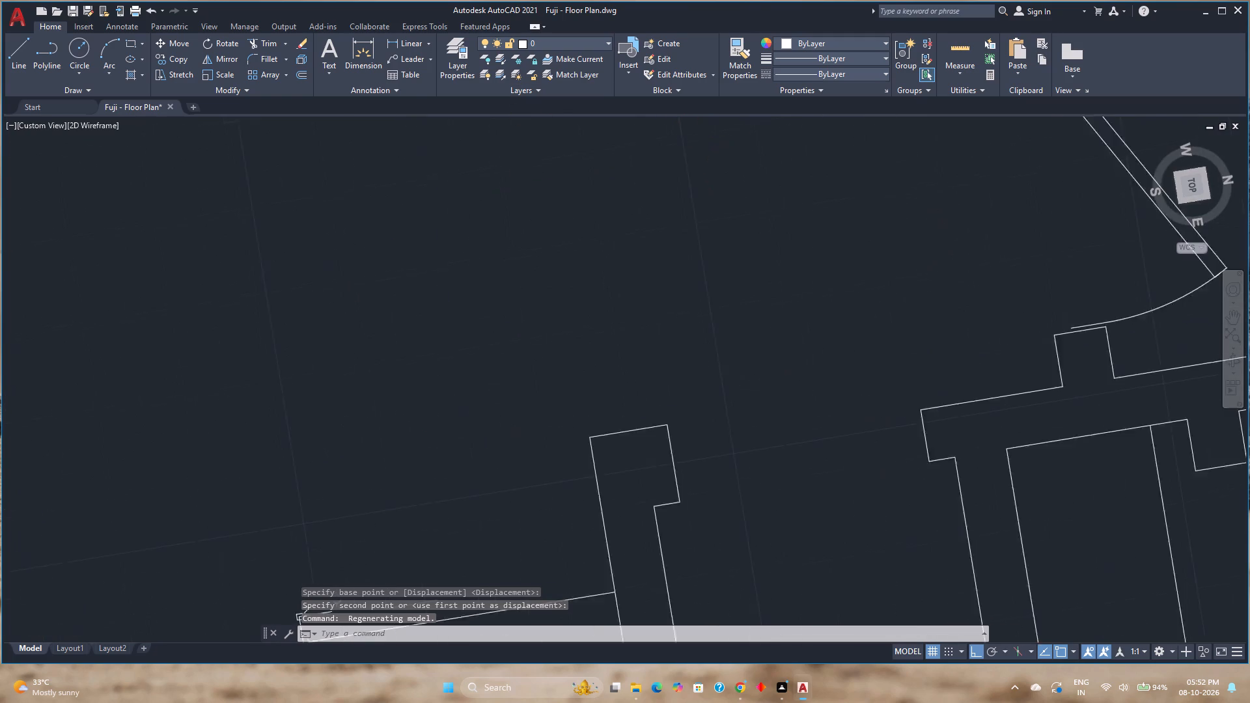
{"action": "middle_click_drag", "start_coordinate": [673, 288], "coordinate": [182, 219], "text": "ctrl"}
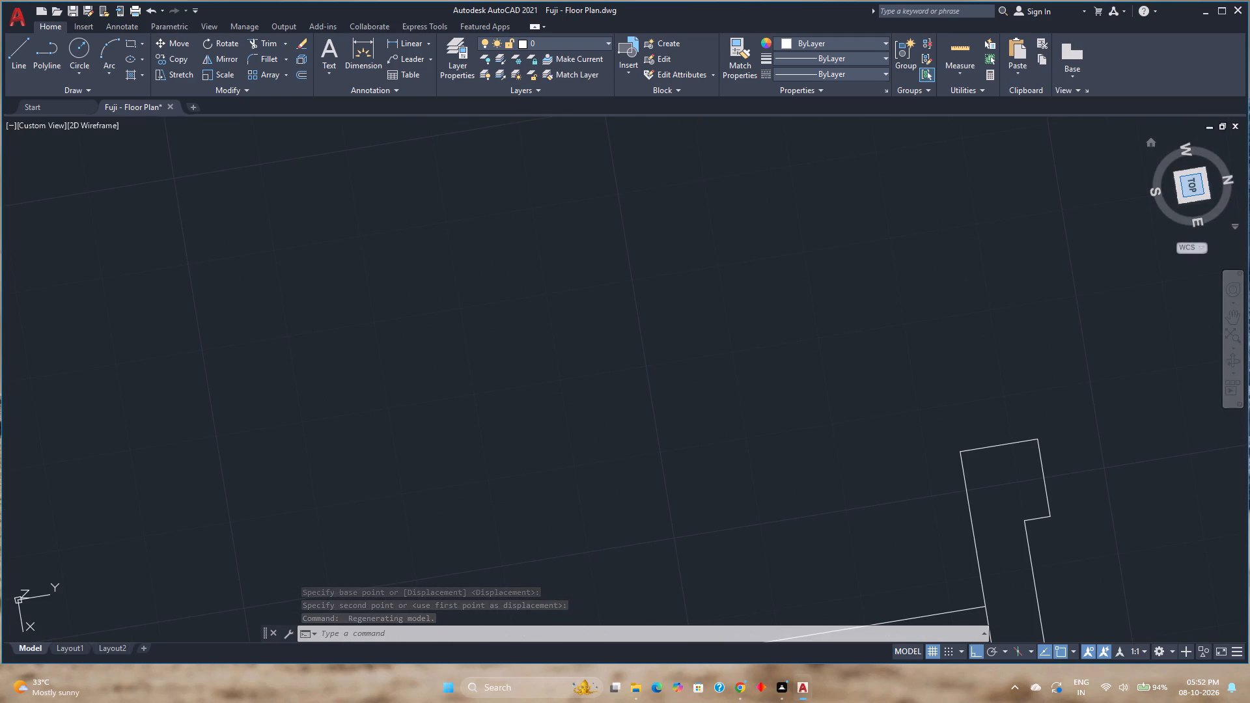
{"action": "left_click", "coordinate": [1154, 144]}
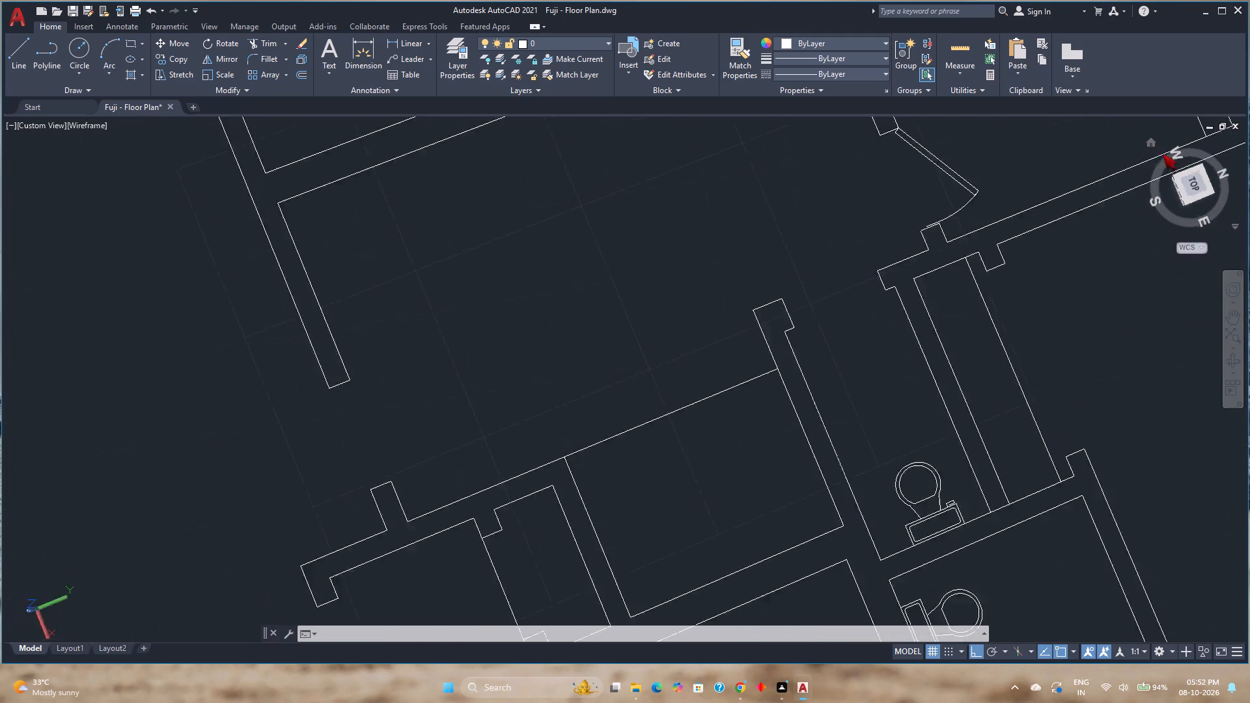
{"action": "left_click", "coordinate": [1193, 173]}
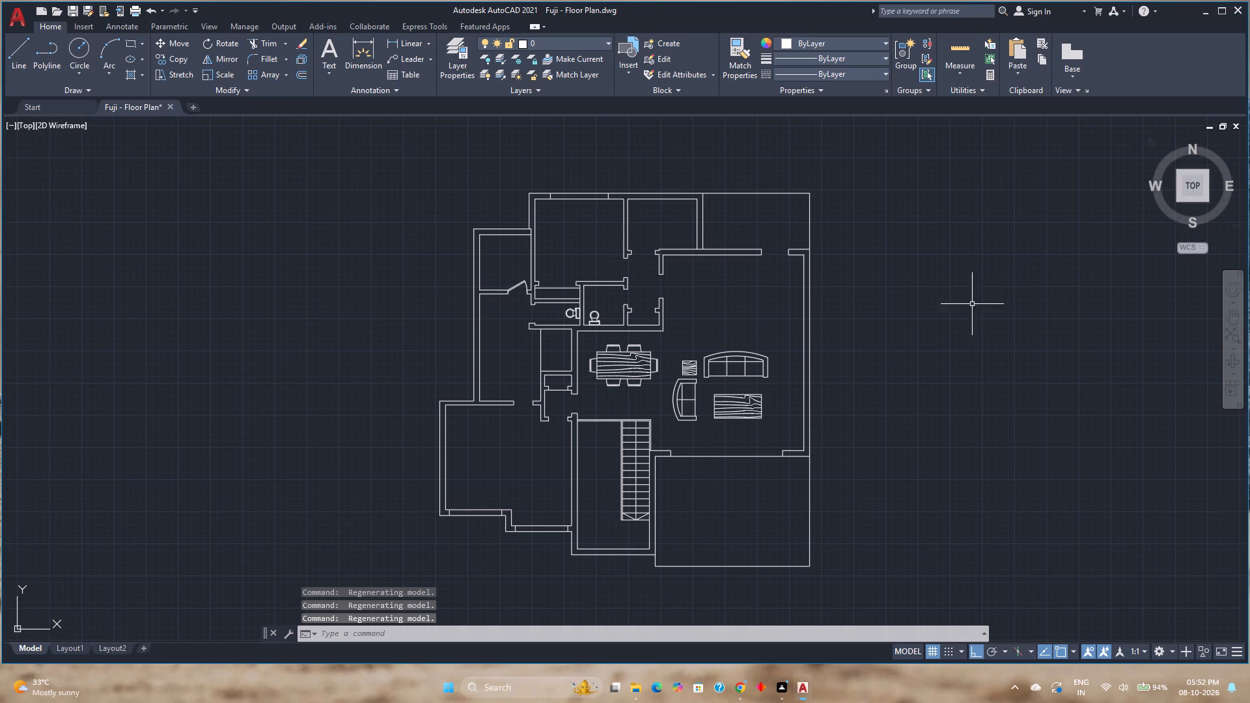
{"action": "left_click", "coordinate": [1191, 187]}
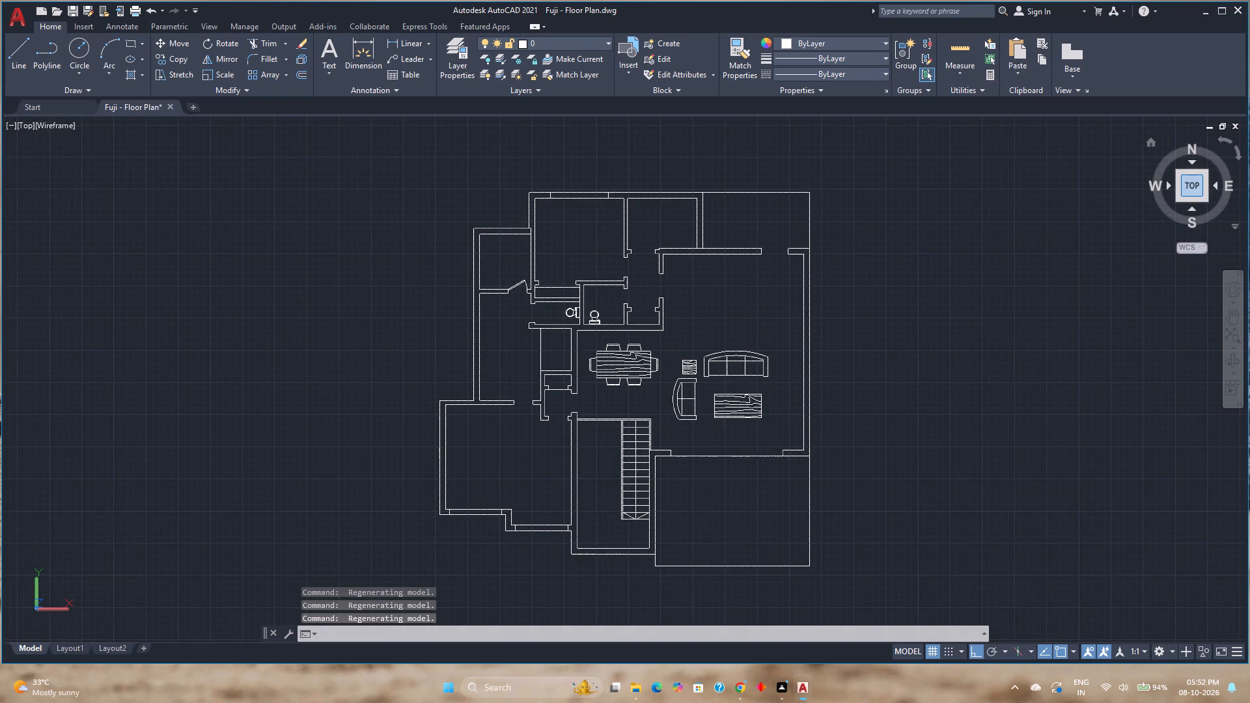
{"action": "scroll", "coordinate": [579, 293], "scroll_direction": "up", "scroll_amount": 3}
{"action": "scroll", "coordinate": [389, 288], "scroll_direction": "up", "scroll_amount": 3}
{"action": "scroll", "coordinate": [798, 260], "scroll_direction": "up", "scroll_amount": 2}
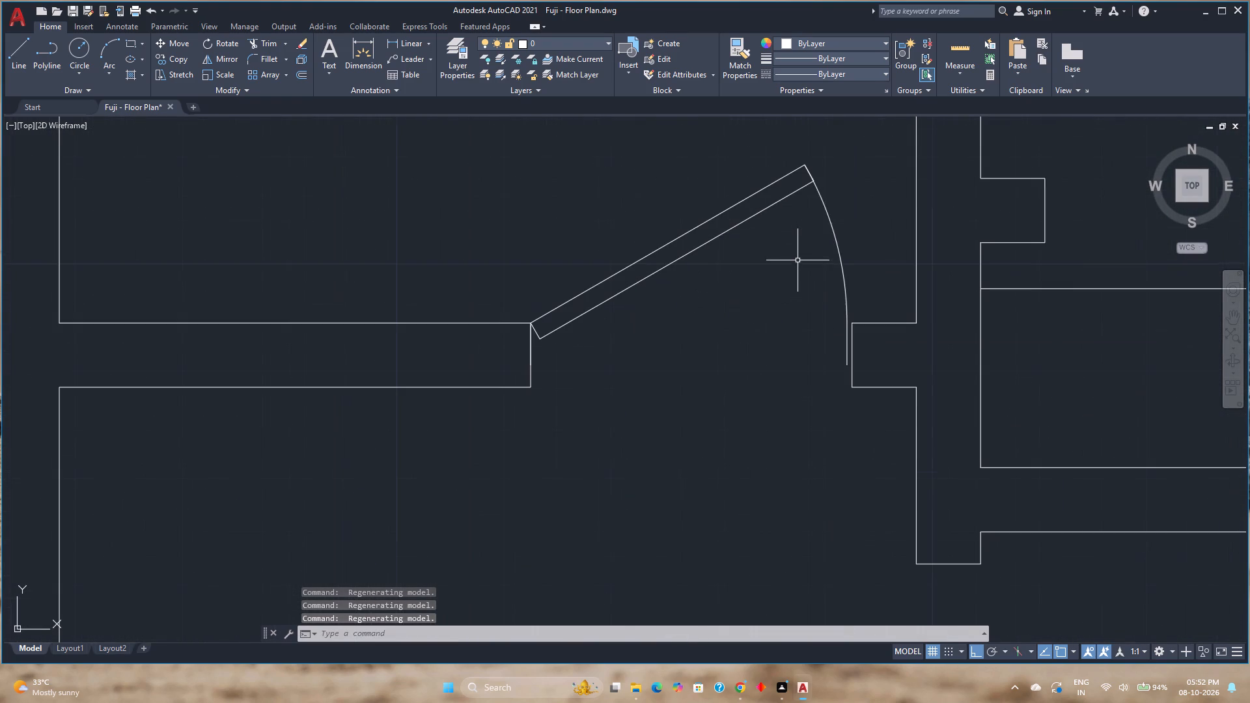
Scale the west partition door by reference from its hinge-side jamb end, fitting its width to the opening's east wall end.
{"action": "left_click", "coordinate": [836, 235]}
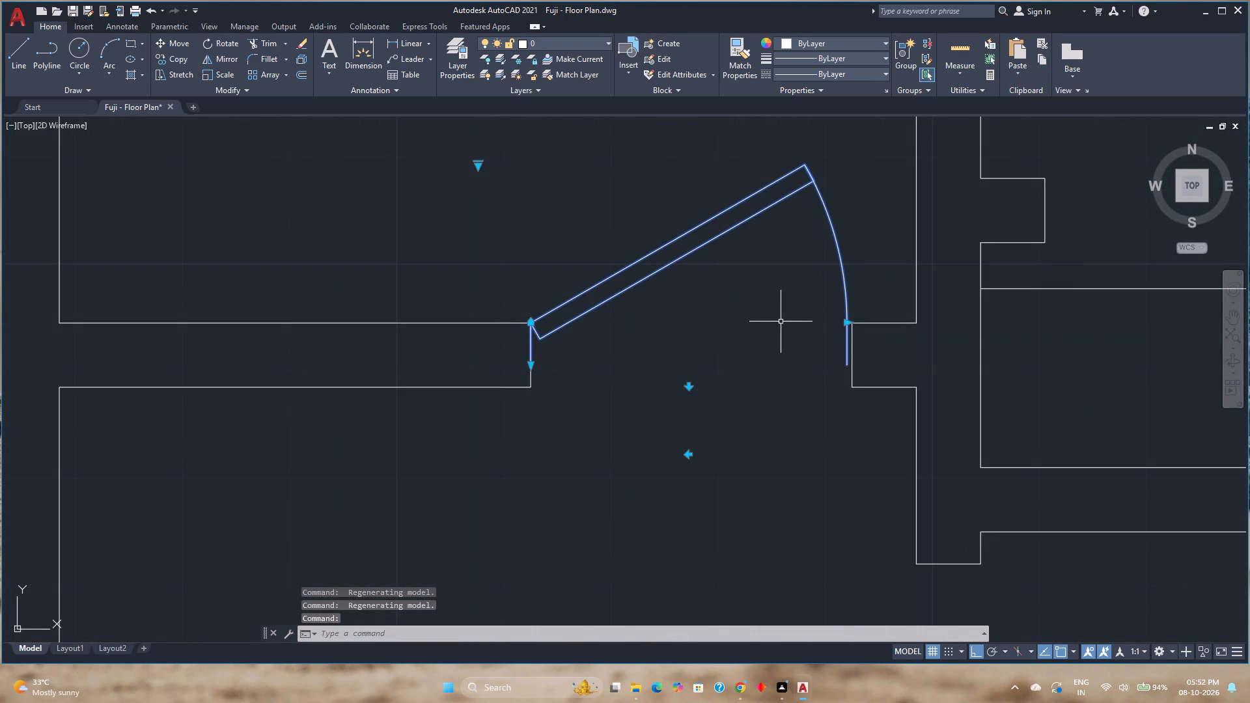
{"action": "left_click", "coordinate": [847, 324]}
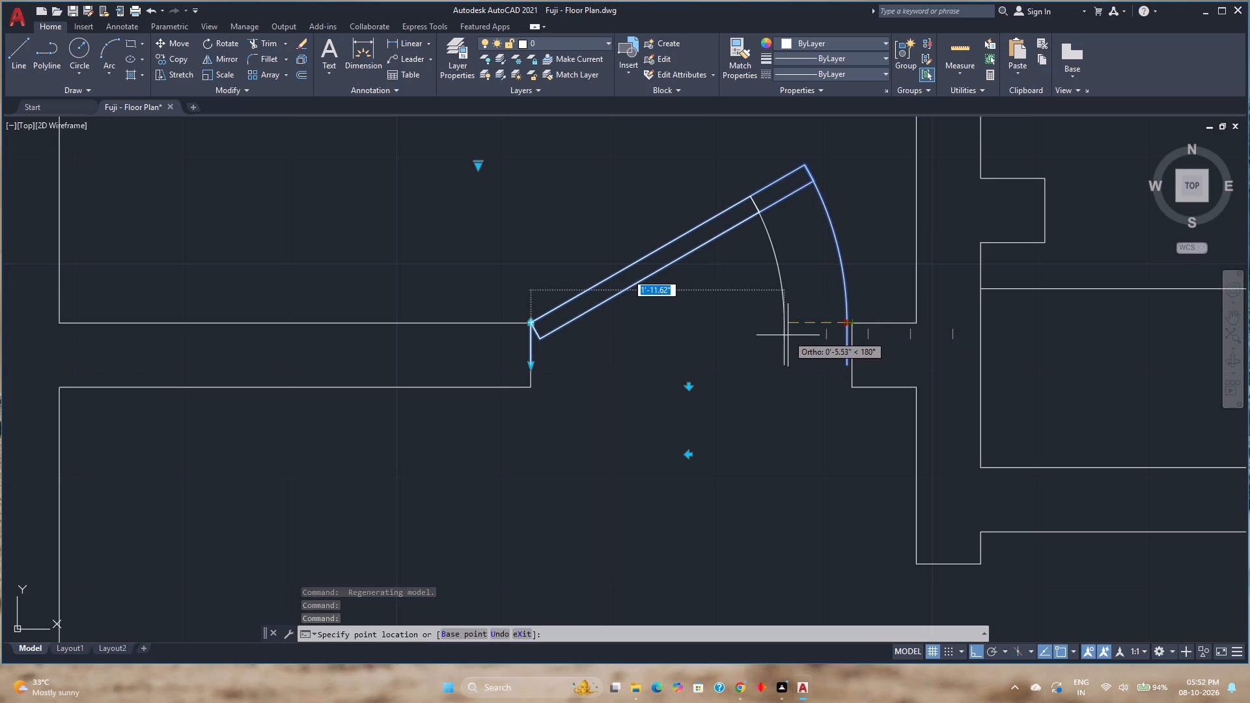
{"action": "key", "text": "Escape"}
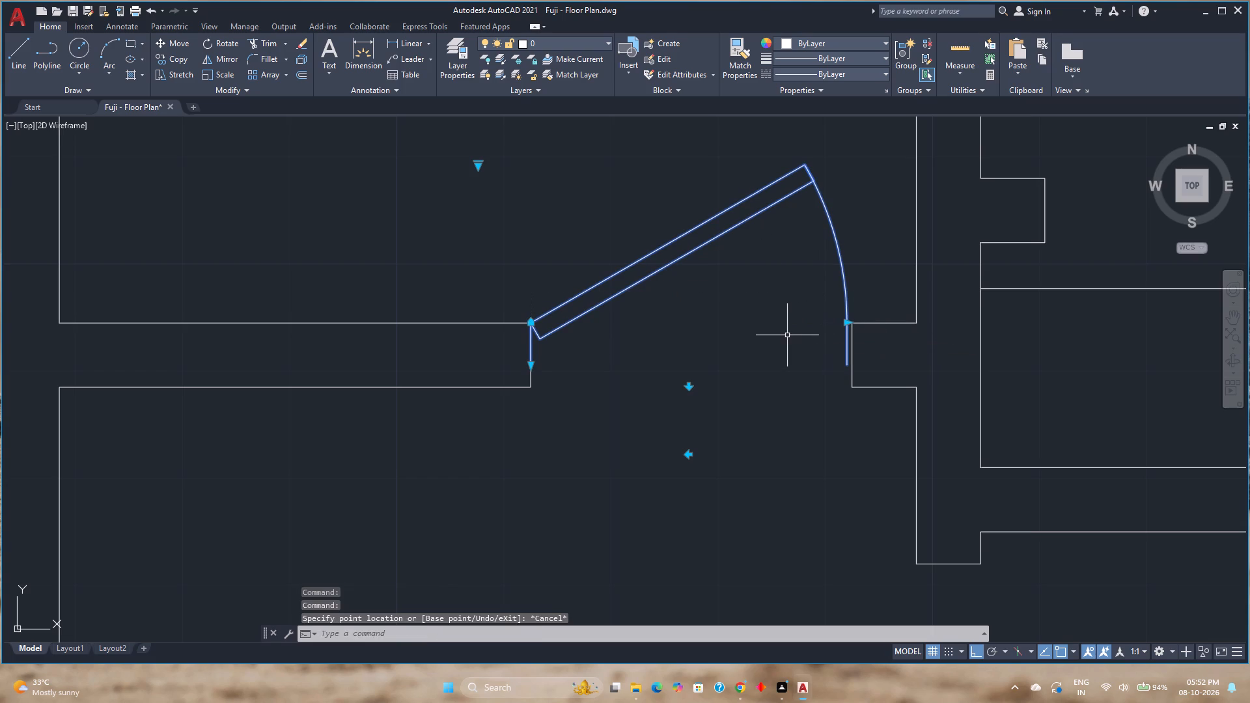
{"action": "key", "text": "s"}
{"action": "key", "text": "c"}
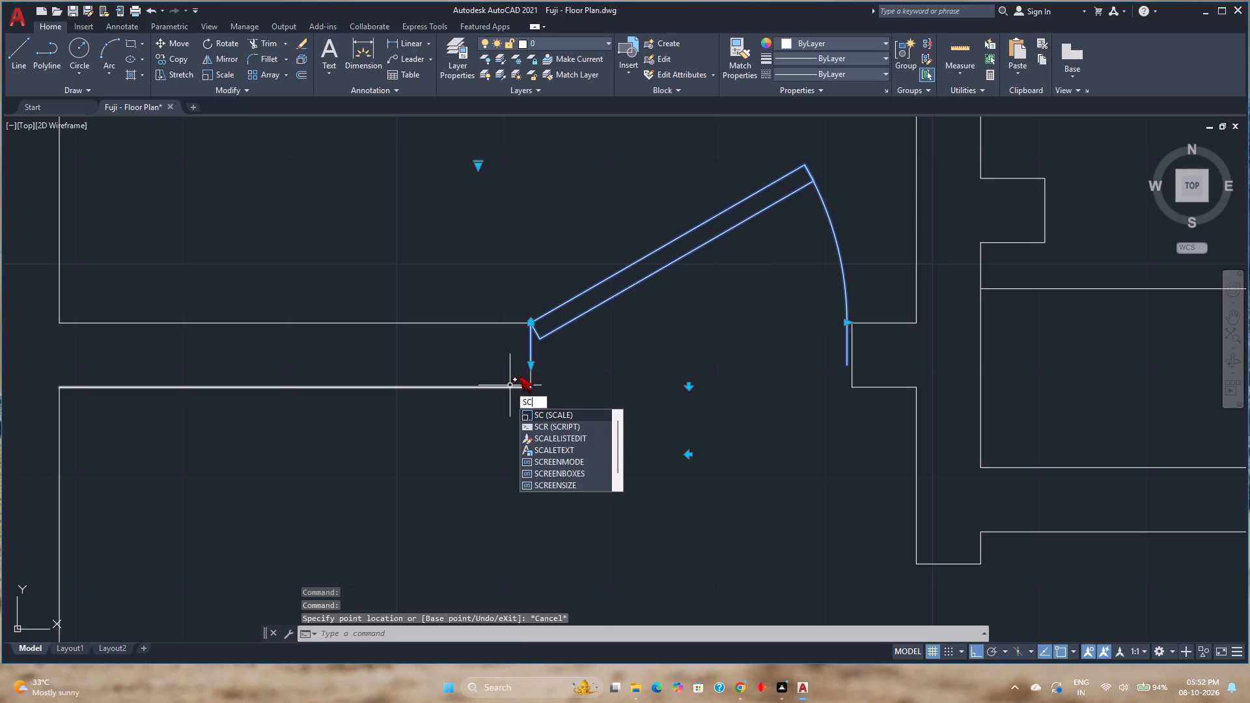
{"action": "key", "text": "Return"}
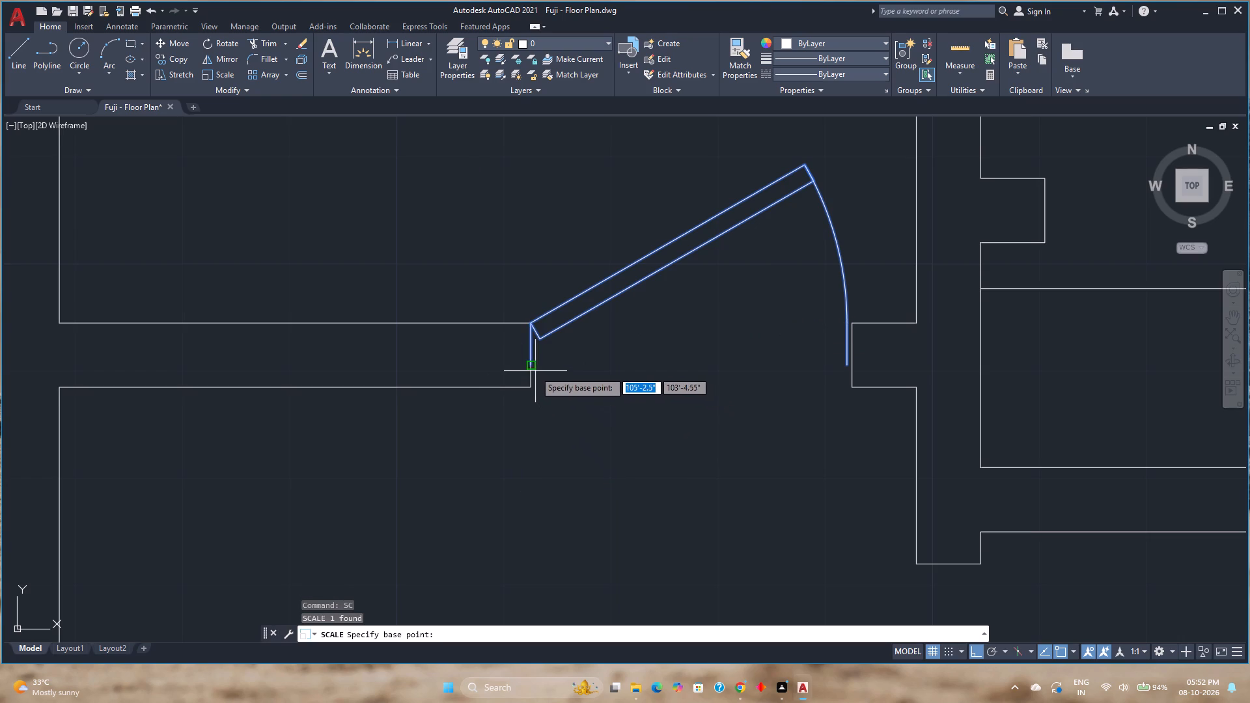
{"action": "left_click", "coordinate": [533, 371]}
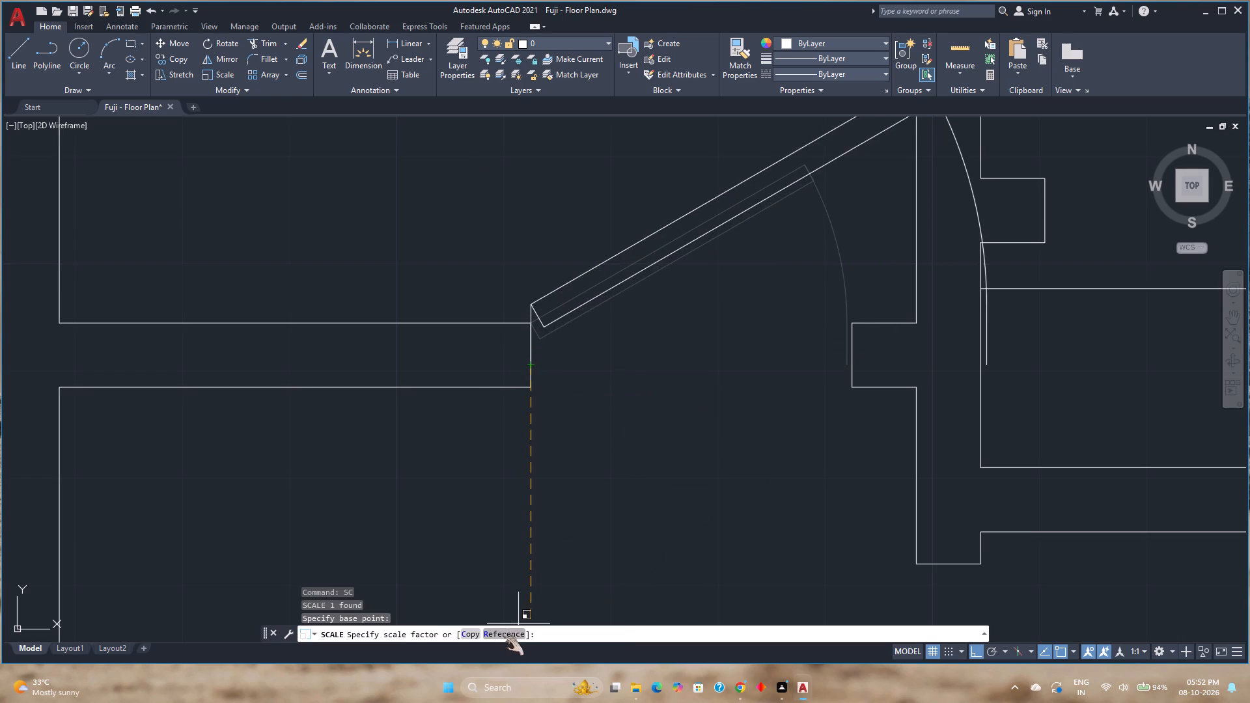
{"action": "left_click", "coordinate": [503, 636]}
{"action": "left_click", "coordinate": [532, 368]}
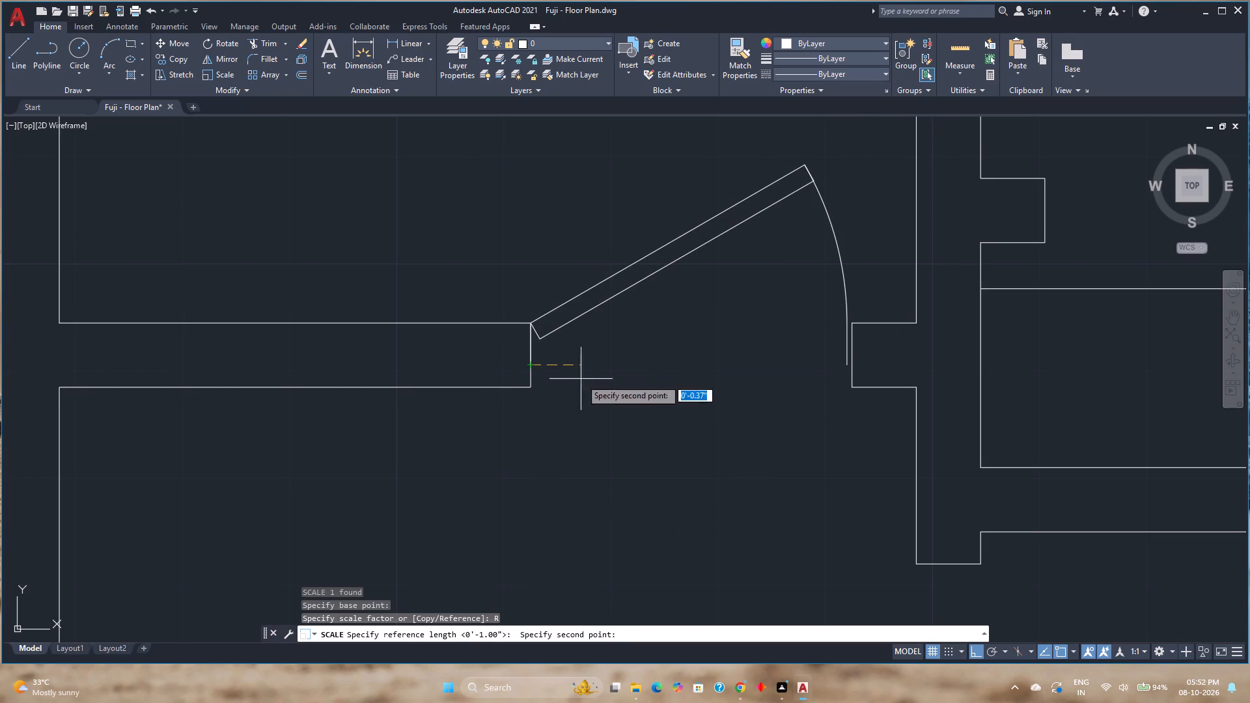
{"action": "left_click", "coordinate": [846, 367]}
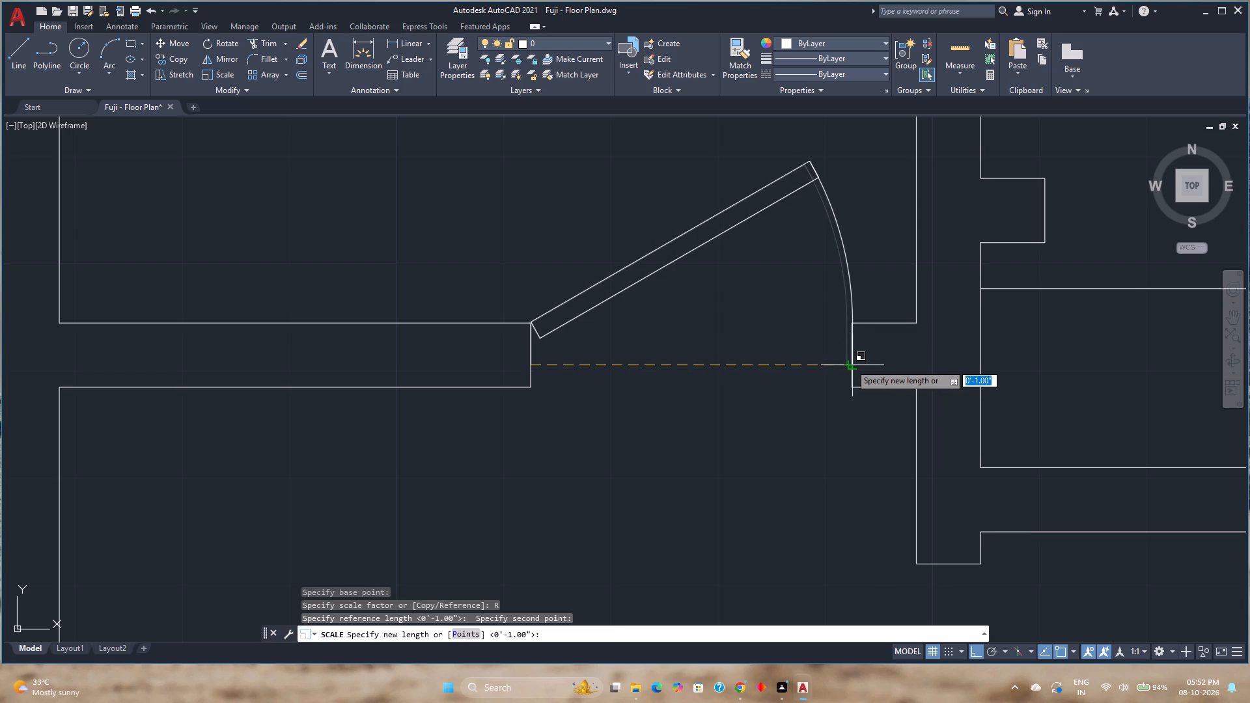
{"action": "left_click", "coordinate": [850, 364]}
{"action": "key", "text": "Escape"}
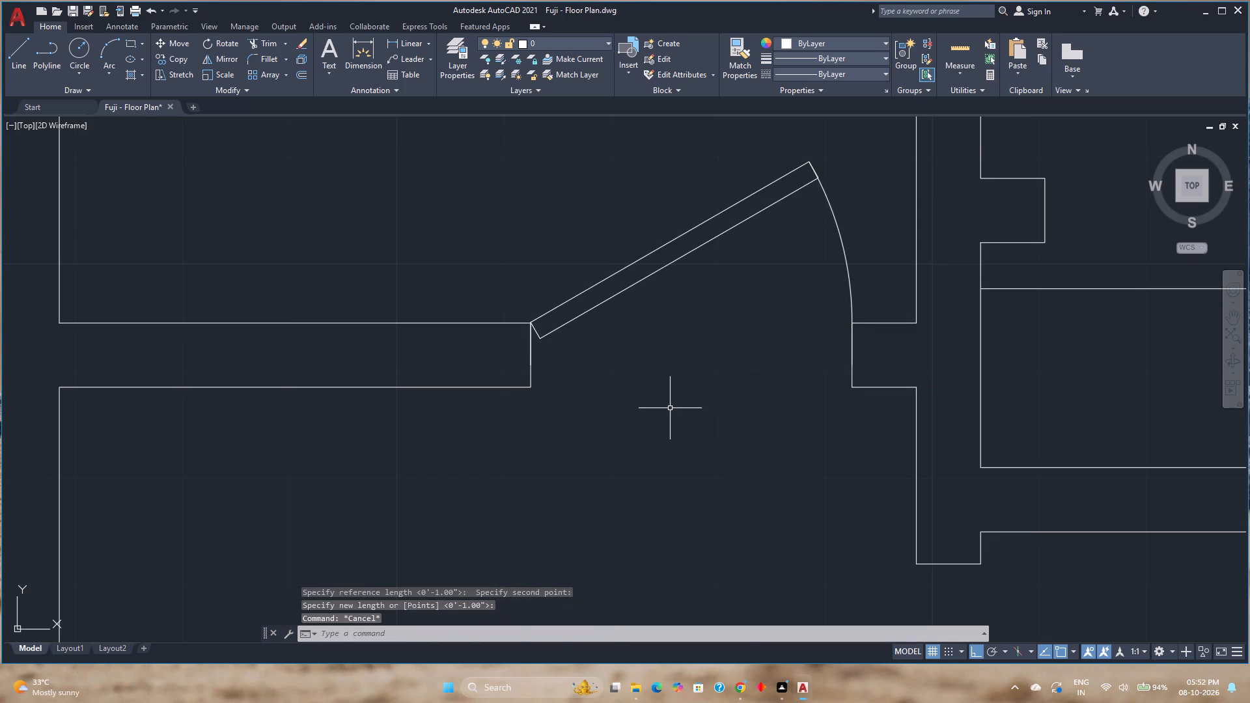
Save the drawing.
{"action": "scroll", "coordinate": [669, 407], "scroll_direction": "down", "scroll_amount": 4}
{"action": "middle_click_drag", "start_coordinate": [669, 407], "coordinate": [612, 358]}
{"action": "scroll", "coordinate": [602, 352], "scroll_direction": "down", "scroll_amount": 2}
{"action": "key", "text": "ctrl+s"}
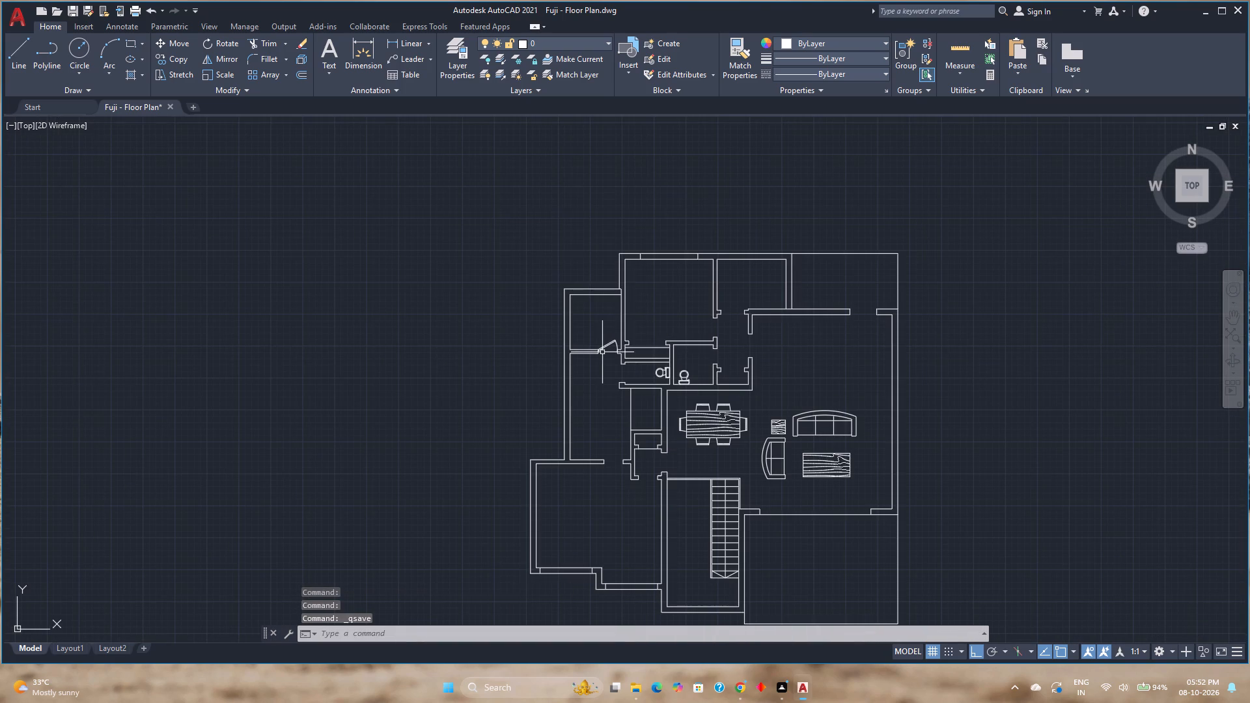
Flip the west partition door to hinge on the opening's east side and set its swing to Open 90º.
{"action": "middle_click_drag", "start_coordinate": [665, 397], "coordinate": [540, 313]}
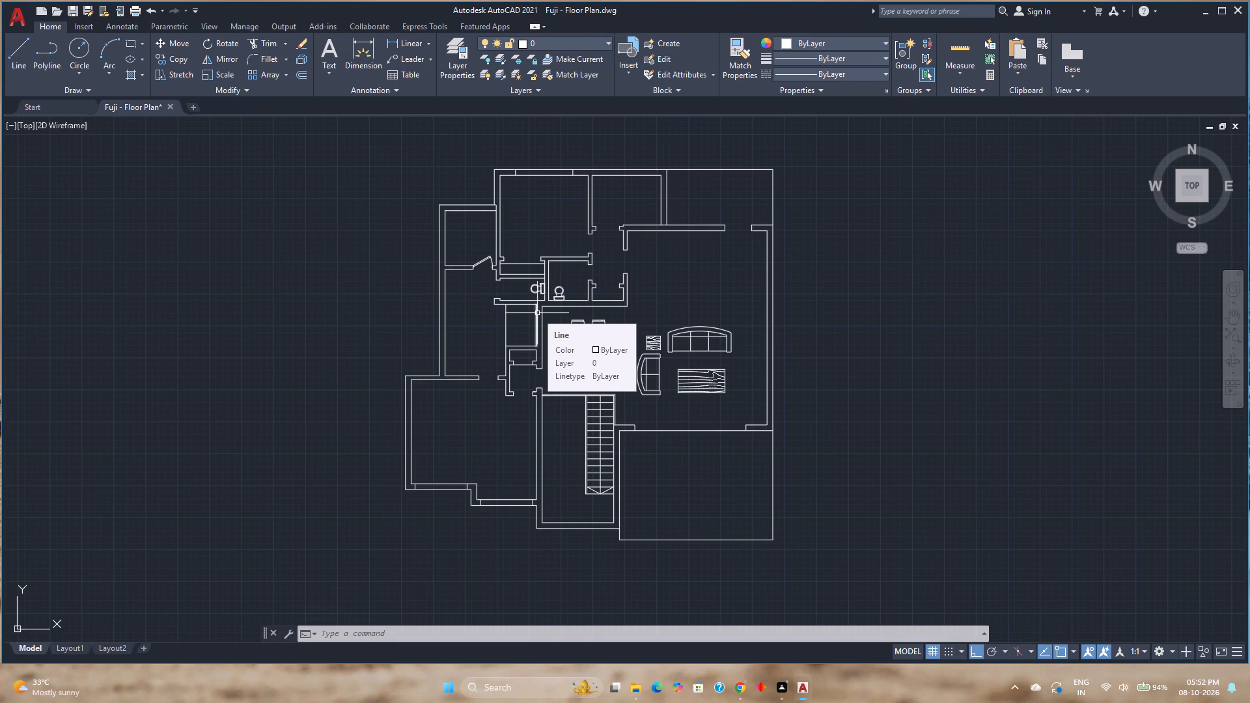
{"action": "scroll", "coordinate": [456, 271], "scroll_direction": "up", "scroll_amount": 3}
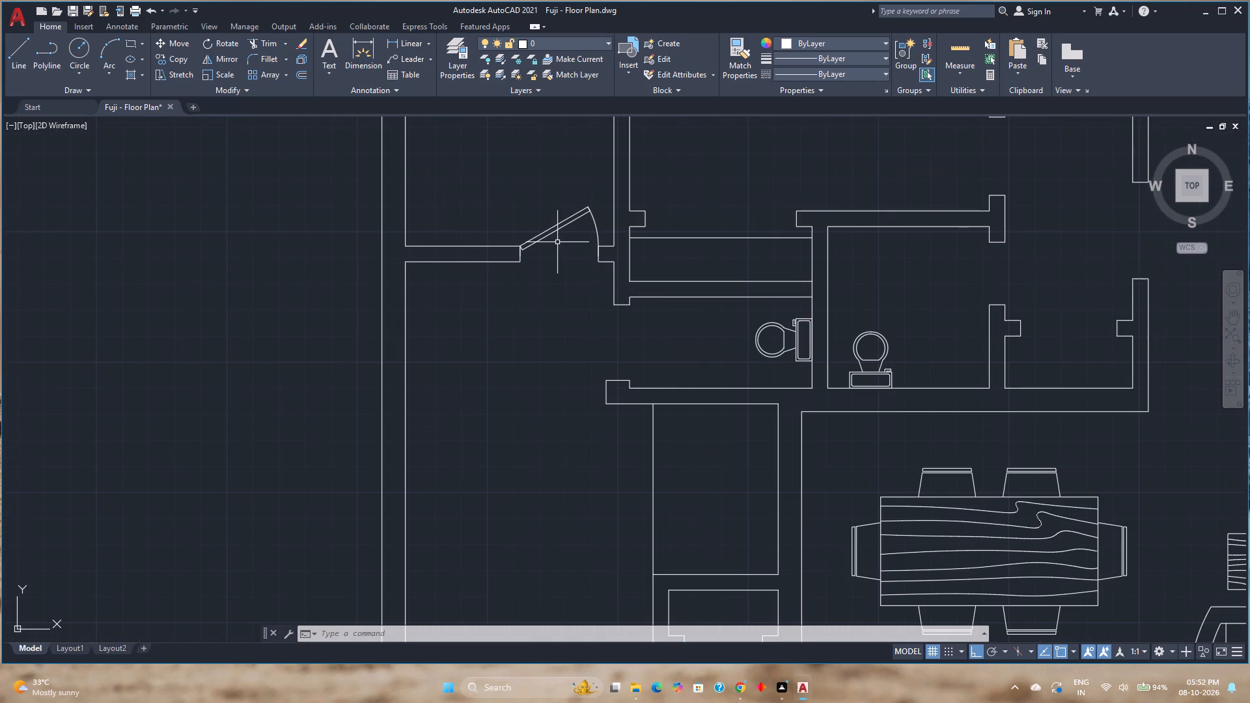
{"action": "left_click", "coordinate": [555, 232]}
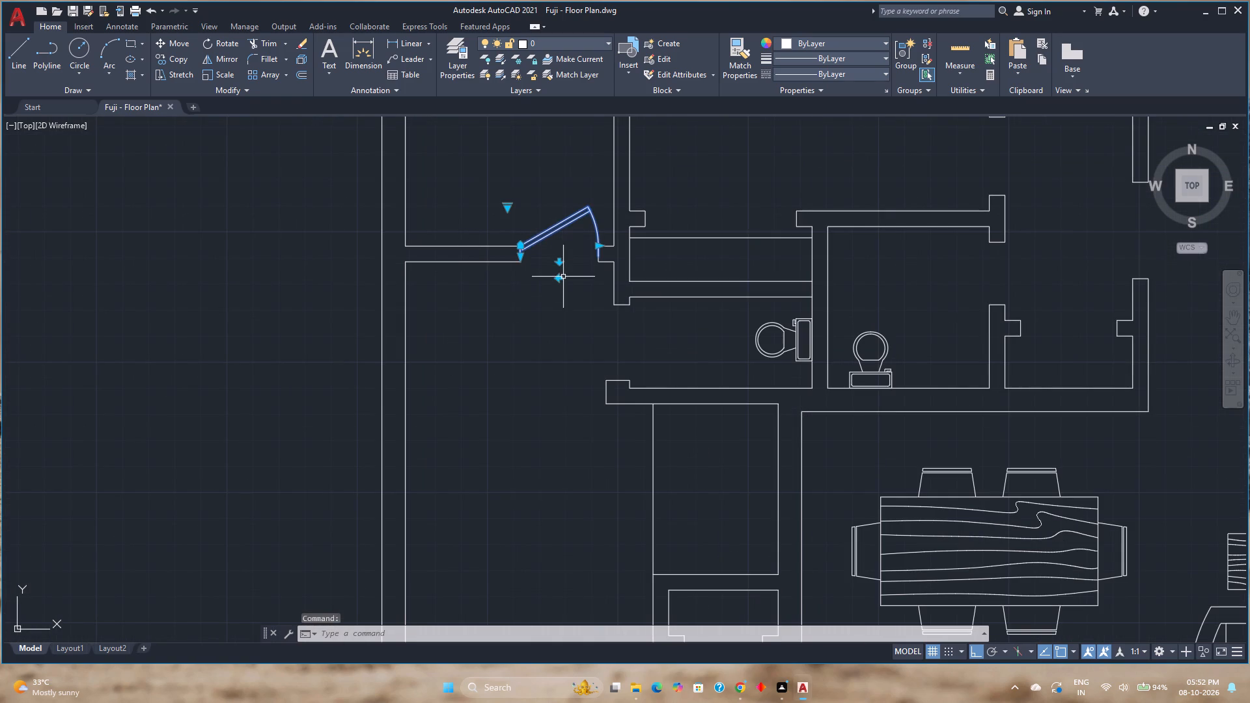
{"action": "left_click", "coordinate": [560, 278]}
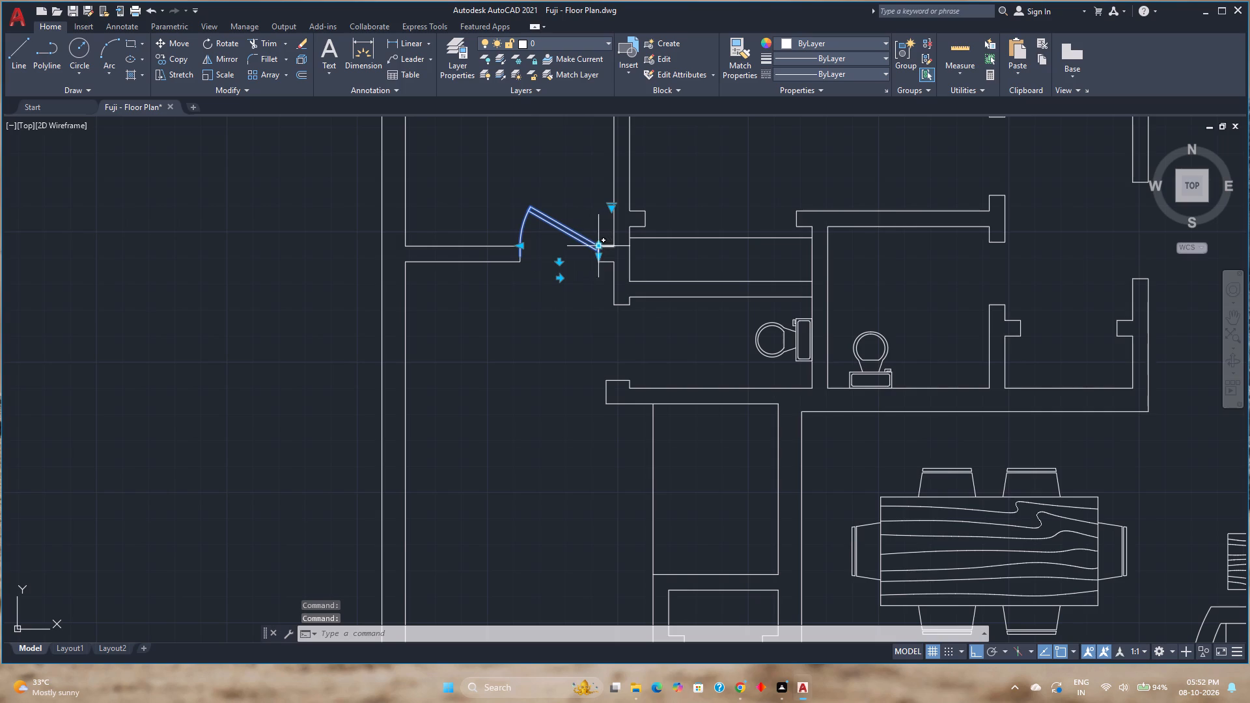
{"action": "left_click", "coordinate": [614, 206]}
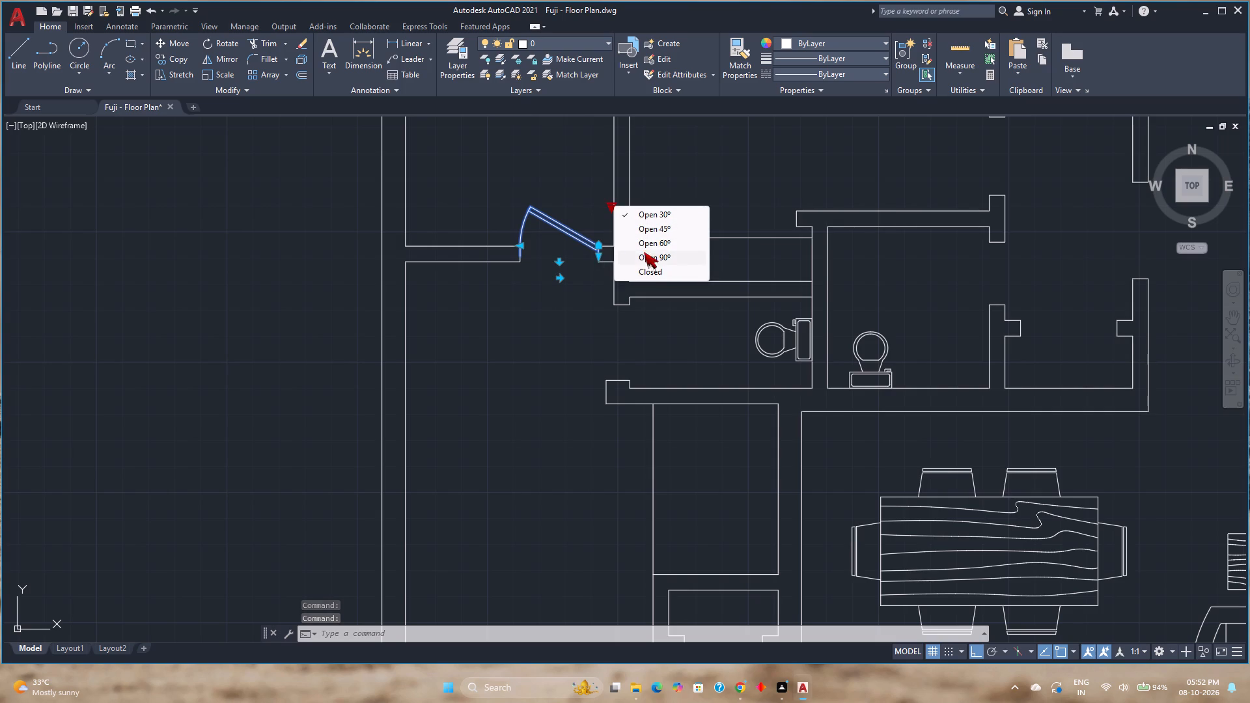
{"action": "left_click", "coordinate": [644, 252]}
{"action": "key", "text": "Escape"}
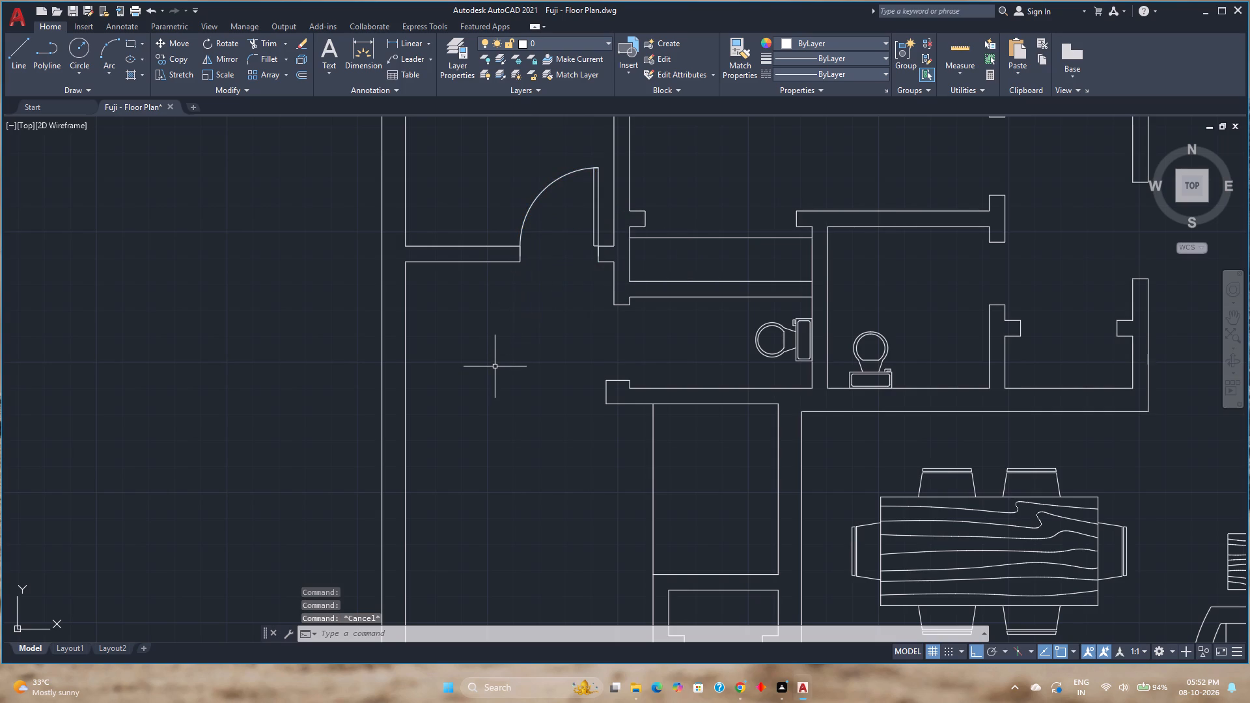
Save the drawing.
{"action": "key", "text": "ctrl+s"}
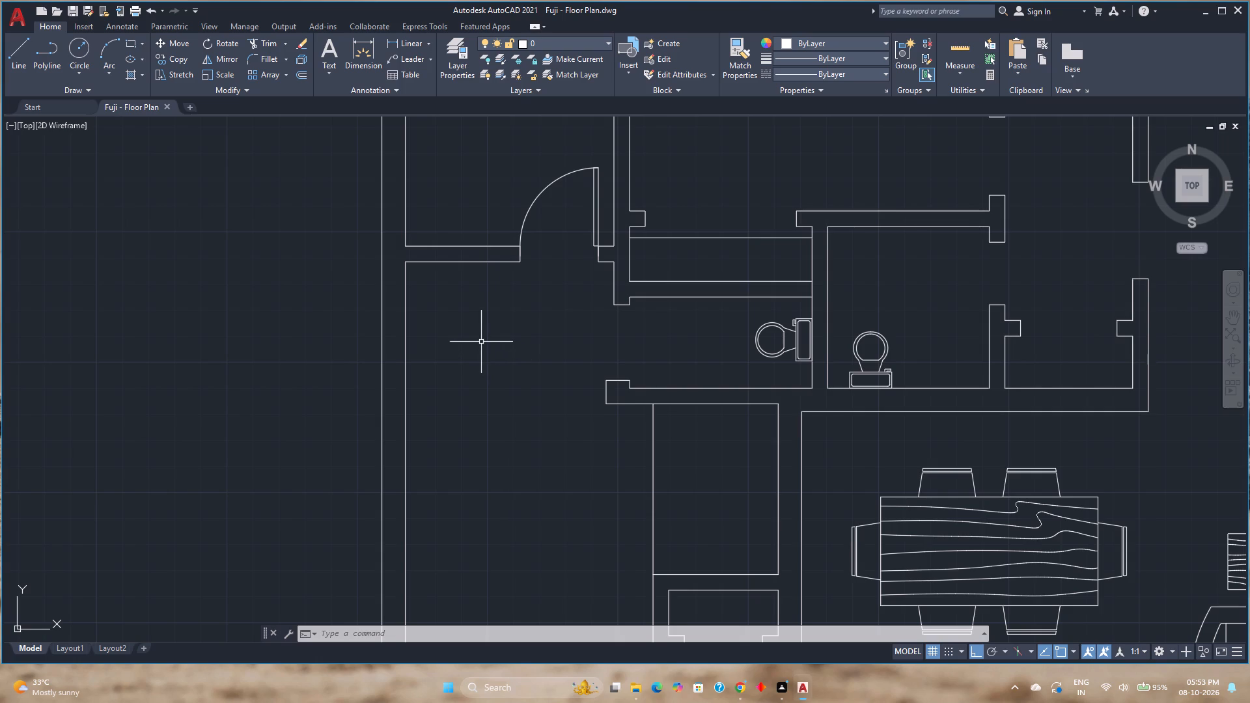
Copy the door by its hinge corner to the north corner of the east wall end in the north-central room's south opening.
{"action": "left_click", "coordinate": [531, 206]}
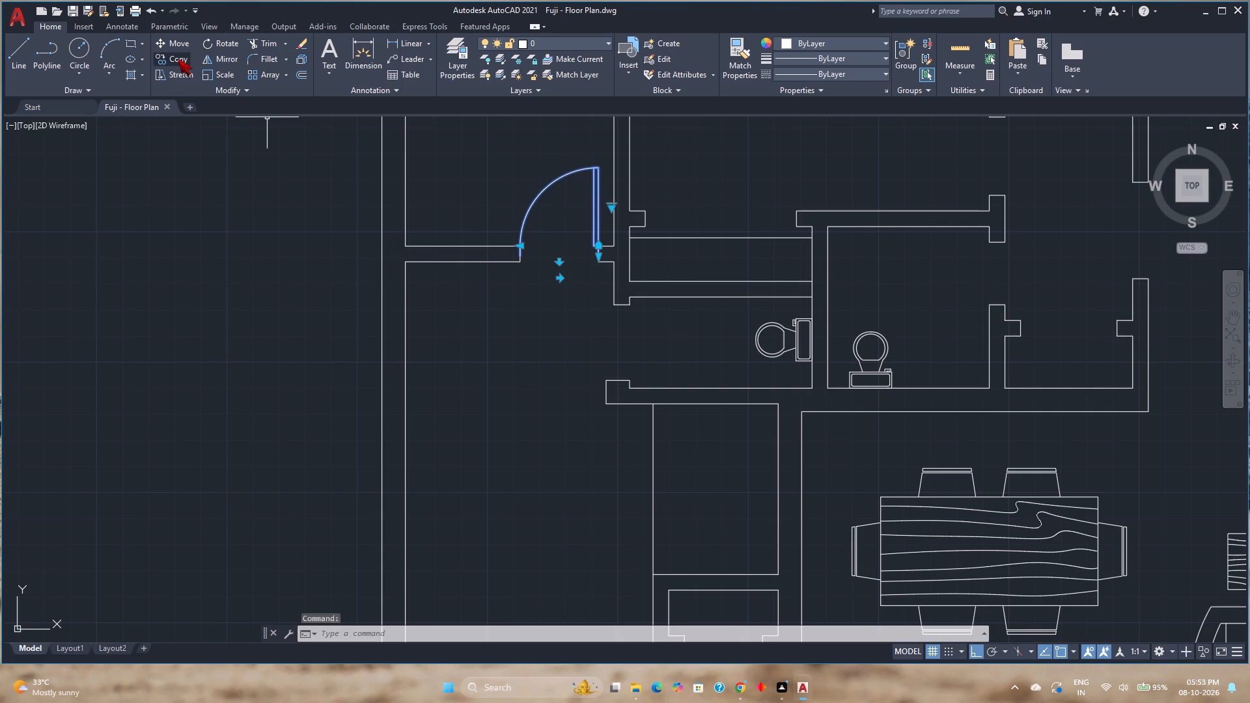
{"action": "left_click", "coordinate": [178, 59]}
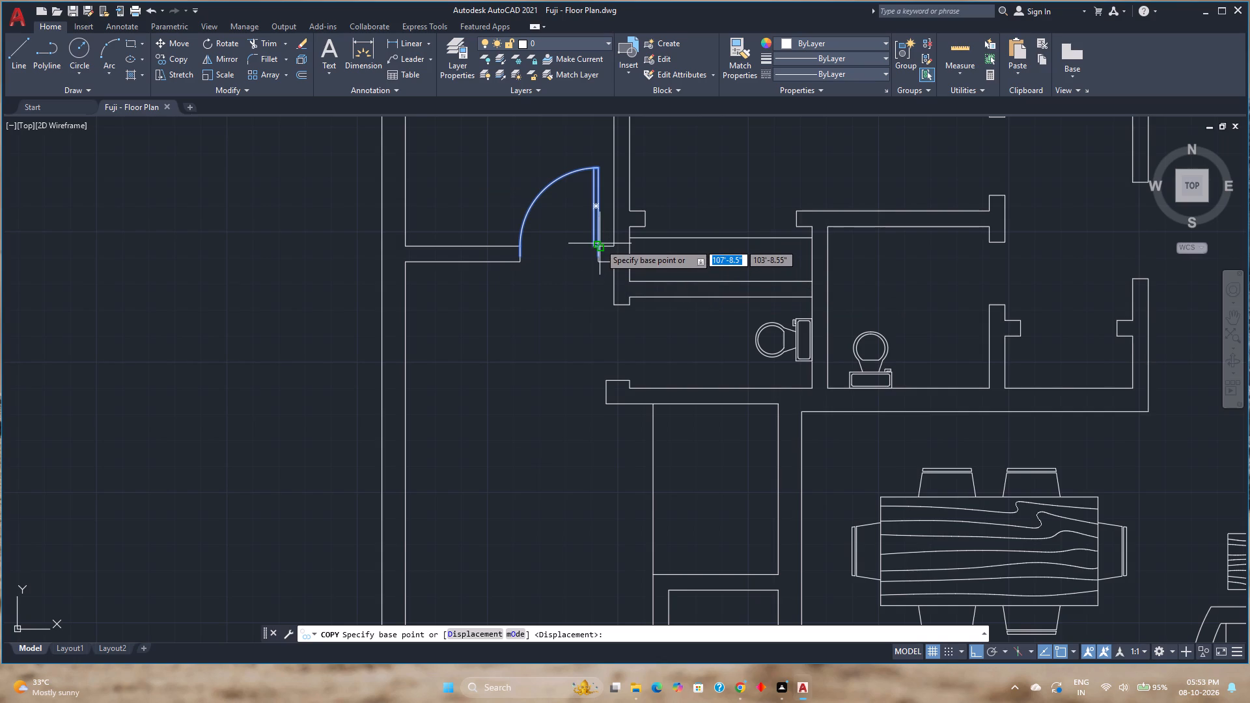
{"action": "left_click", "coordinate": [601, 245]}
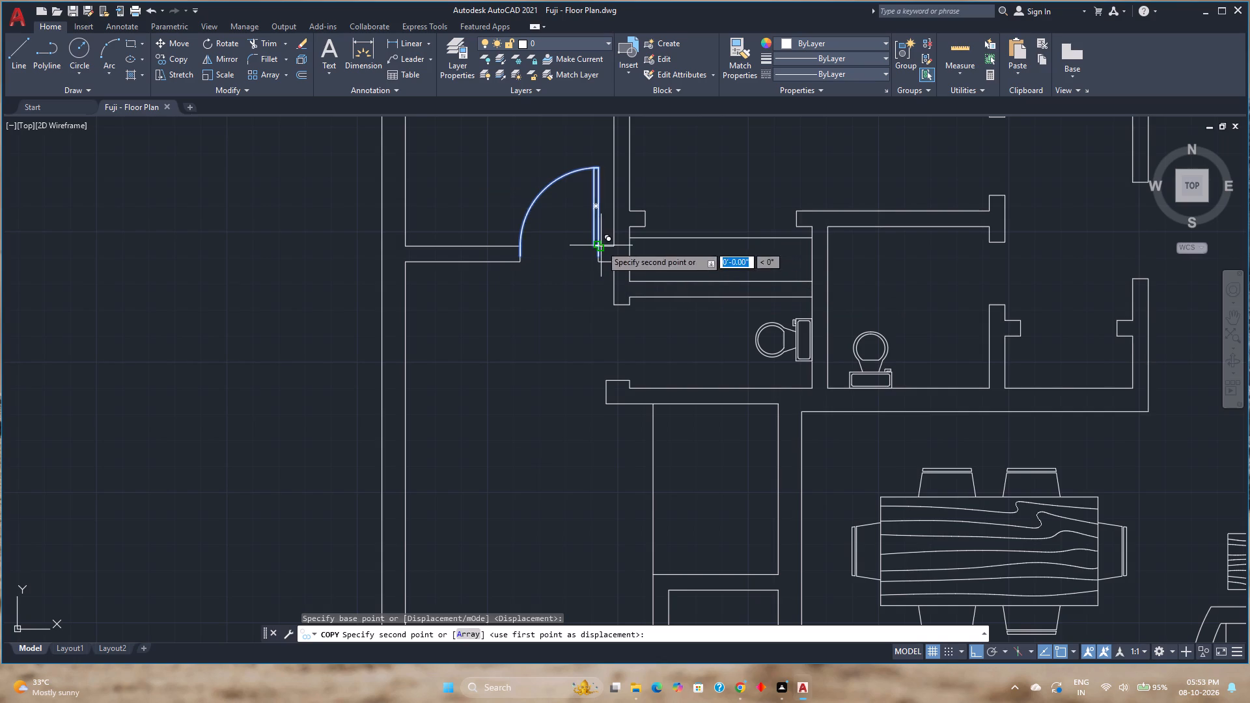
{"action": "scroll", "coordinate": [882, 229], "scroll_direction": "down", "scroll_amount": 1}
{"action": "middle_click_drag", "start_coordinate": [882, 230], "coordinate": [834, 273]}
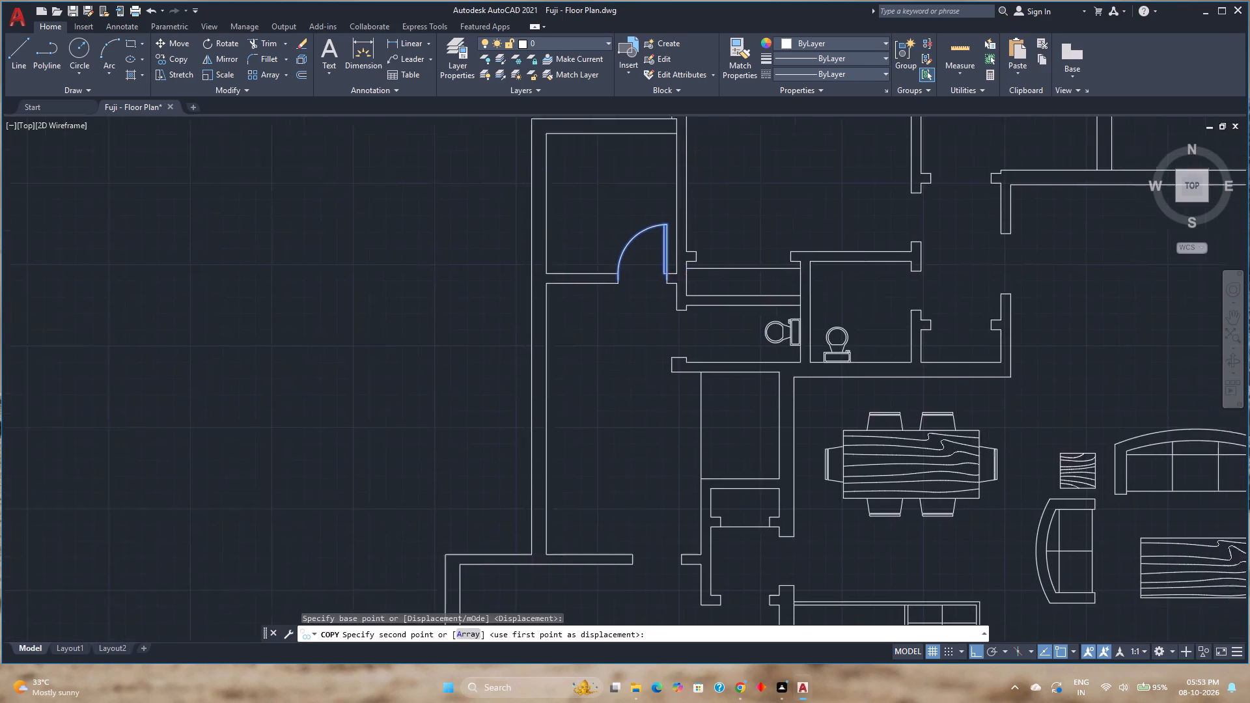
{"action": "middle_click_drag", "start_coordinate": [834, 273], "coordinate": [710, 371]}
{"action": "scroll", "coordinate": [839, 267], "scroll_direction": "up", "scroll_amount": 2}
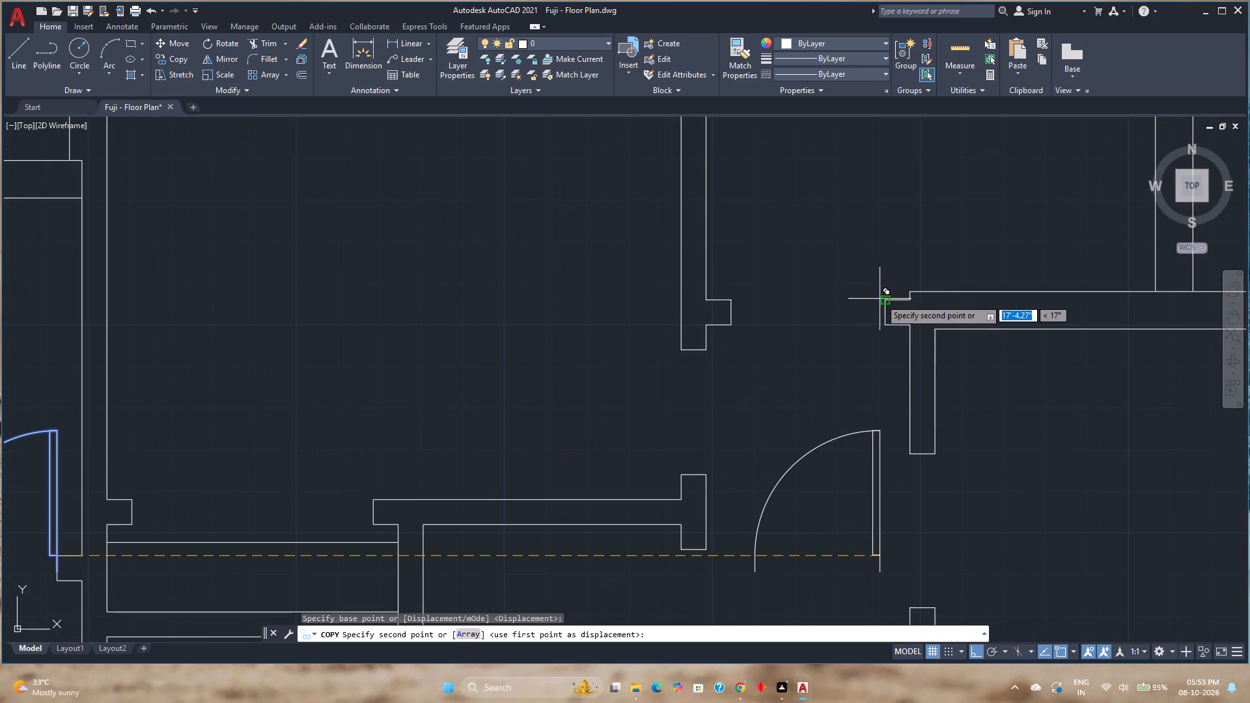
{"action": "left_click", "coordinate": [880, 299]}
{"action": "key", "text": "Escape"}
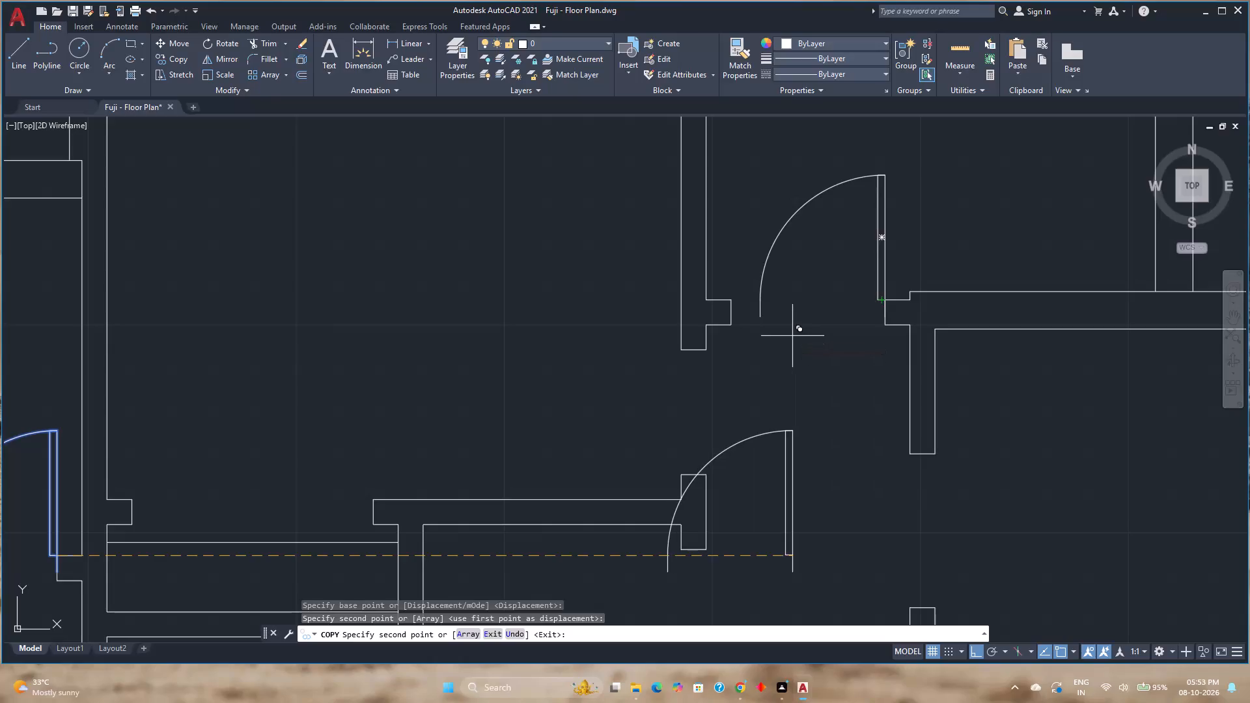
Flip the copied door to hinge on the west and move its hinge corner onto the north corner of the opening's west wall end.
{"action": "left_click", "coordinate": [878, 228]}
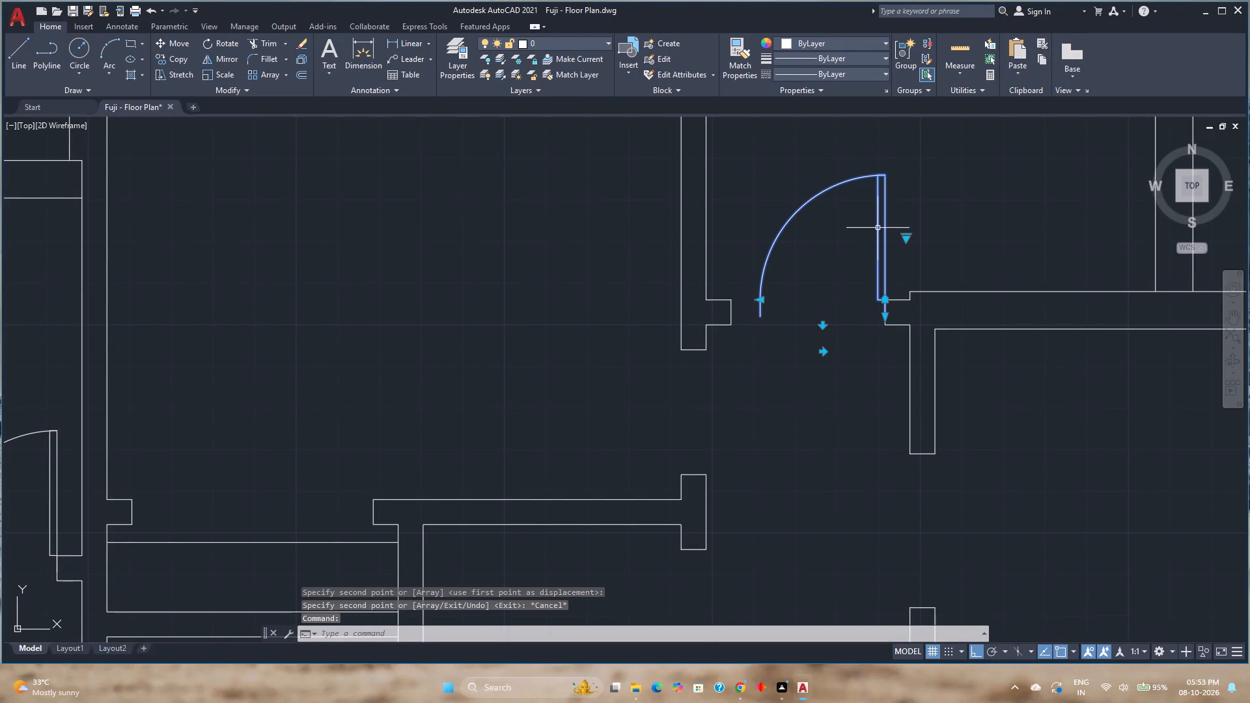
{"action": "left_click", "coordinate": [822, 350]}
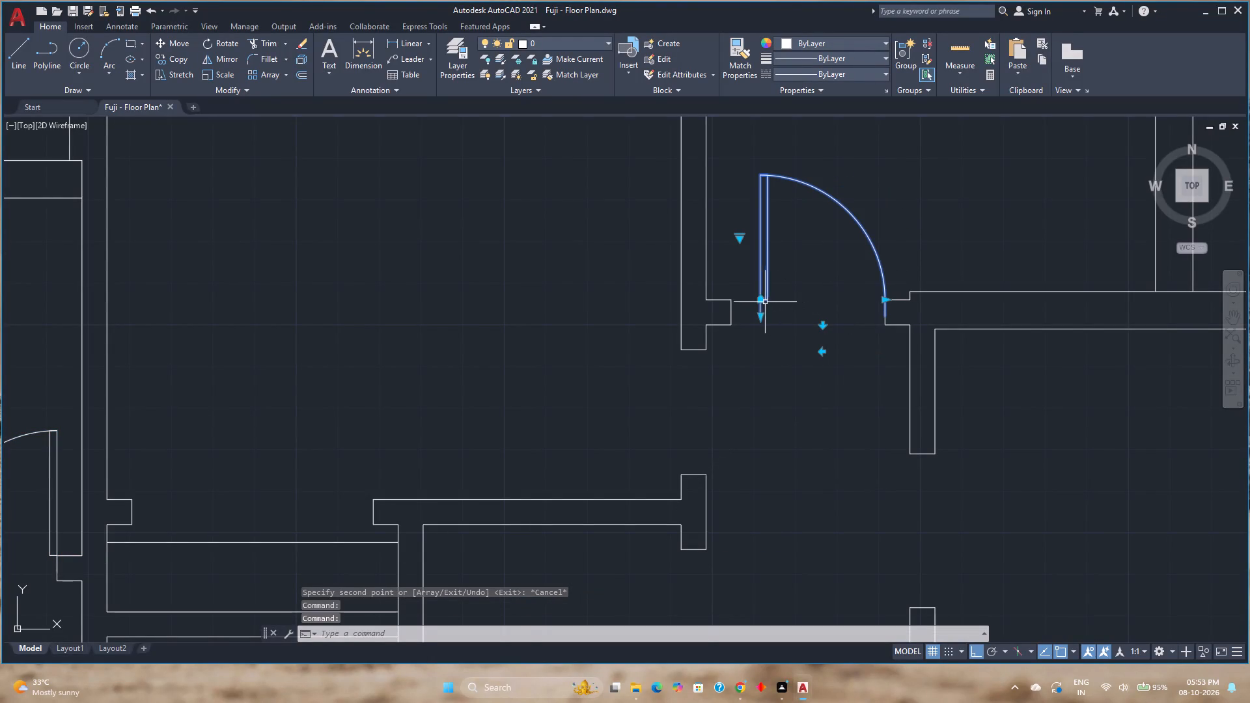
{"action": "left_click", "coordinate": [763, 300]}
{"action": "key", "text": "Escape"}
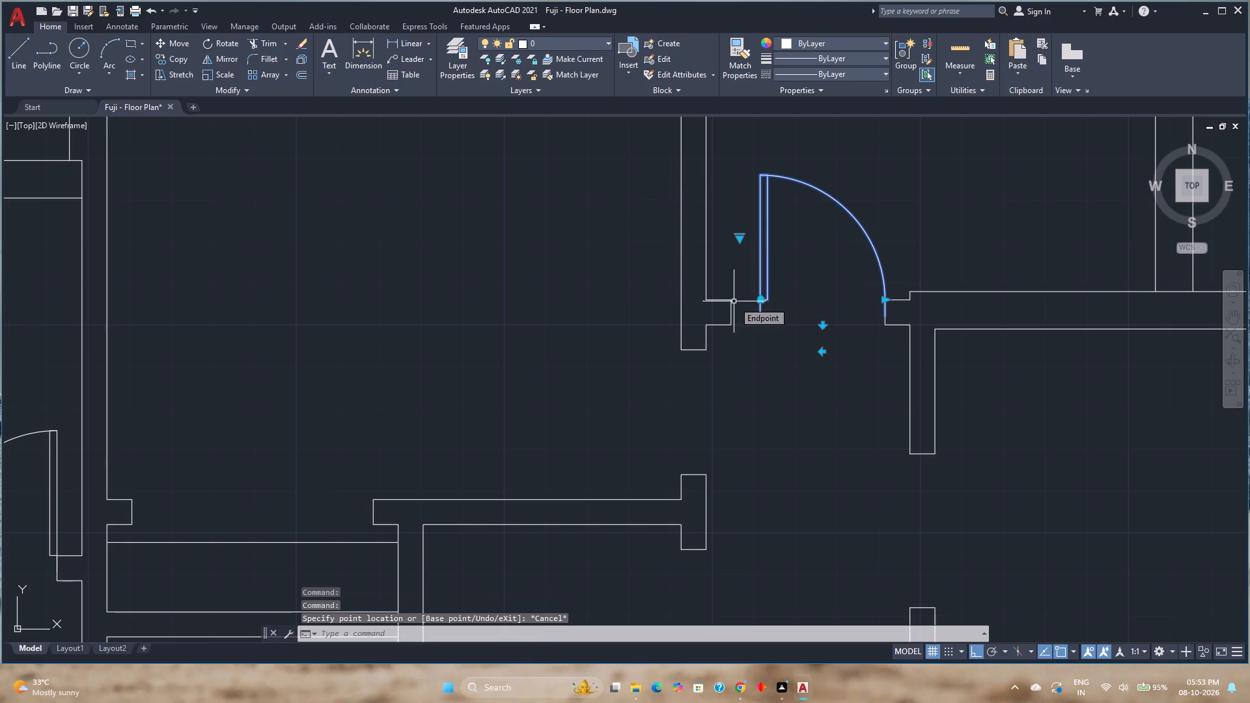
{"action": "key", "text": "m"}
{"action": "key", "text": "Return"}
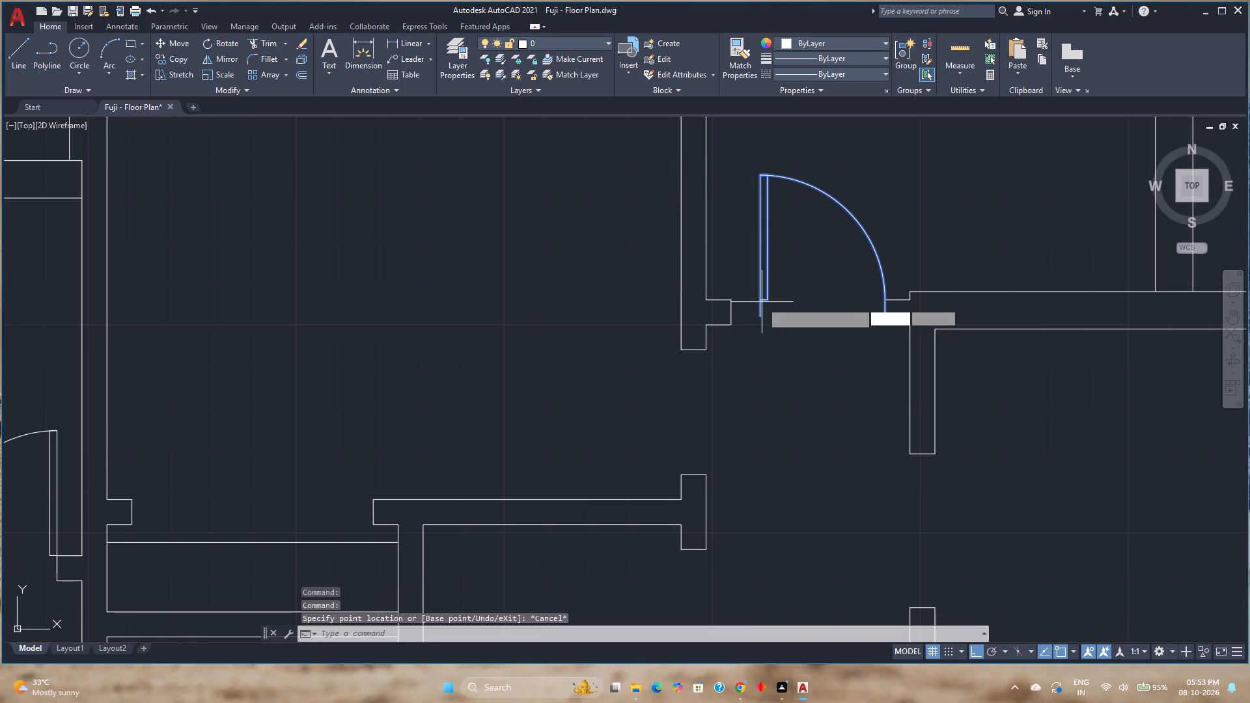
{"action": "left_click", "coordinate": [762, 302]}
{"action": "left_click", "coordinate": [730, 299]}
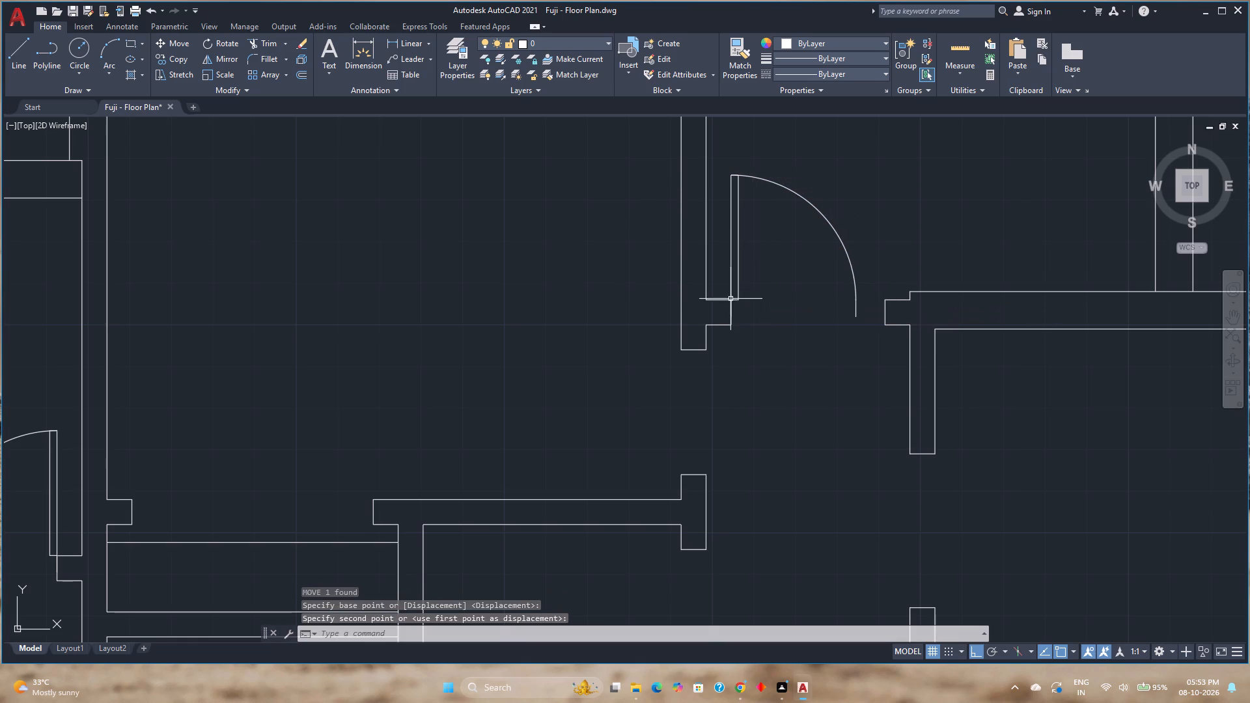
Stretch the copied door's width to the nearest size increment reaching toward the opening's east wall end.
{"action": "left_click", "coordinate": [739, 278]}
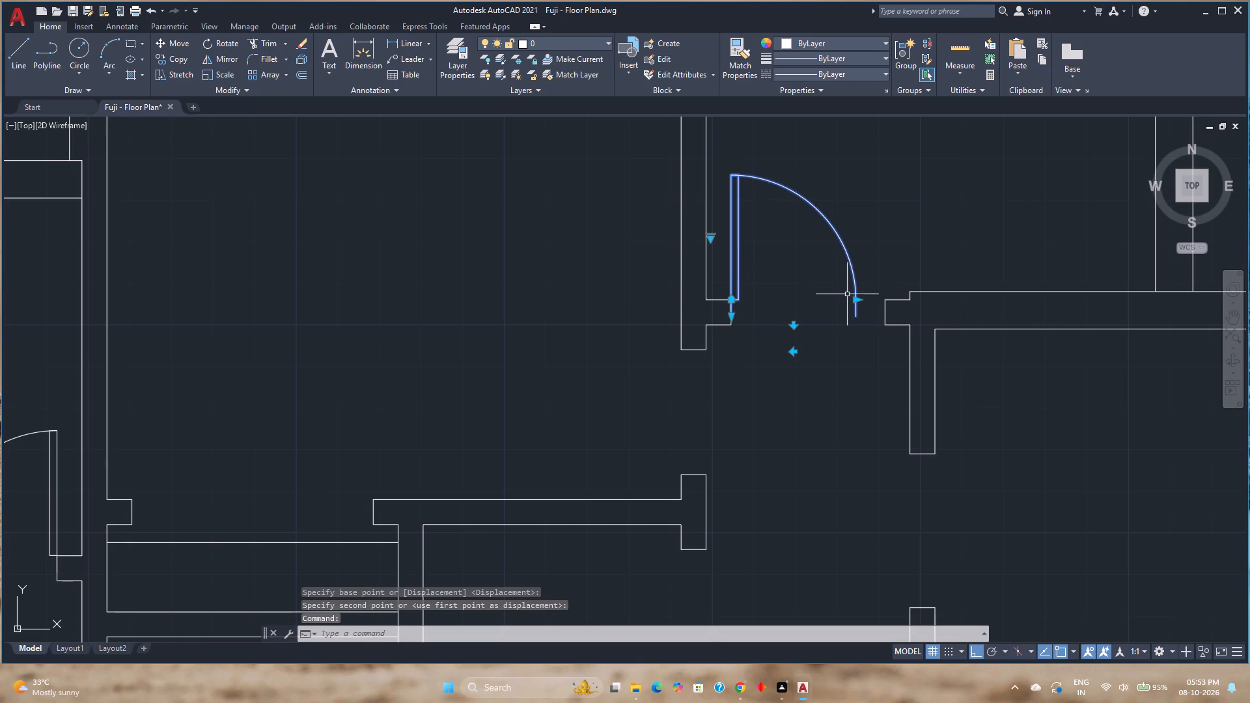
{"action": "left_click", "coordinate": [855, 299]}
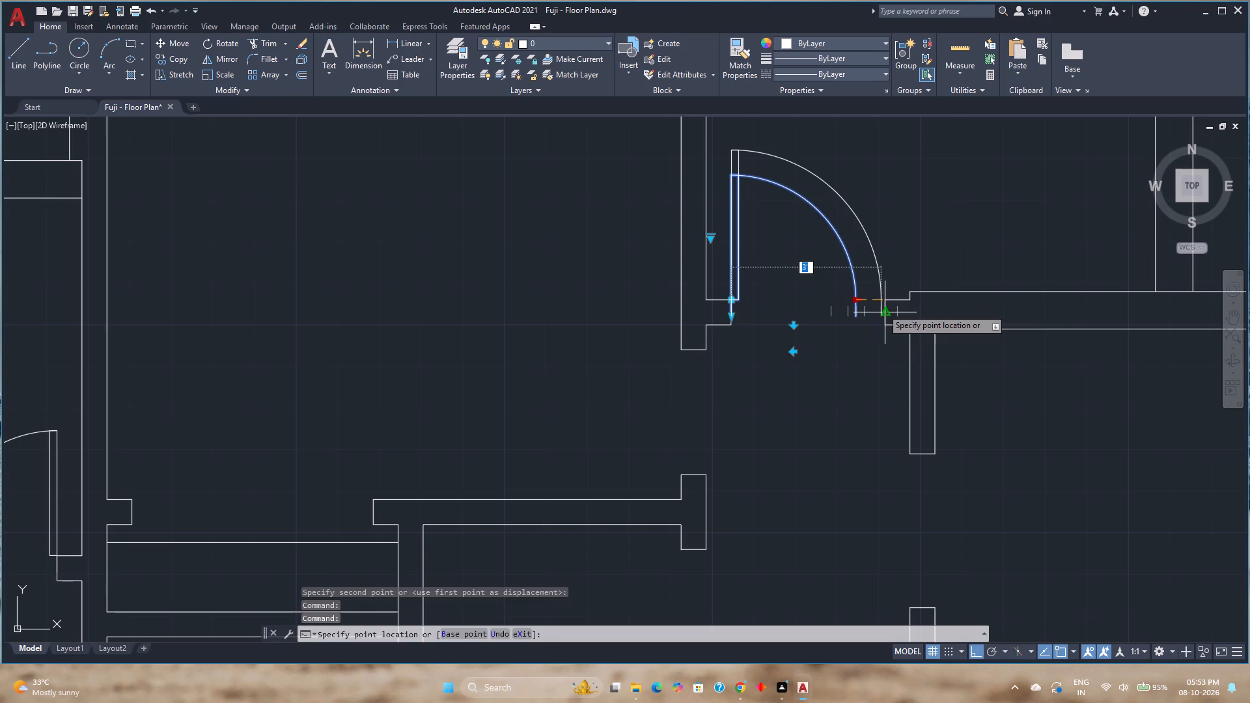
{"action": "left_click", "coordinate": [882, 309]}
Scale the copied door by reference from its hinge-side jamb end, fitting its width exactly to the opening's east wall end.
{"action": "type", "text": "sc"}
{"action": "key", "text": "Return"}
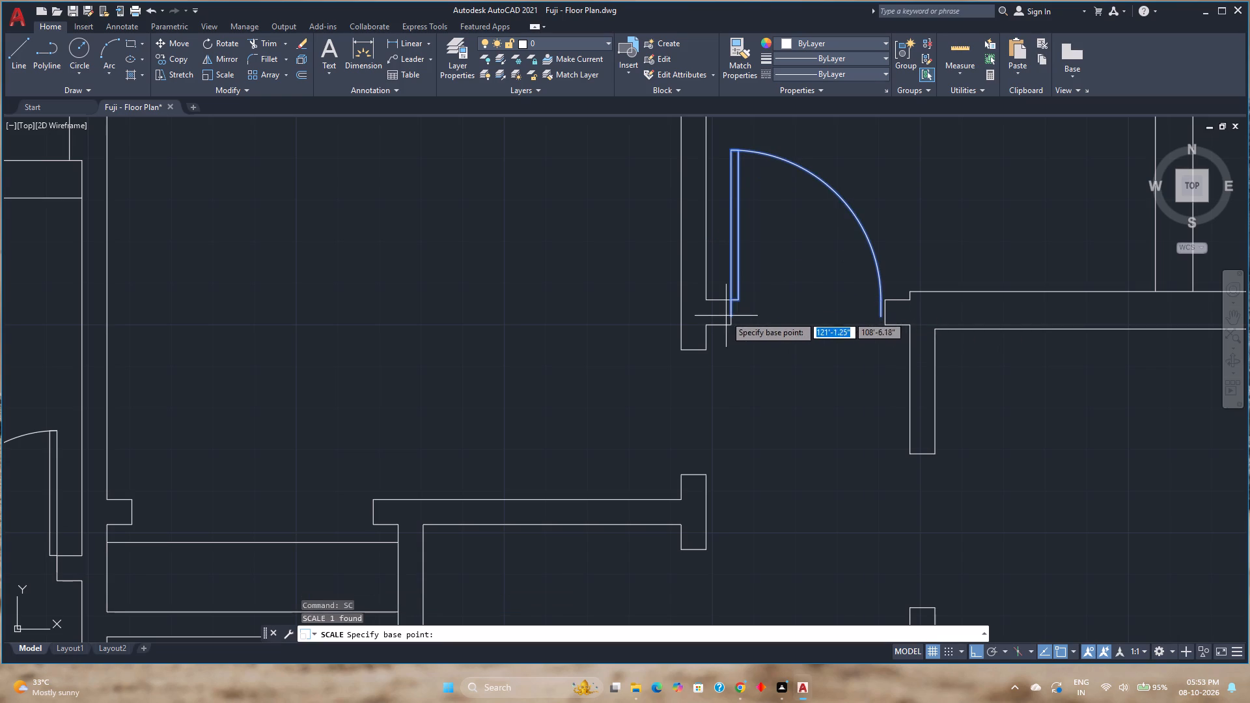
{"action": "left_click", "coordinate": [732, 316]}
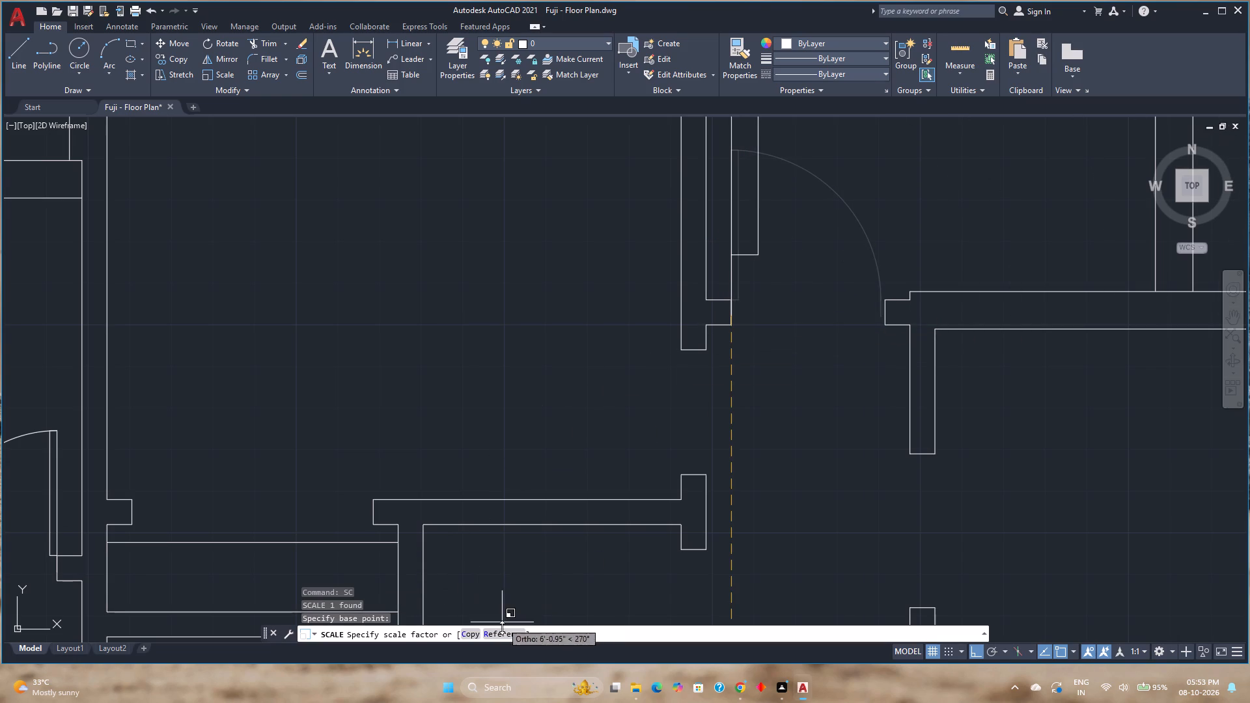
{"action": "left_click", "coordinate": [499, 631]}
{"action": "left_click", "coordinate": [729, 318]}
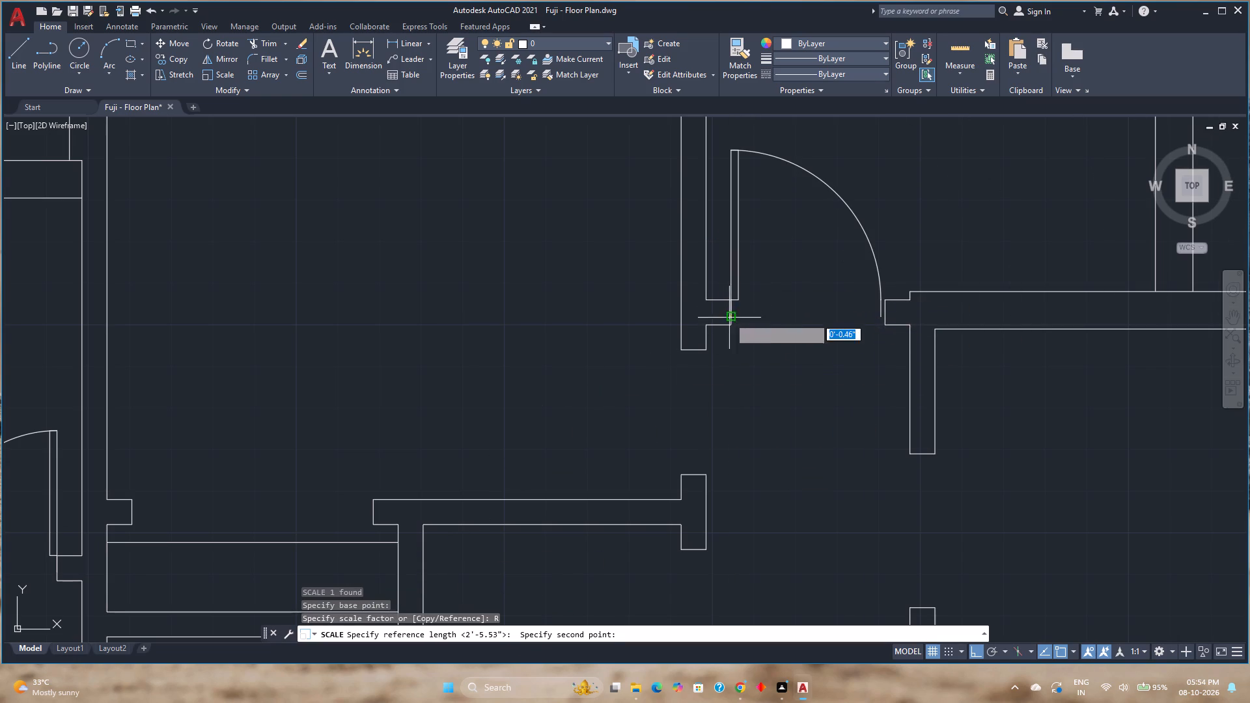
{"action": "left_click", "coordinate": [879, 320]}
{"action": "left_click", "coordinate": [883, 320]}
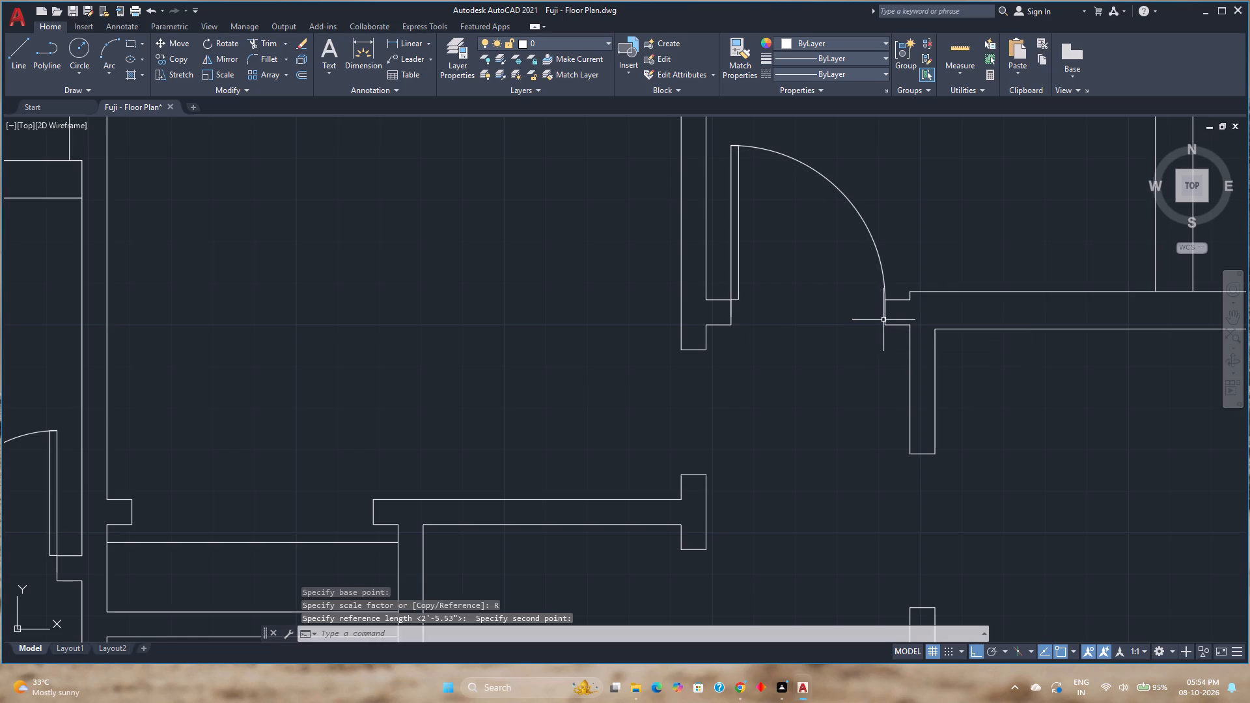
{"action": "scroll", "coordinate": [737, 329], "scroll_direction": "down", "scroll_amount": 3}
{"action": "middle_click_drag", "start_coordinate": [738, 328], "coordinate": [684, 260]}
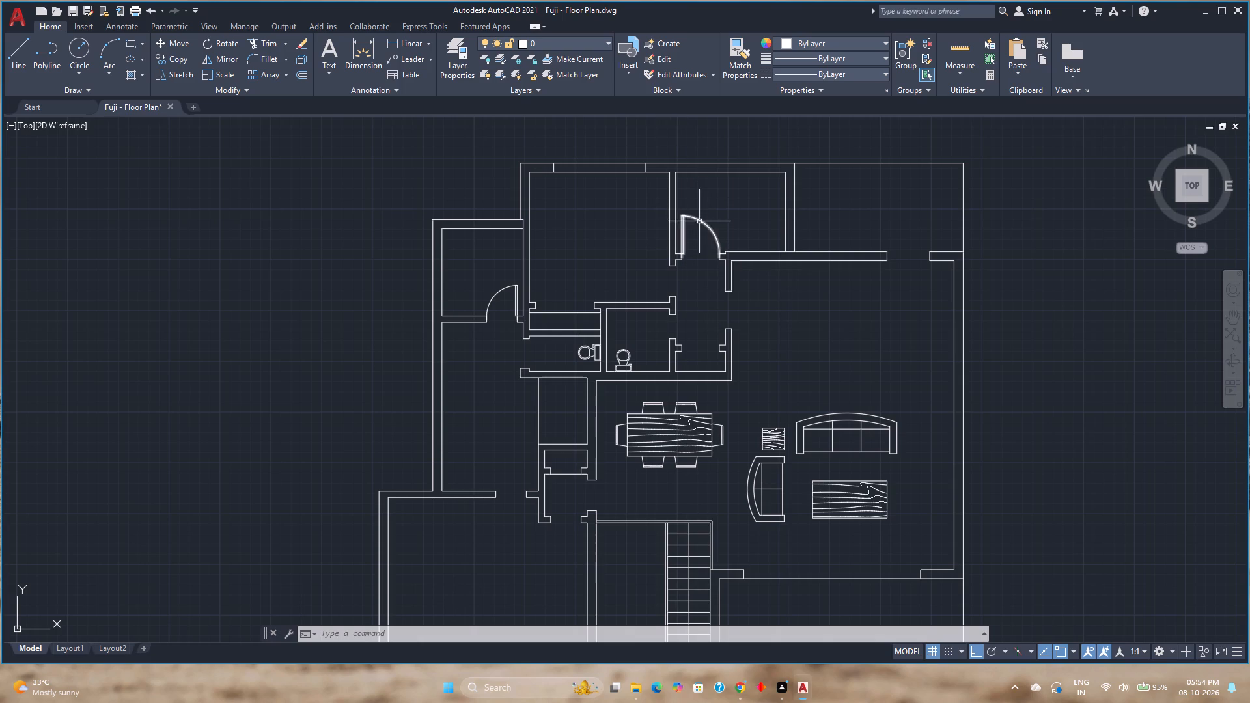
Copy the north-central room's door by its hinge corner to the north corner of the west wall end in the northeast area's south opening.
{"action": "left_click", "coordinate": [699, 221]}
{"action": "left_click", "coordinate": [165, 55]}
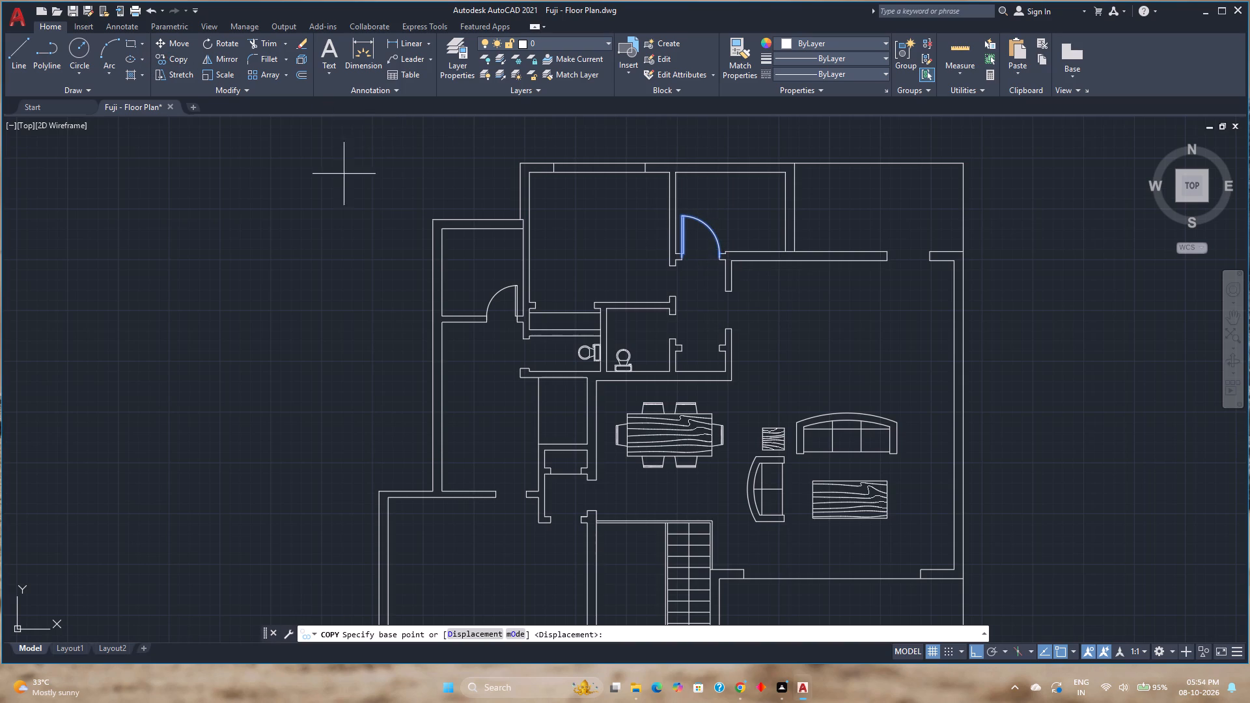
{"action": "scroll", "coordinate": [685, 269], "scroll_direction": "up", "scroll_amount": 6}
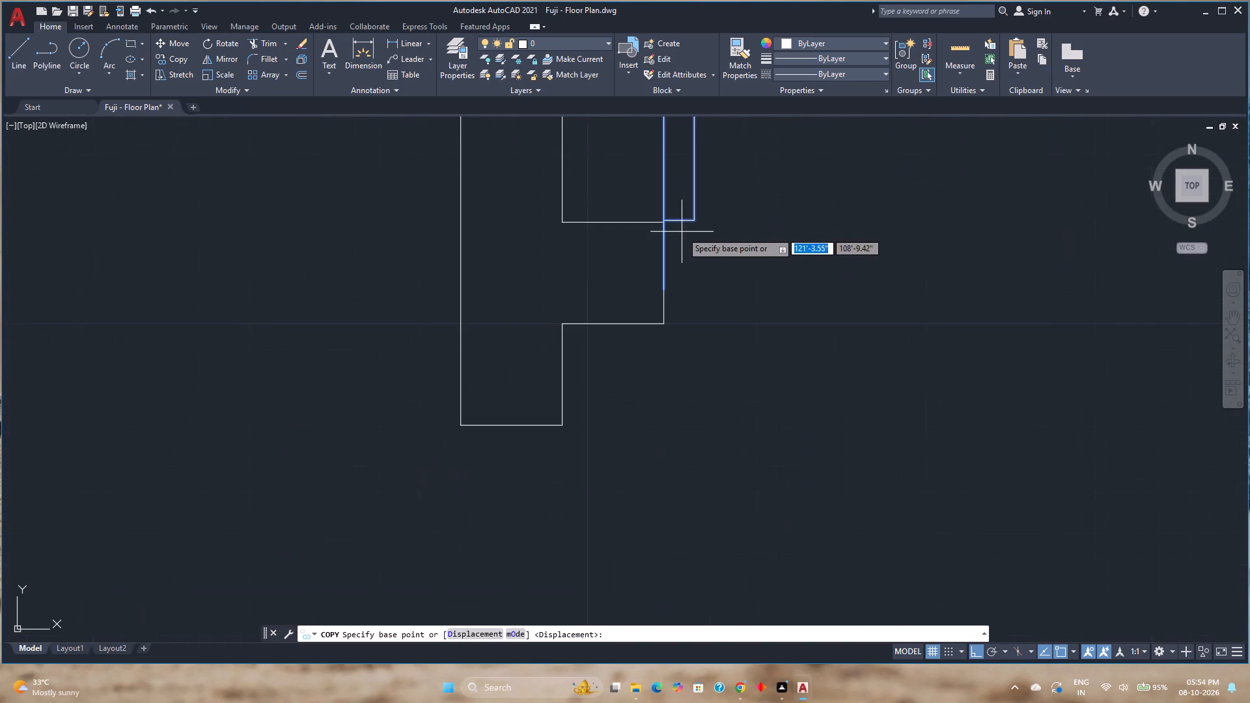
{"action": "left_click", "coordinate": [669, 224]}
{"action": "scroll", "coordinate": [742, 227], "scroll_direction": "down", "scroll_amount": 2}
{"action": "middle_click_drag", "start_coordinate": [742, 227], "coordinate": [319, 253]}
{"action": "scroll", "coordinate": [319, 253], "scroll_direction": "down", "scroll_amount": 1}
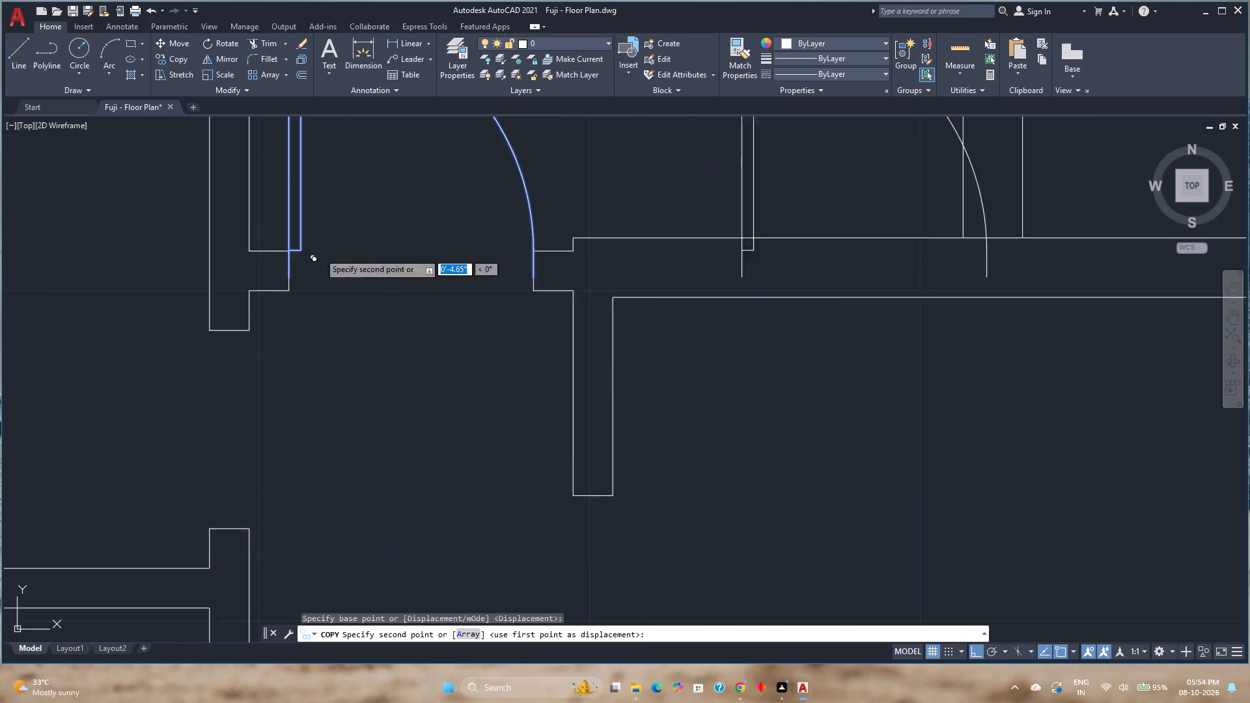
{"action": "scroll", "coordinate": [319, 253], "scroll_direction": "down", "scroll_amount": 4}
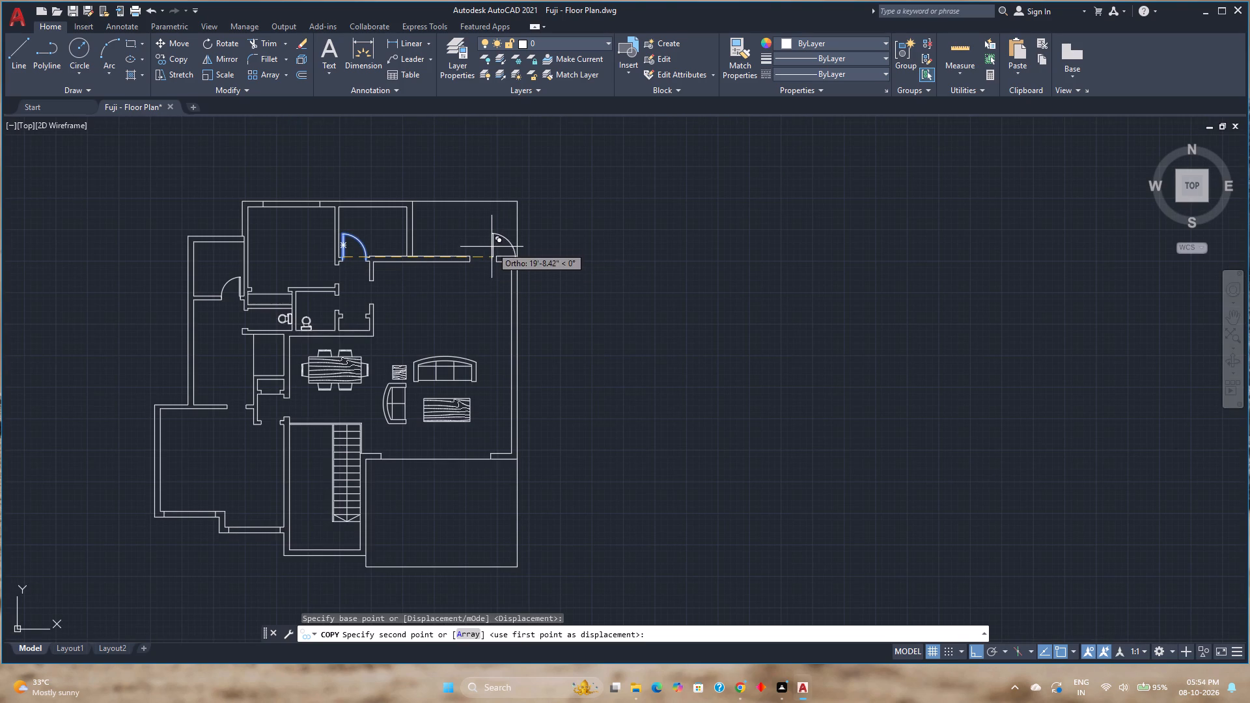
{"action": "scroll", "coordinate": [467, 256], "scroll_direction": "up", "scroll_amount": 6}
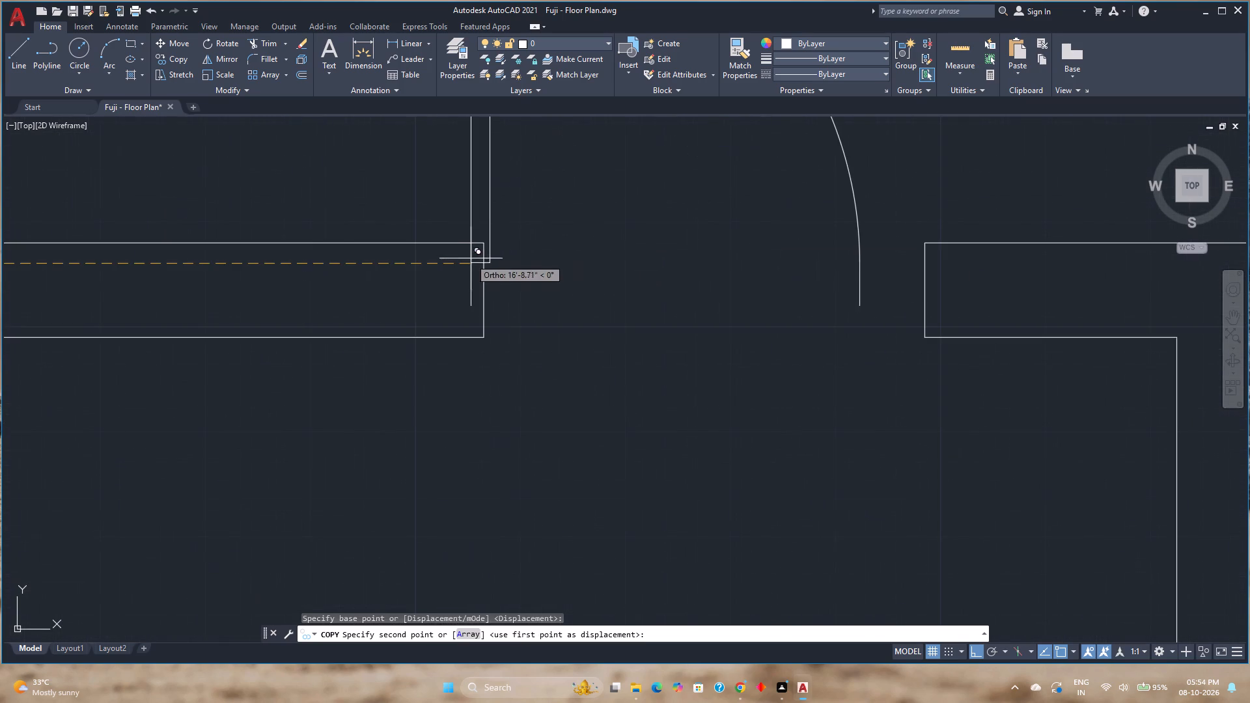
{"action": "left_click", "coordinate": [479, 244]}
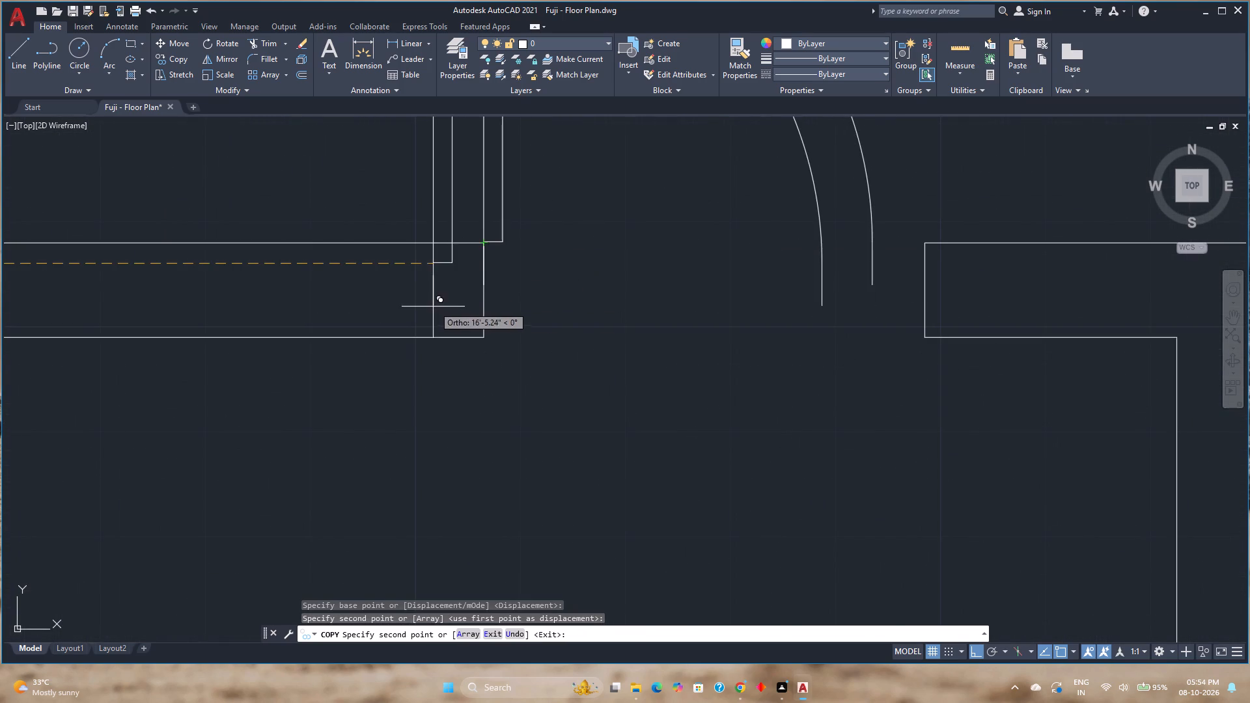
{"action": "key", "text": "Escape"}
Flip the copied door to hinge on the east and move its hinge corner onto the north corner of the opening's east wall end.
{"action": "left_click", "coordinate": [504, 238]}
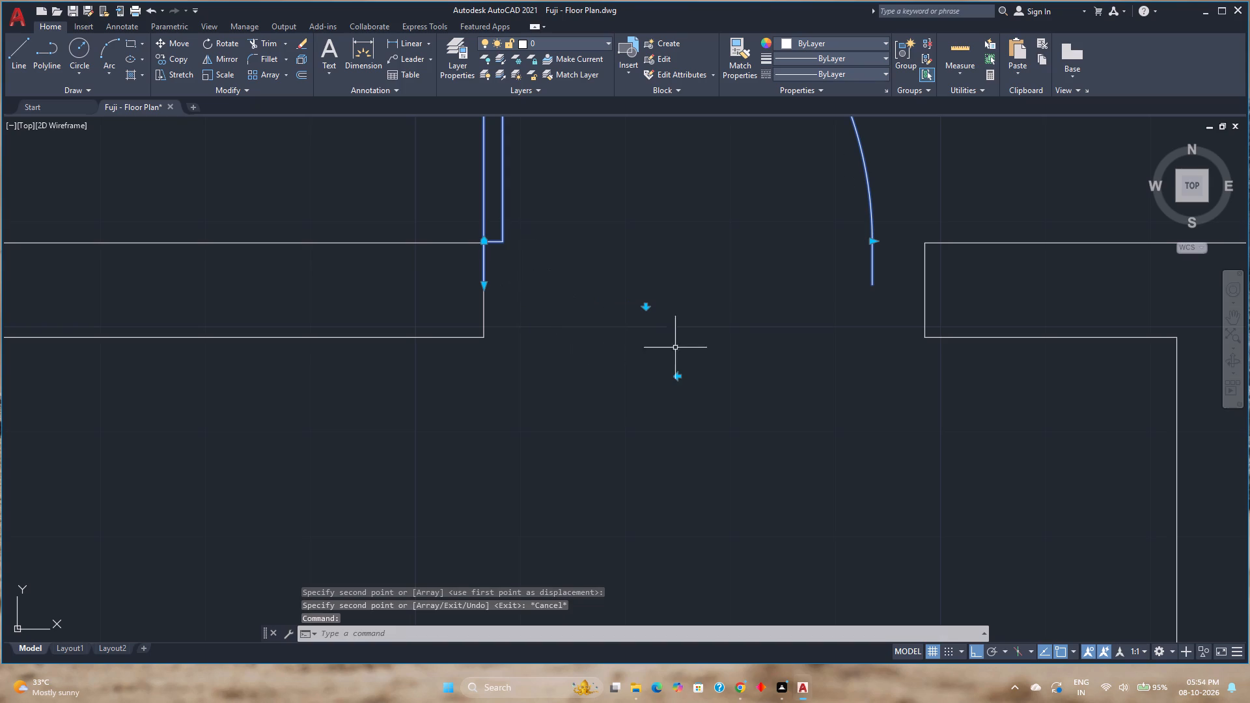
{"action": "left_click", "coordinate": [677, 375]}
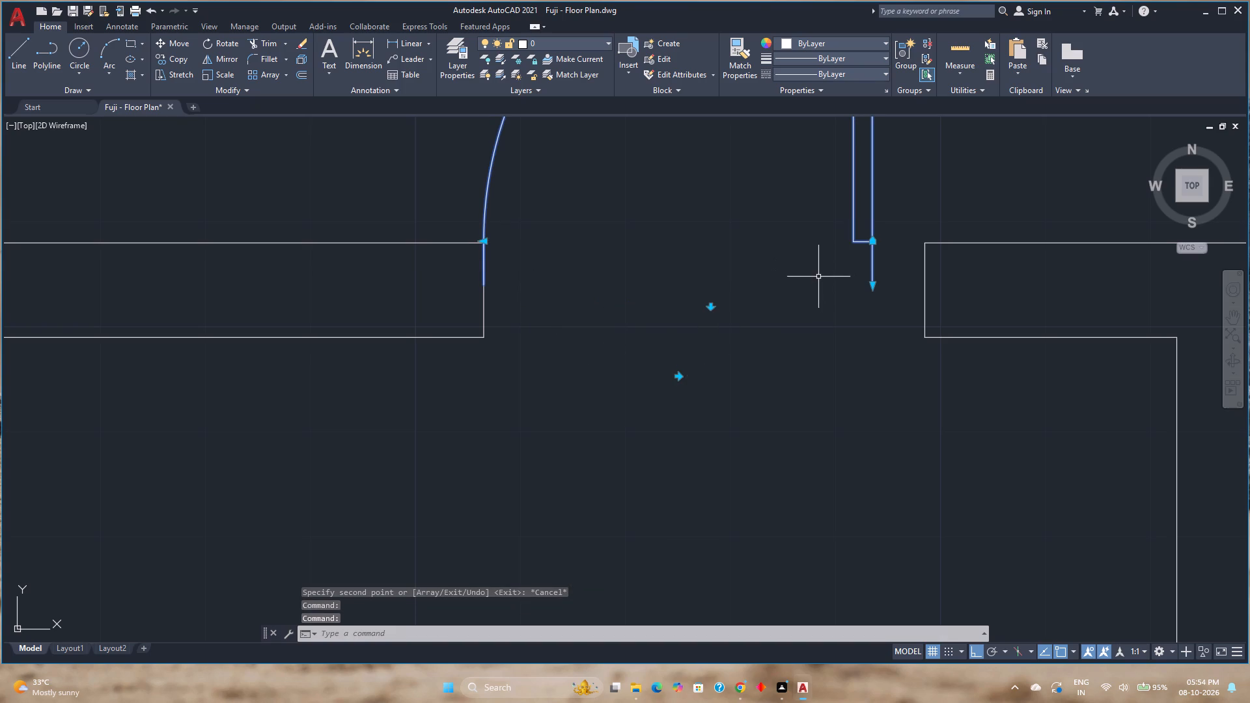
{"action": "key", "text": "m"}
{"action": "key", "text": "Return"}
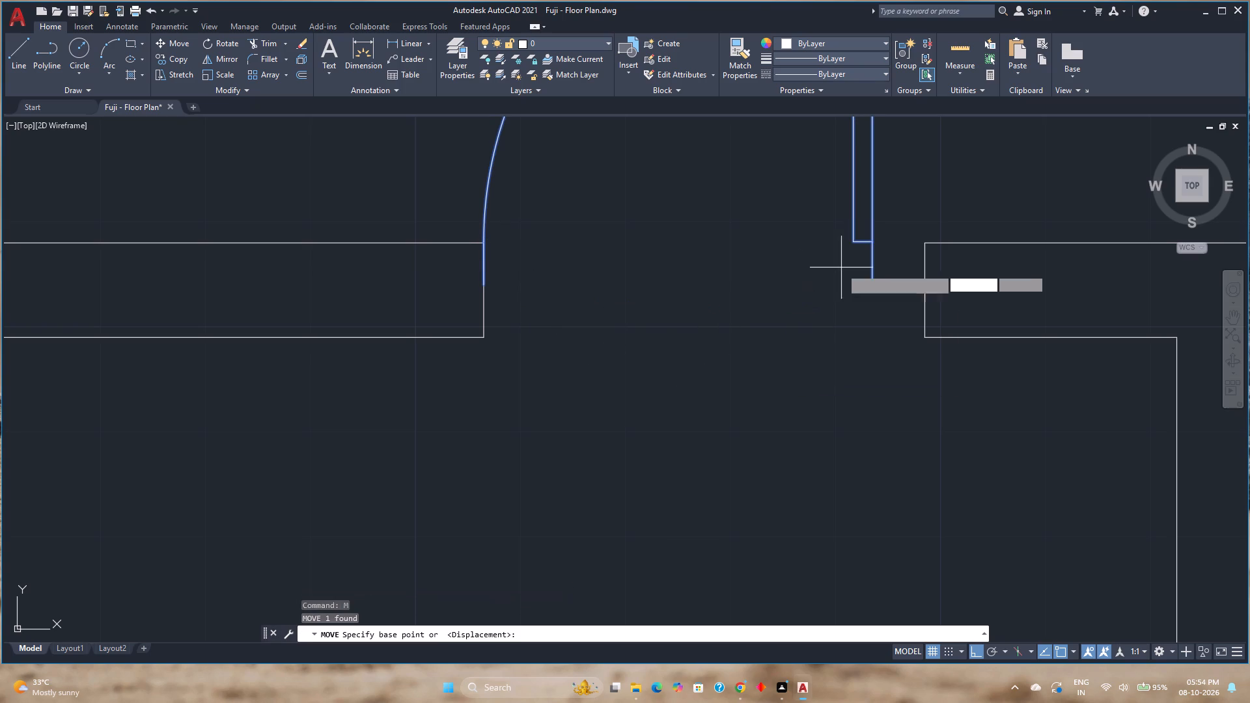
{"action": "left_click", "coordinate": [873, 243]}
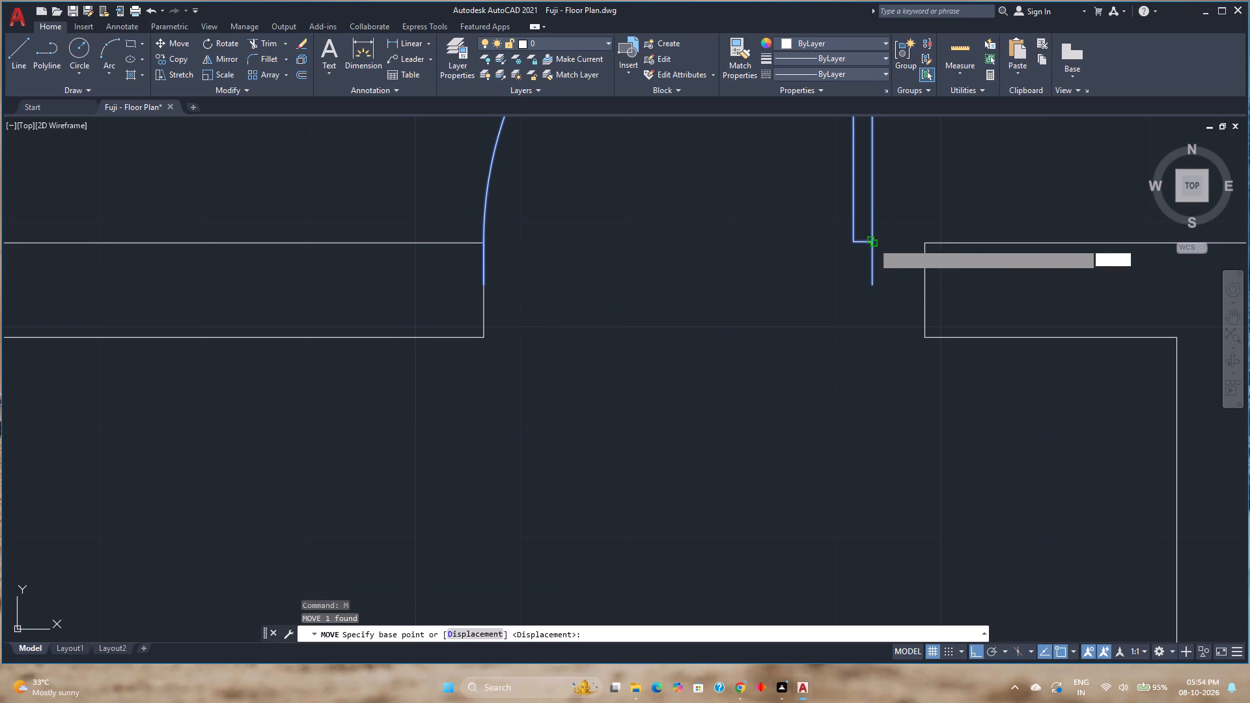
{"action": "left_click", "coordinate": [923, 245]}
{"action": "scroll", "coordinate": [783, 281], "scroll_direction": "down", "scroll_amount": 2}
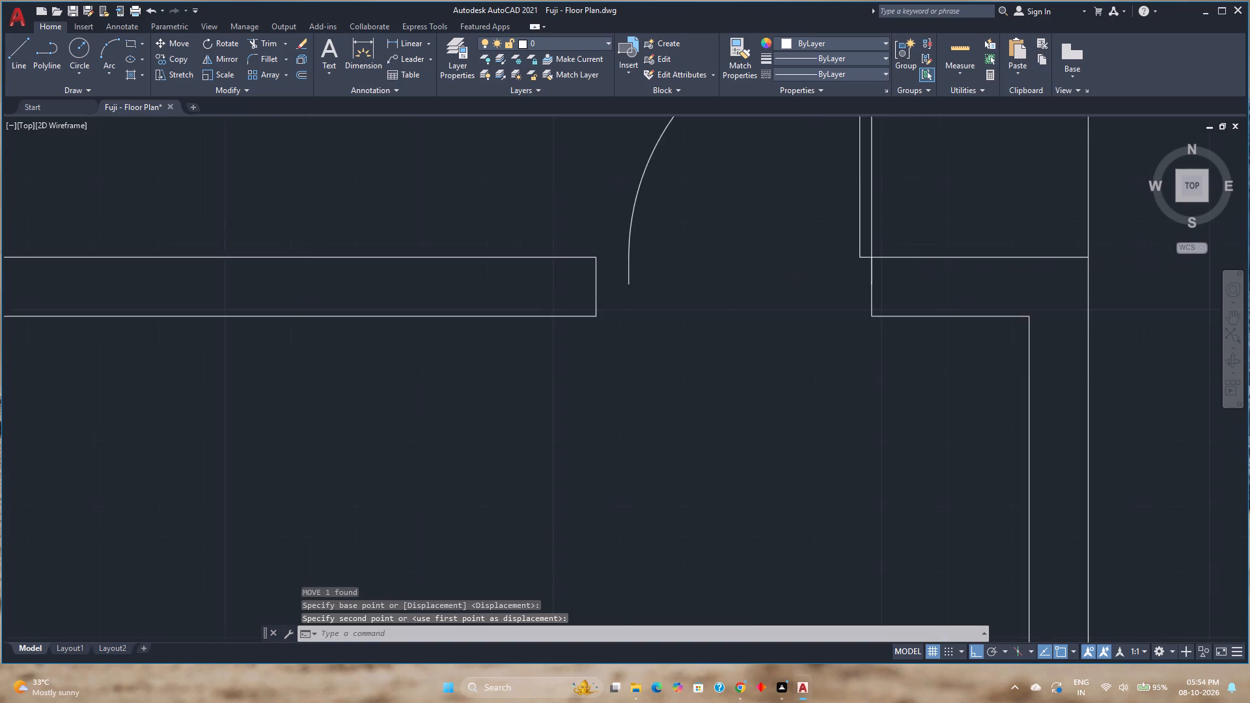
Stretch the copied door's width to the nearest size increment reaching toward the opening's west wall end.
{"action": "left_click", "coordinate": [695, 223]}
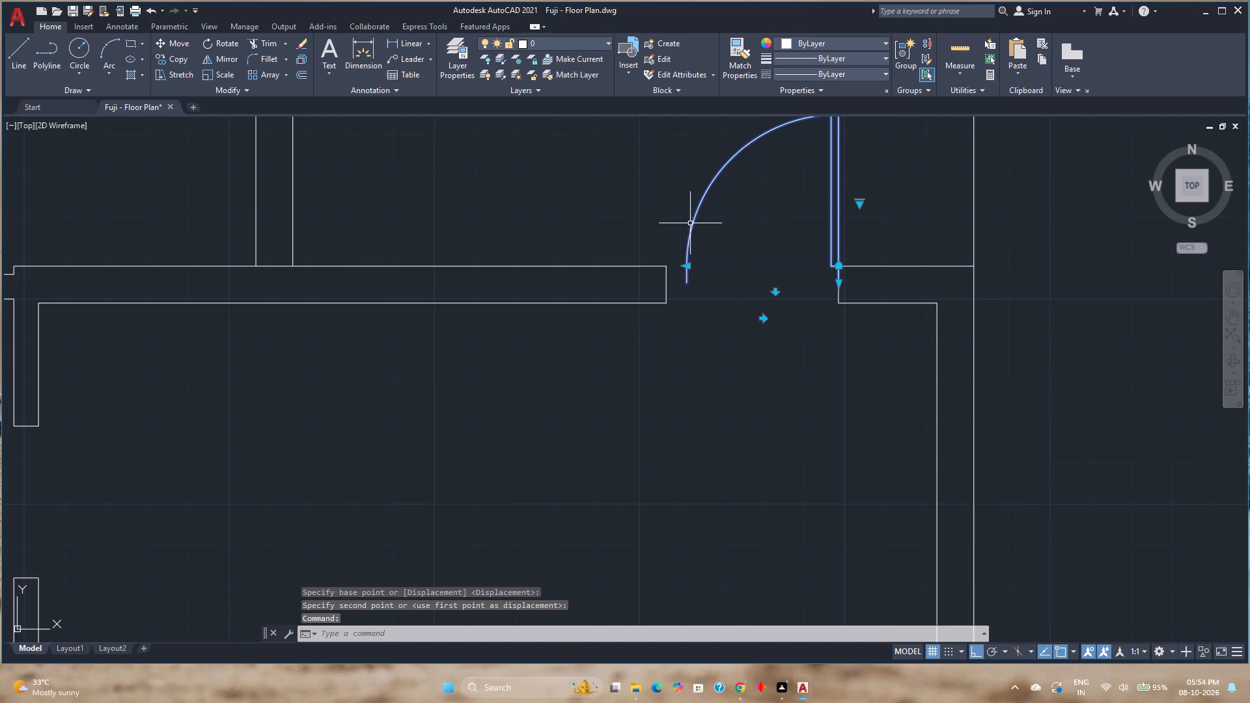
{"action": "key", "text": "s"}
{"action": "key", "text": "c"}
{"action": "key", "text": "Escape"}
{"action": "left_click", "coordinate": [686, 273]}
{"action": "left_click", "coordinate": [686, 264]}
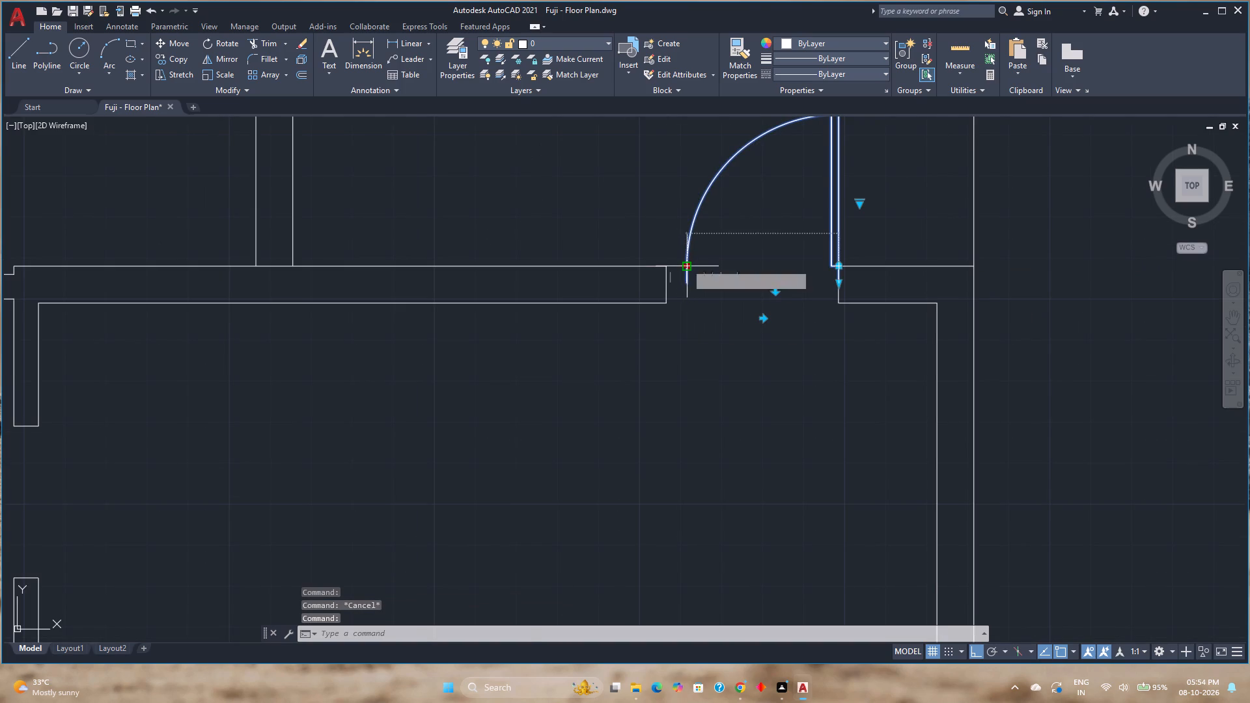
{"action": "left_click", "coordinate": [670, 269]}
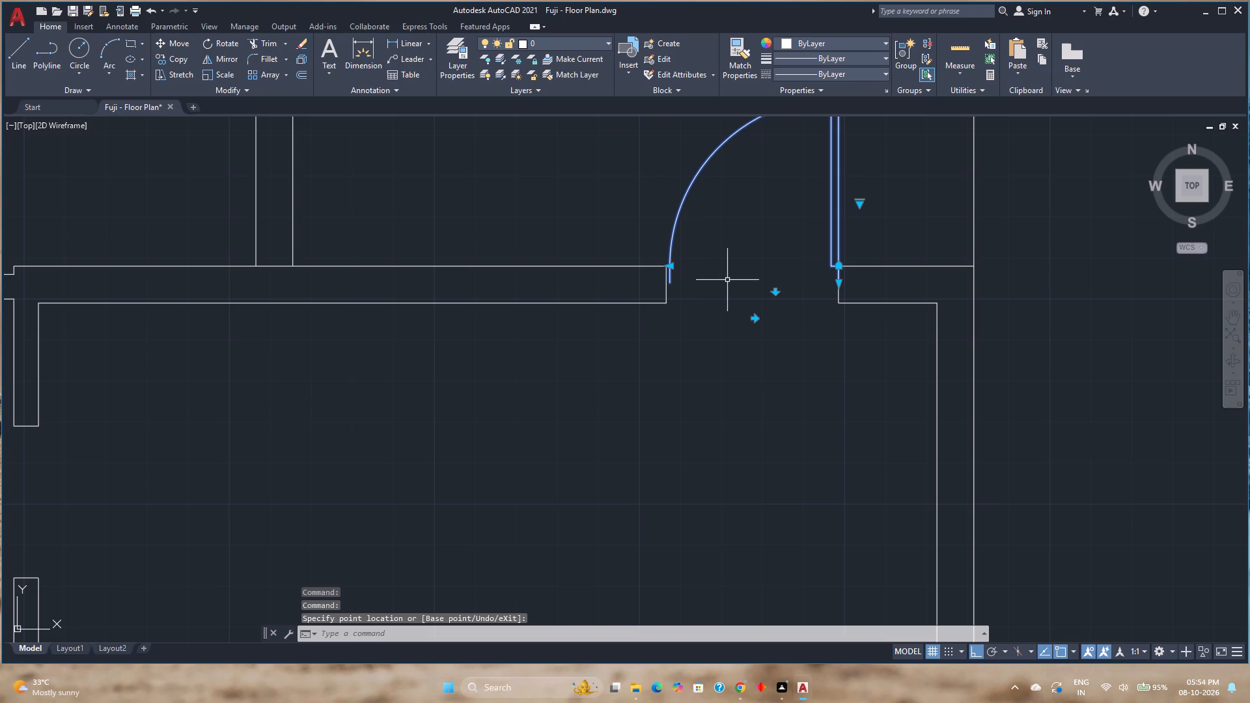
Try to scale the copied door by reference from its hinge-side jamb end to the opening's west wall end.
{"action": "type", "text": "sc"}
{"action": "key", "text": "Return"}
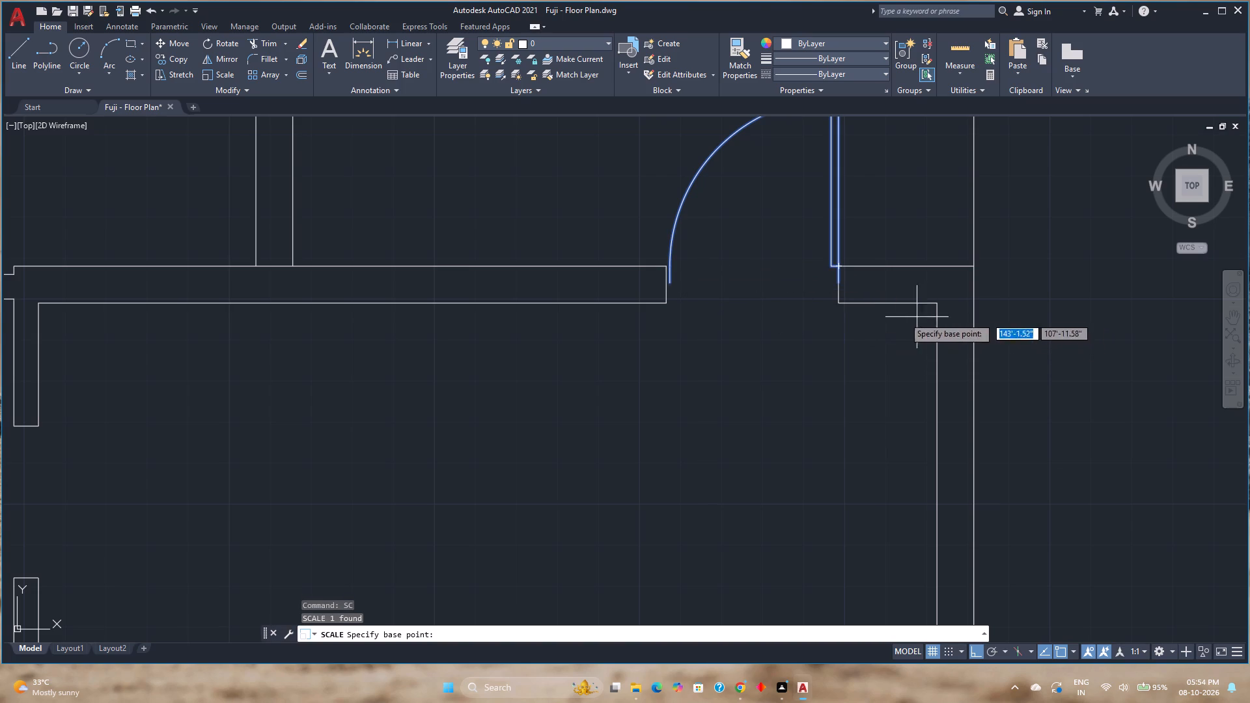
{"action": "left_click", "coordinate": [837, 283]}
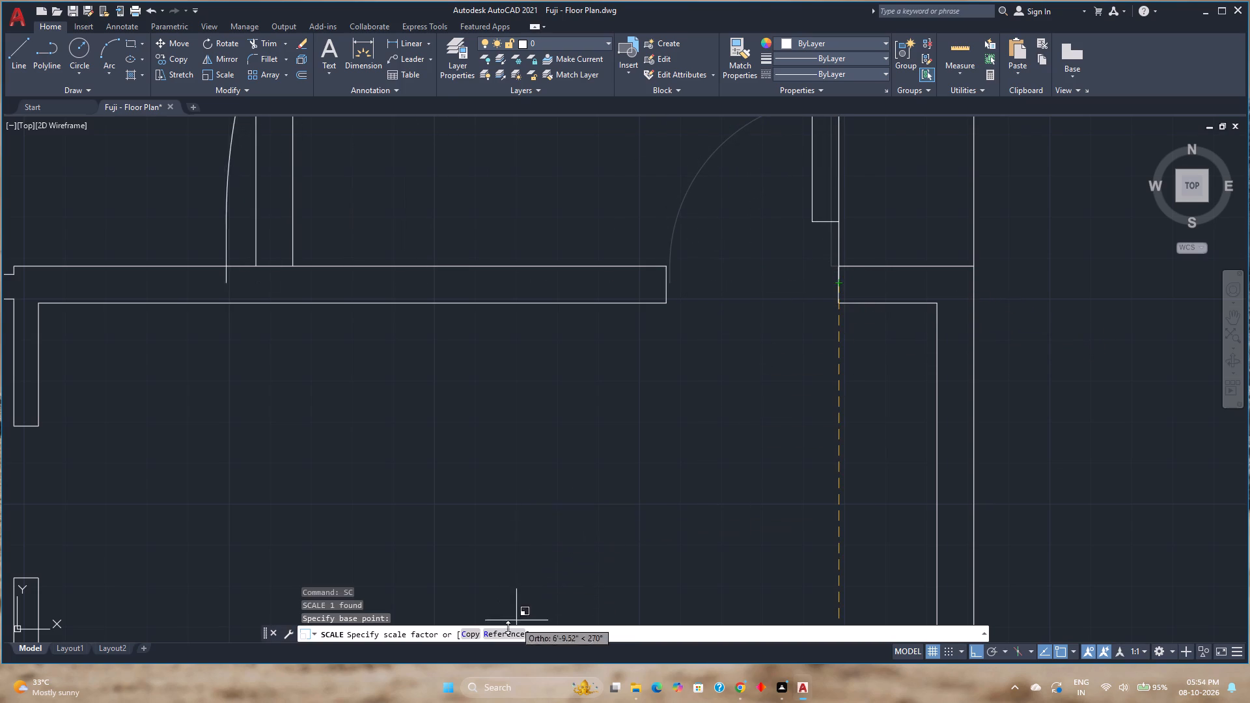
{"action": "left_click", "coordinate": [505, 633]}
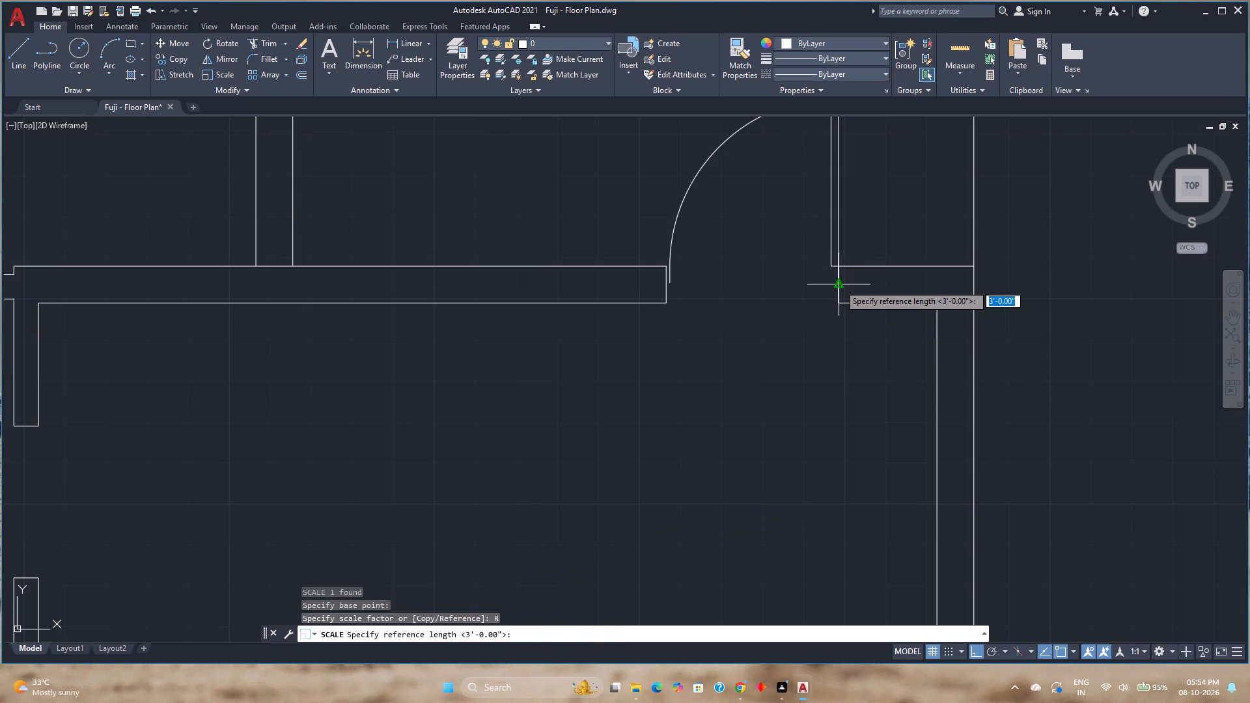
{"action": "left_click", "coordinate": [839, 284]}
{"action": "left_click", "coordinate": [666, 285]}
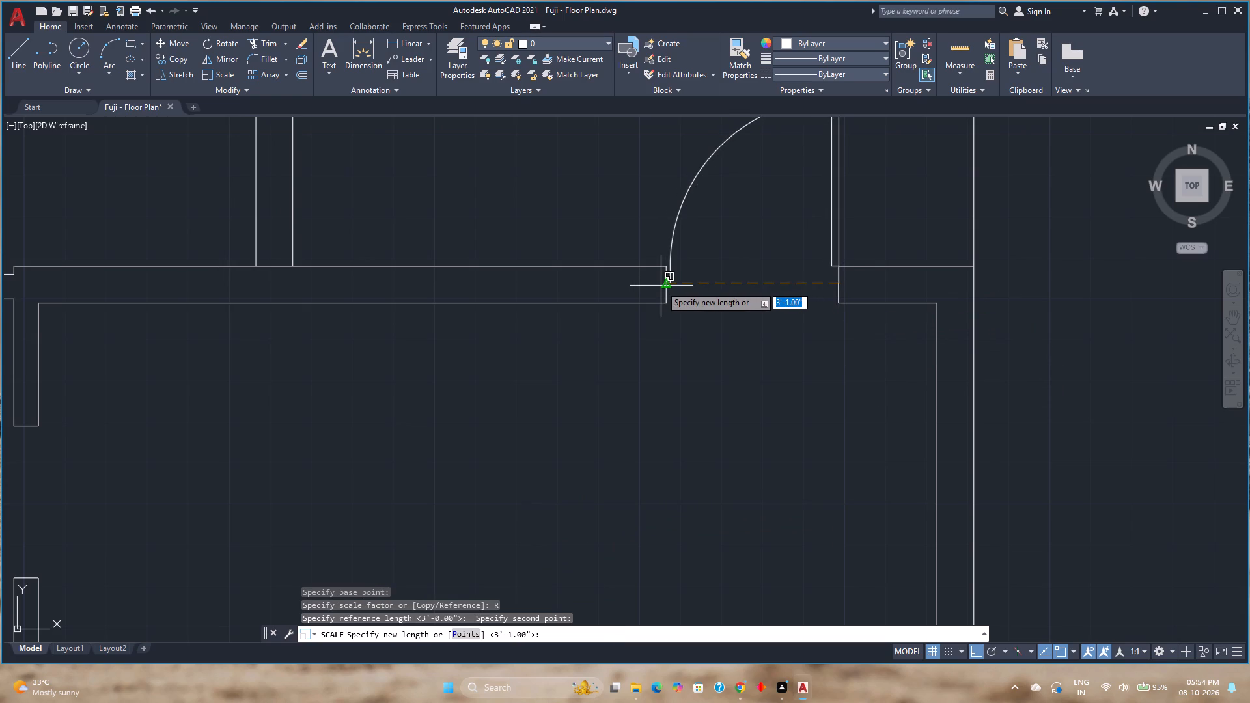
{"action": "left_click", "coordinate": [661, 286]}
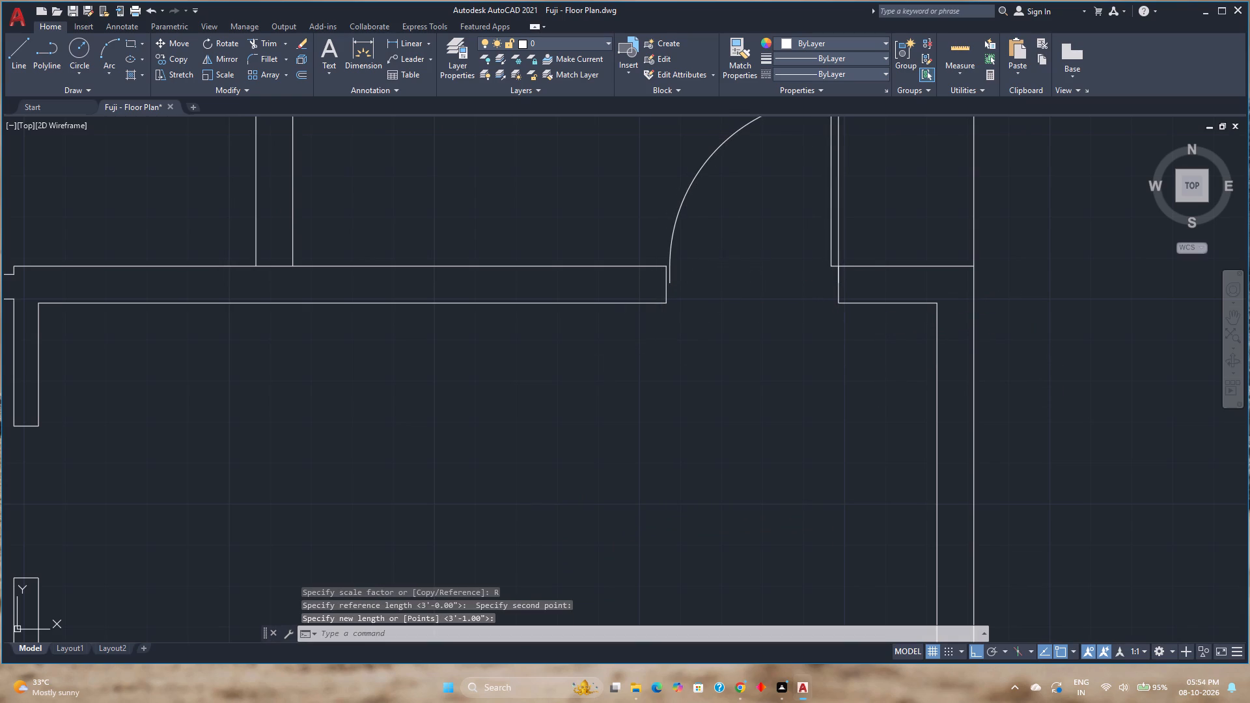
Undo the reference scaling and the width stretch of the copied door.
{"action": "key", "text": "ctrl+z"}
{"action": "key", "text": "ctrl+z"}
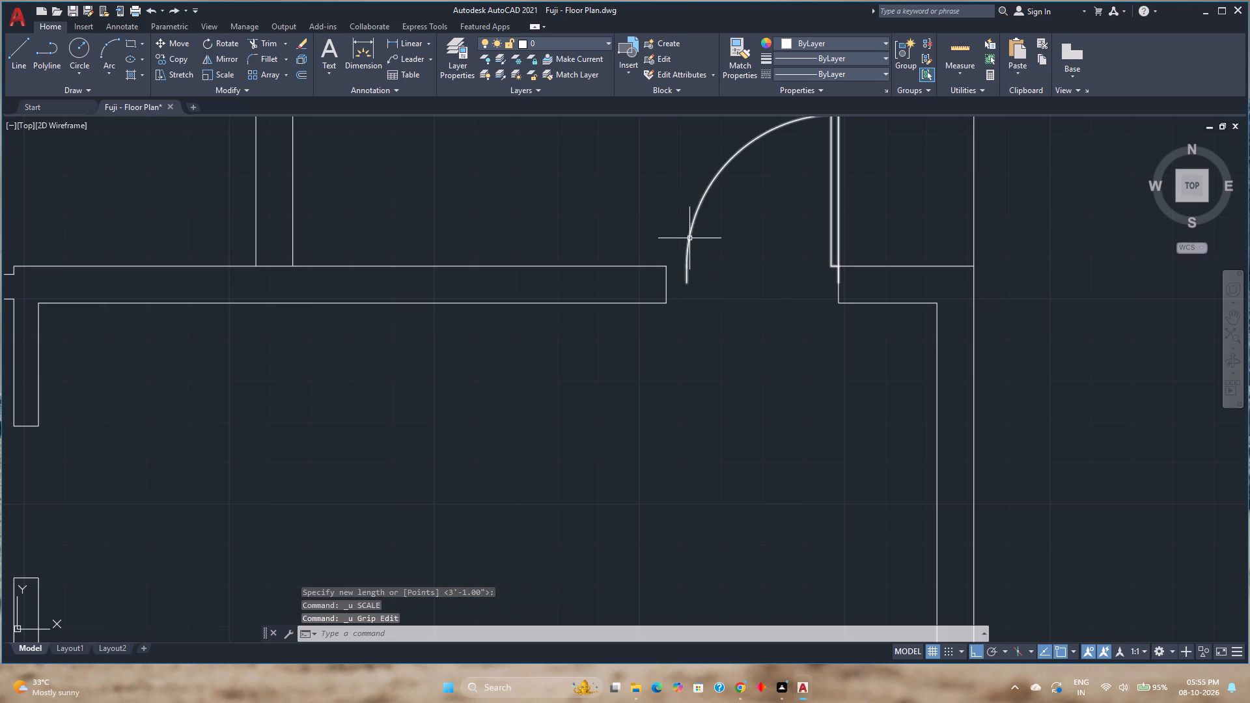
Stretch the northeast opening's door again to the size increment closest to the west wall end.
{"action": "left_click", "coordinate": [689, 238]}
{"action": "left_click", "coordinate": [687, 264]}
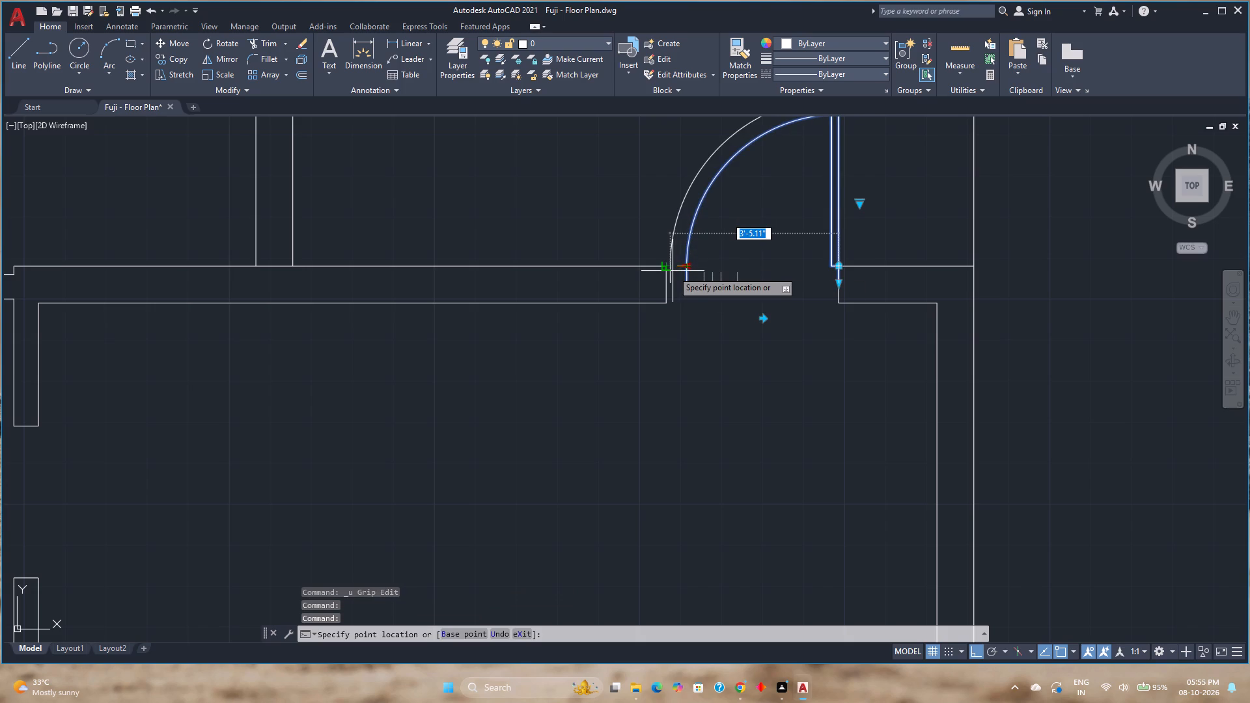
{"action": "left_click", "coordinate": [673, 271]}
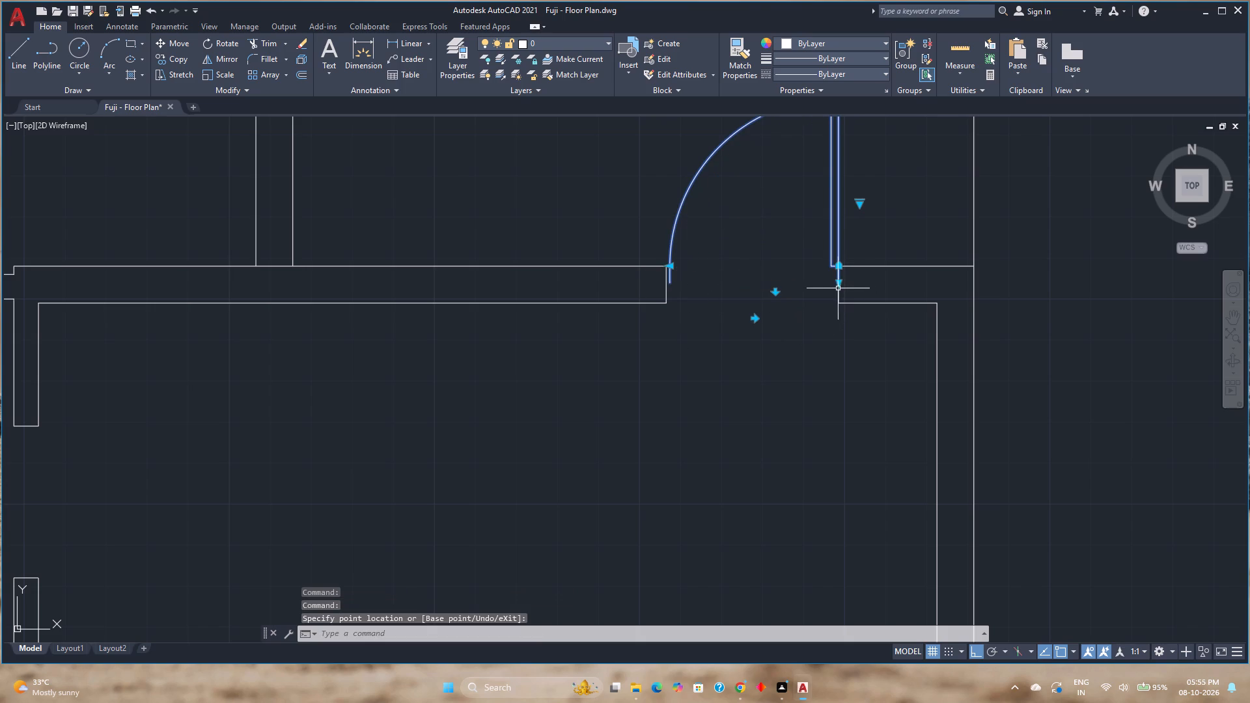
Scale the door by reference from its hinge-side jamb end, using its far jamb end as reference and fitting it to the opening's west wall end.
{"action": "key", "text": "s"}
{"action": "key", "text": "c"}
{"action": "key", "text": "Return"}
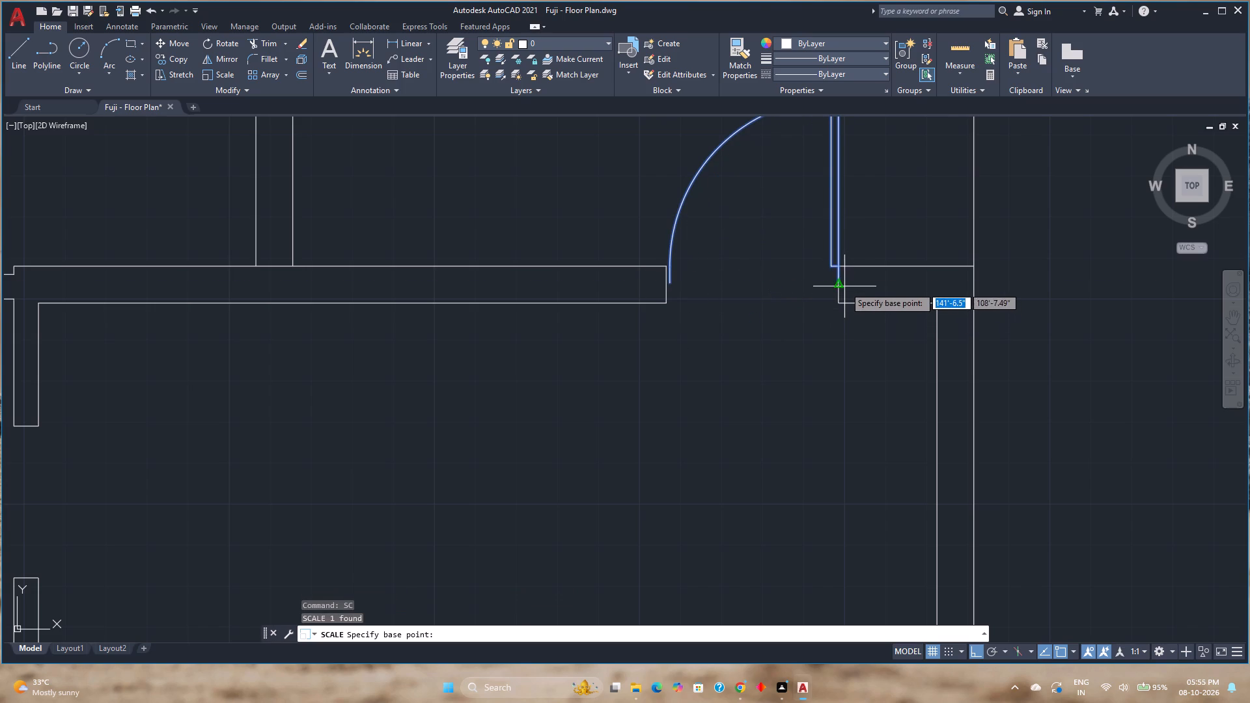
{"action": "left_click", "coordinate": [836, 280]}
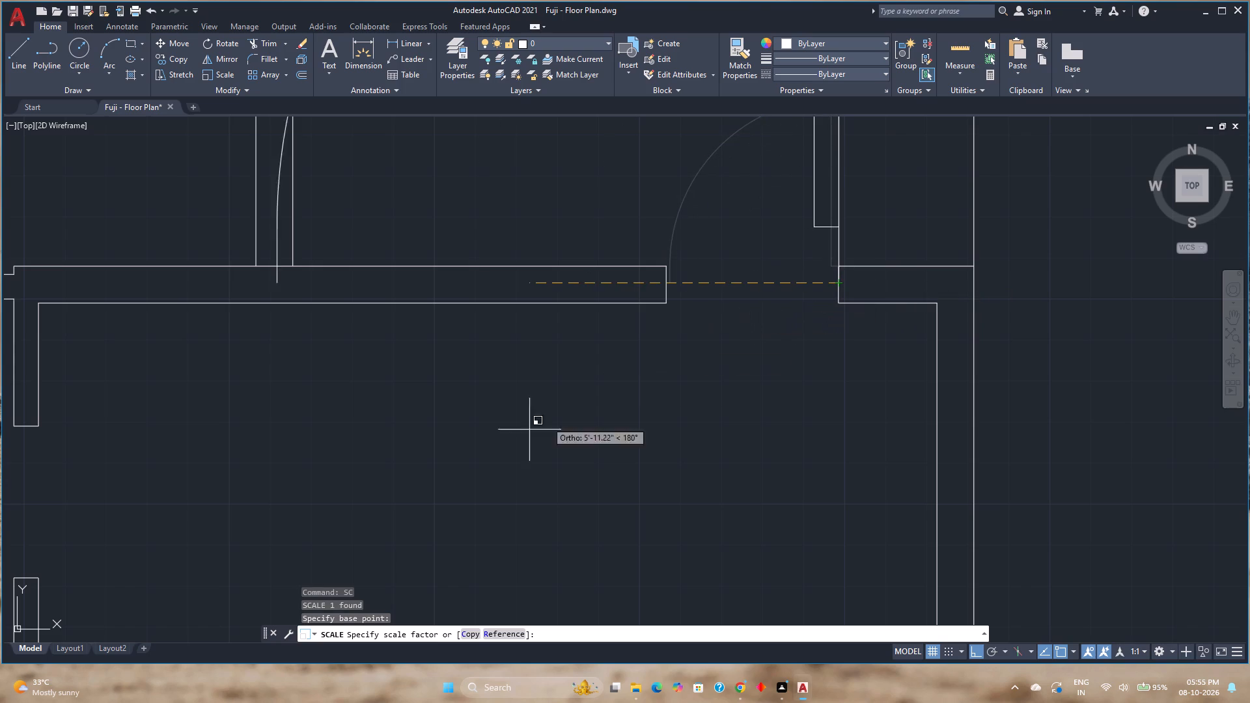
{"action": "left_click", "coordinate": [514, 636]}
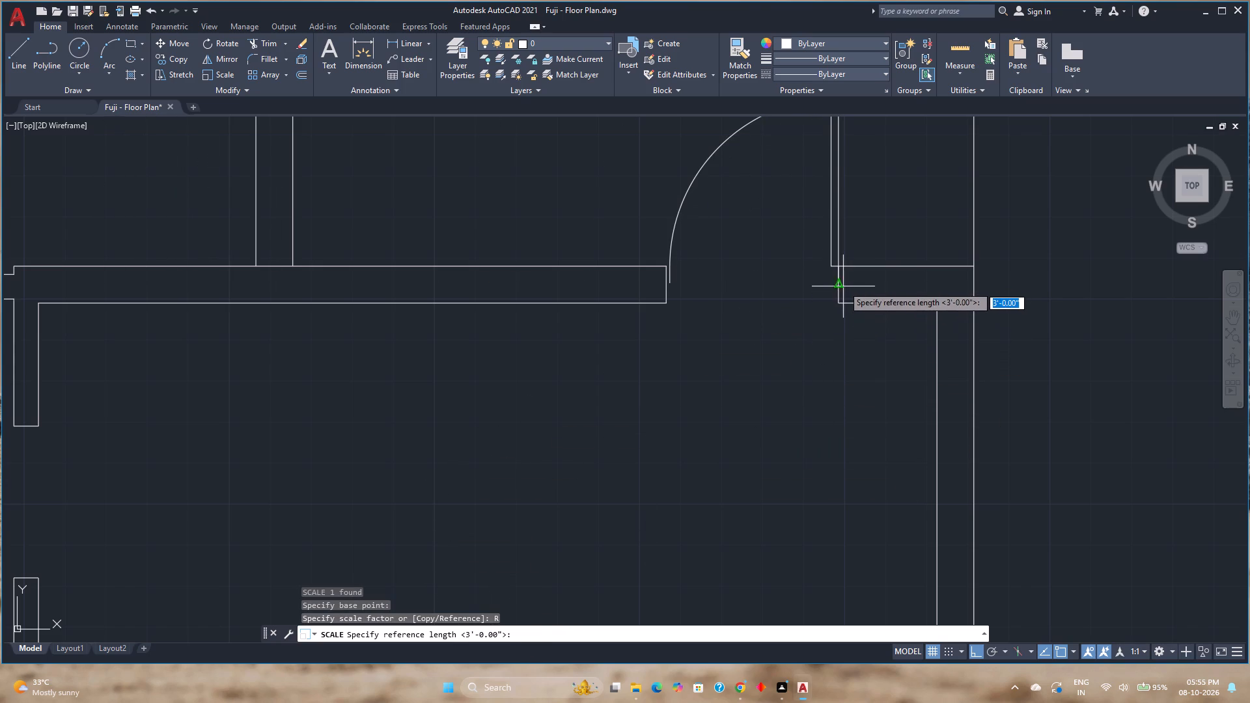
{"action": "left_click", "coordinate": [835, 281]}
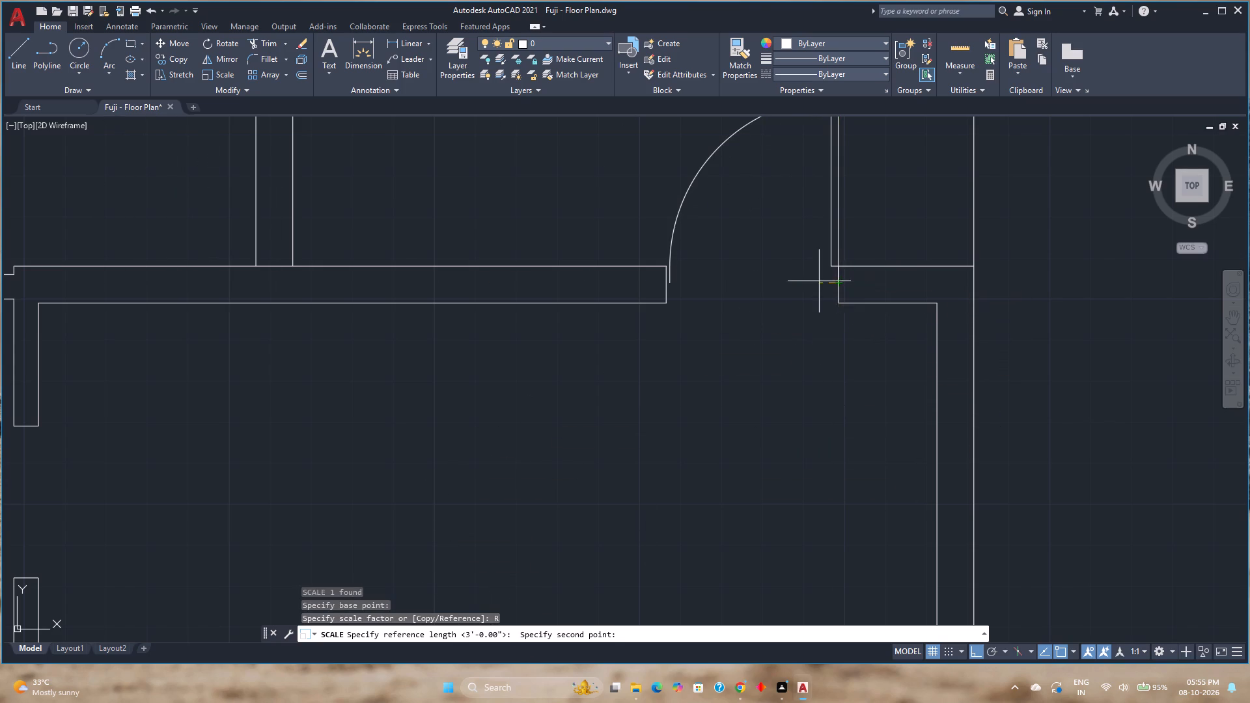
{"action": "left_click", "coordinate": [673, 283]}
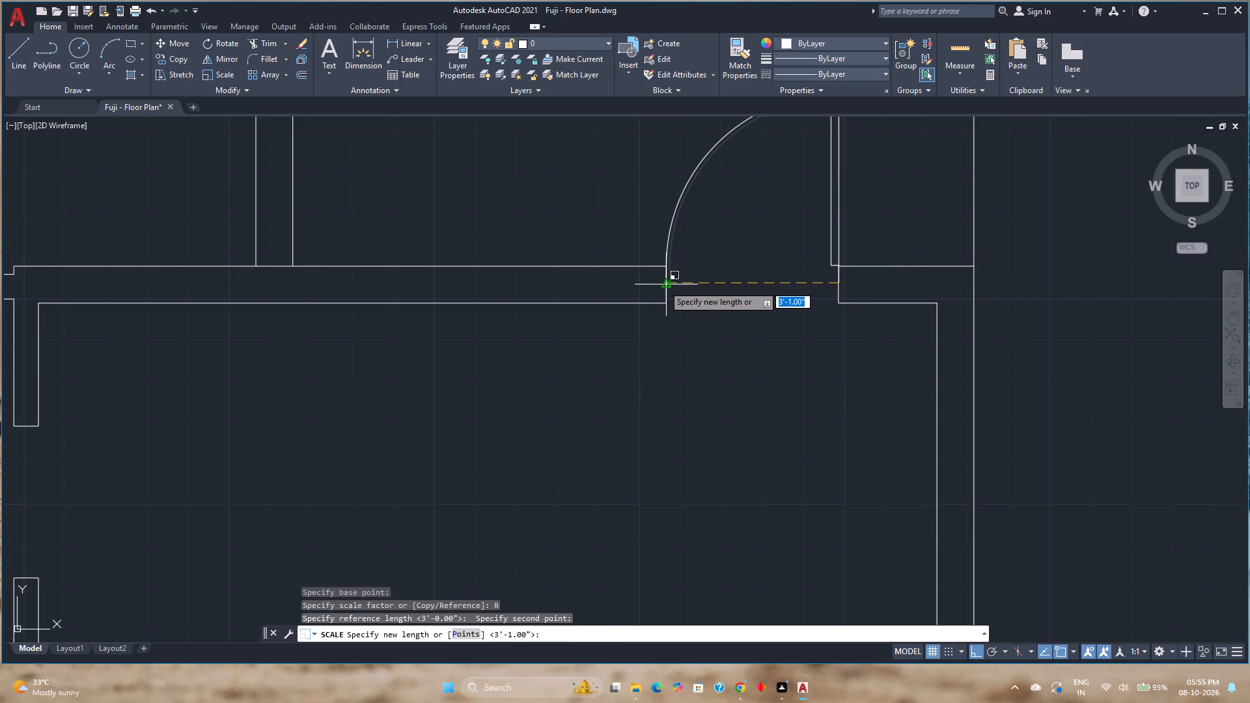
{"action": "left_click", "coordinate": [663, 285]}
{"action": "scroll", "coordinate": [772, 344], "scroll_direction": "down", "scroll_amount": 2}
{"action": "middle_click_drag", "start_coordinate": [772, 344], "coordinate": [763, 366]}
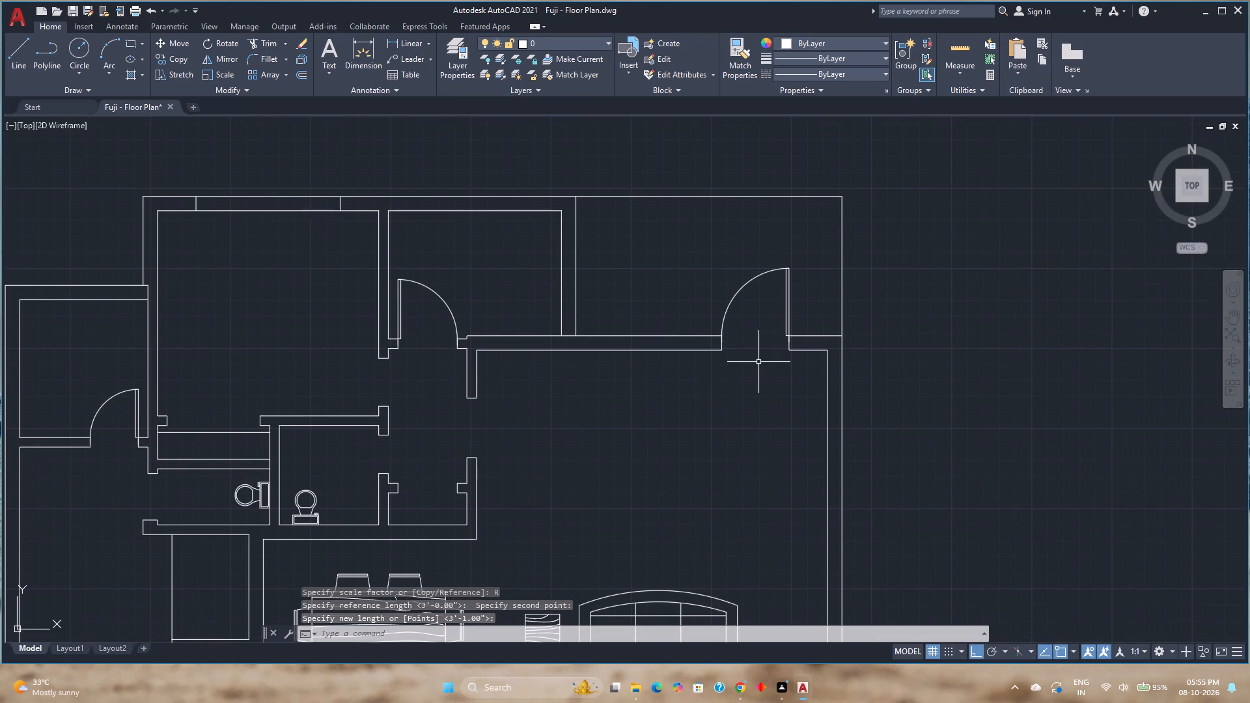
Save the floor plan drawing.
{"action": "key", "text": "ctrl+s"}
Copy the northwest room's door by its hinge corner to the north corner of the east jamb in the small central closet's north opening.
{"action": "scroll", "coordinate": [757, 357], "scroll_direction": "down", "scroll_amount": 2}
{"action": "middle_click_drag", "start_coordinate": [757, 357], "coordinate": [756, 292]}
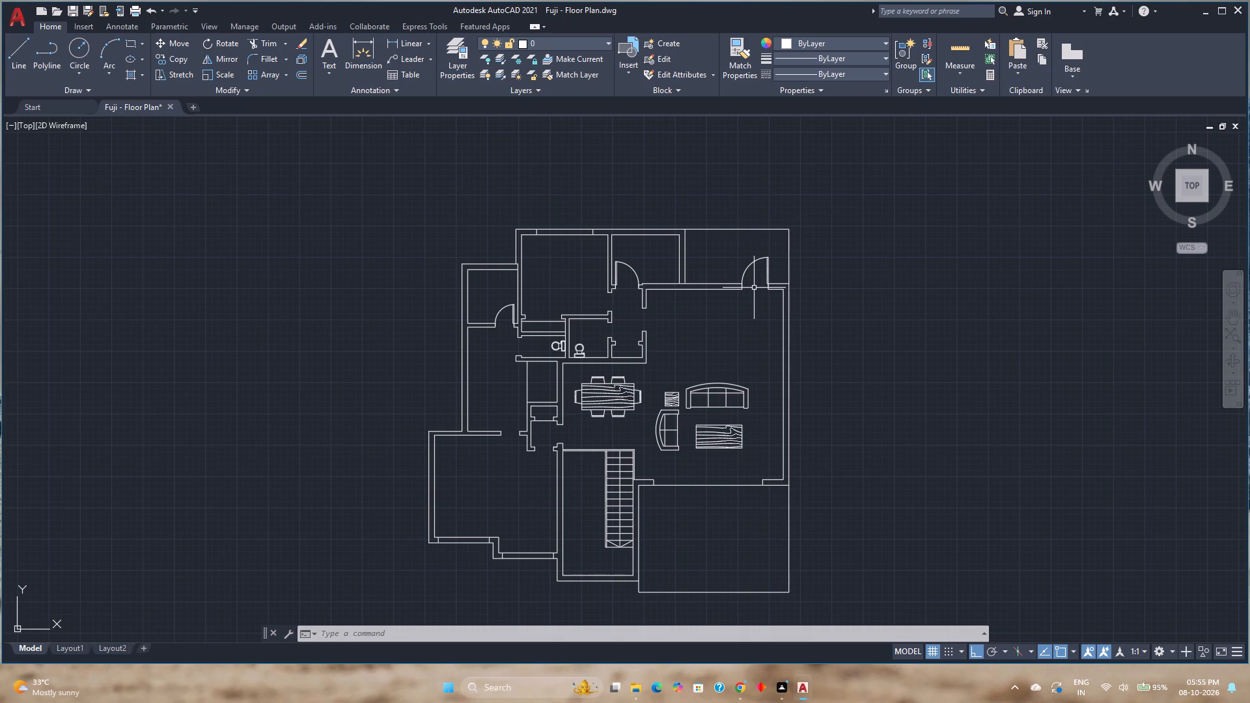
{"action": "scroll", "coordinate": [760, 301], "scroll_direction": "up", "scroll_amount": 2}
{"action": "scroll", "coordinate": [755, 304], "scroll_direction": "down", "scroll_amount": 1}
{"action": "middle_click_drag", "start_coordinate": [755, 304], "coordinate": [793, 279]}
{"action": "scroll", "coordinate": [368, 314], "scroll_direction": "up", "scroll_amount": 2}
{"action": "left_click", "coordinate": [457, 288]}
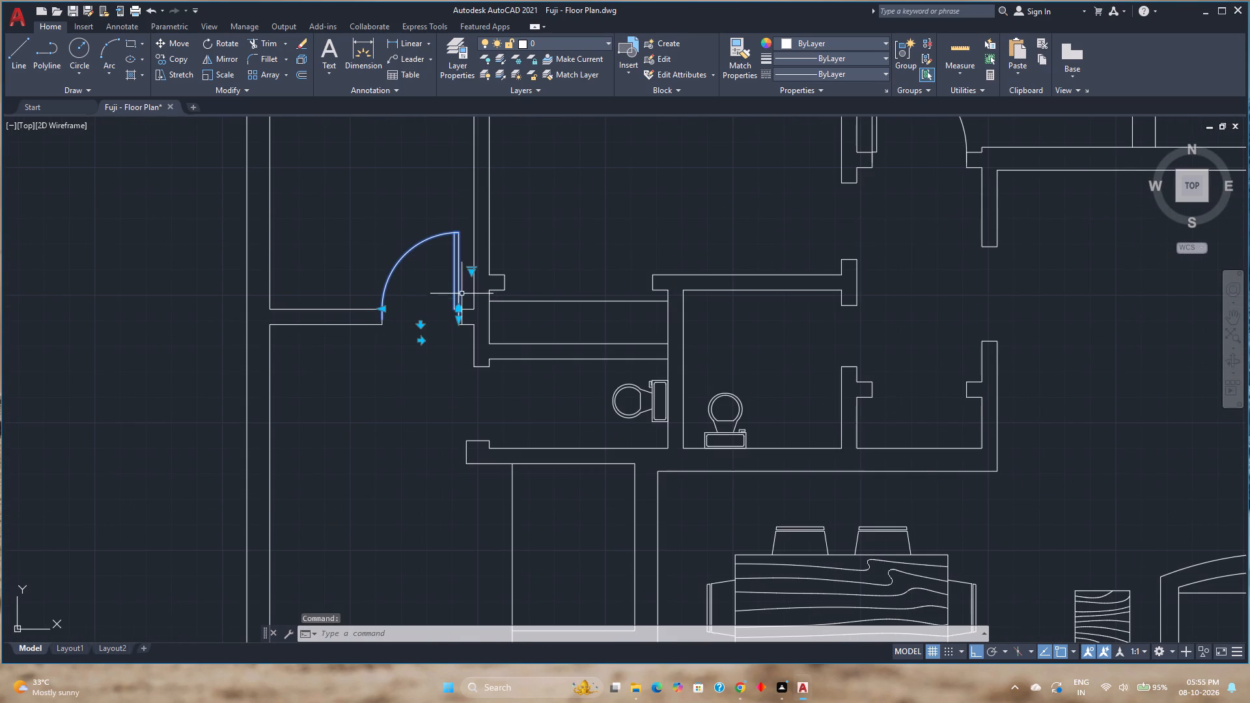
{"action": "left_click", "coordinate": [171, 59]}
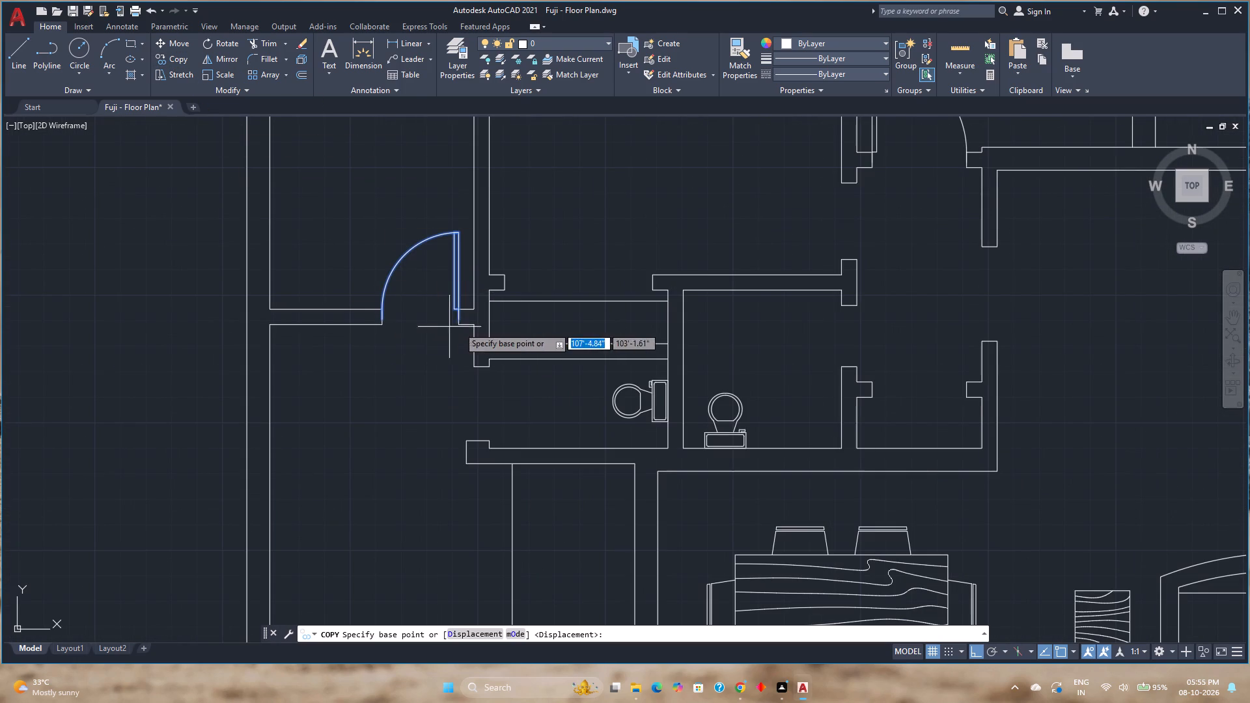
{"action": "scroll", "coordinate": [467, 312], "scroll_direction": "up", "scroll_amount": 1}
{"action": "left_click", "coordinate": [454, 310]}
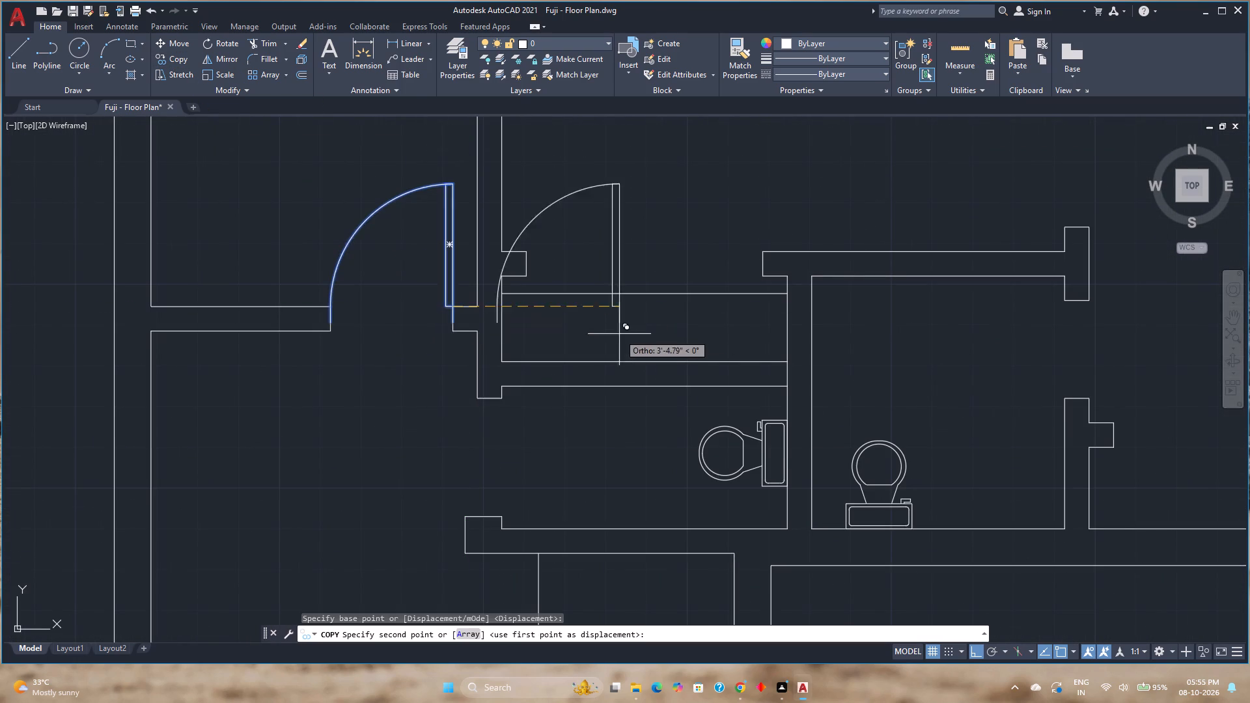
{"action": "scroll", "coordinate": [619, 334], "scroll_direction": "down", "scroll_amount": 3}
{"action": "scroll", "coordinate": [771, 348], "scroll_direction": "up", "scroll_amount": 2}
{"action": "left_click", "coordinate": [786, 368]}
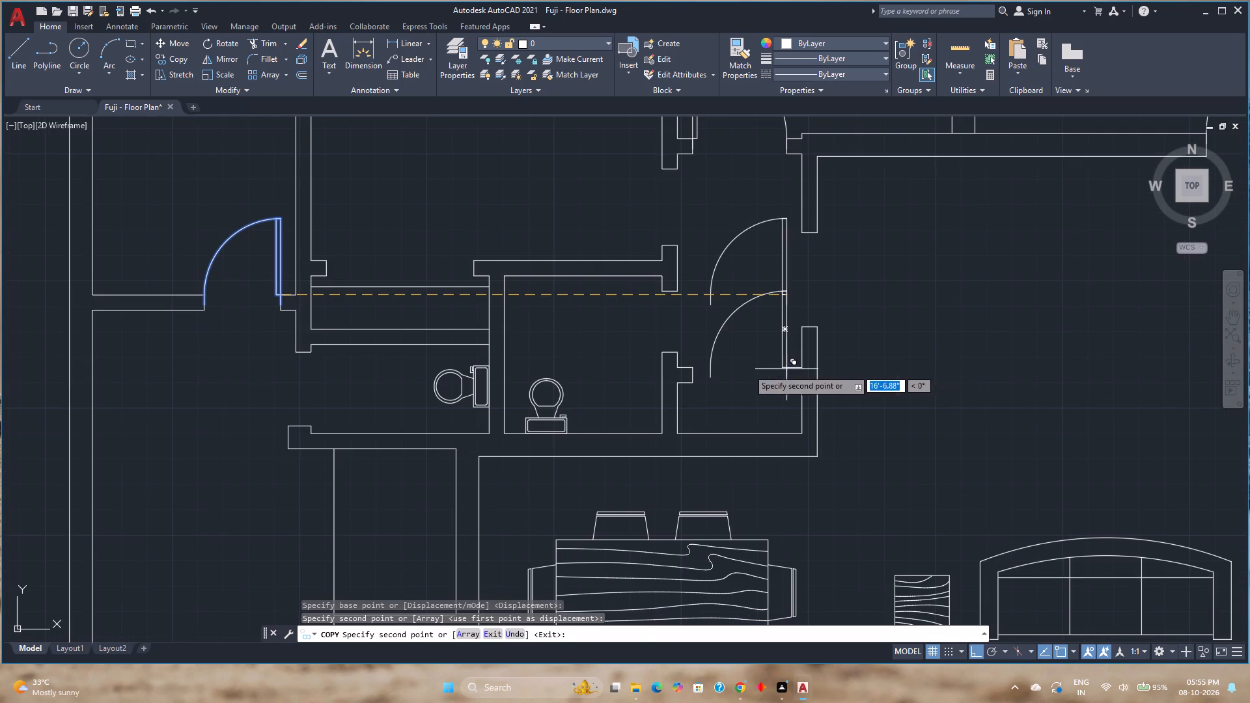
Stretch the small central closet's copied door westward to the size increment closest to the opening's west jamb.
{"action": "key", "text": "Escape"}
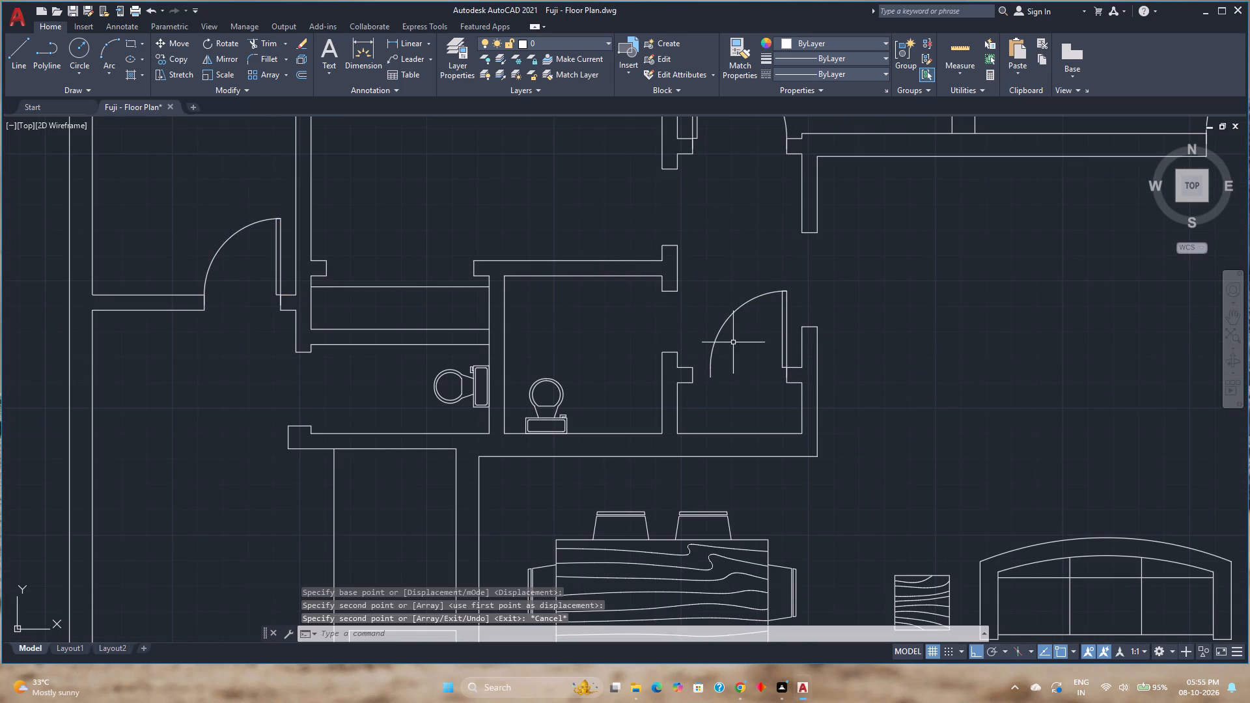
{"action": "left_click", "coordinate": [719, 335]}
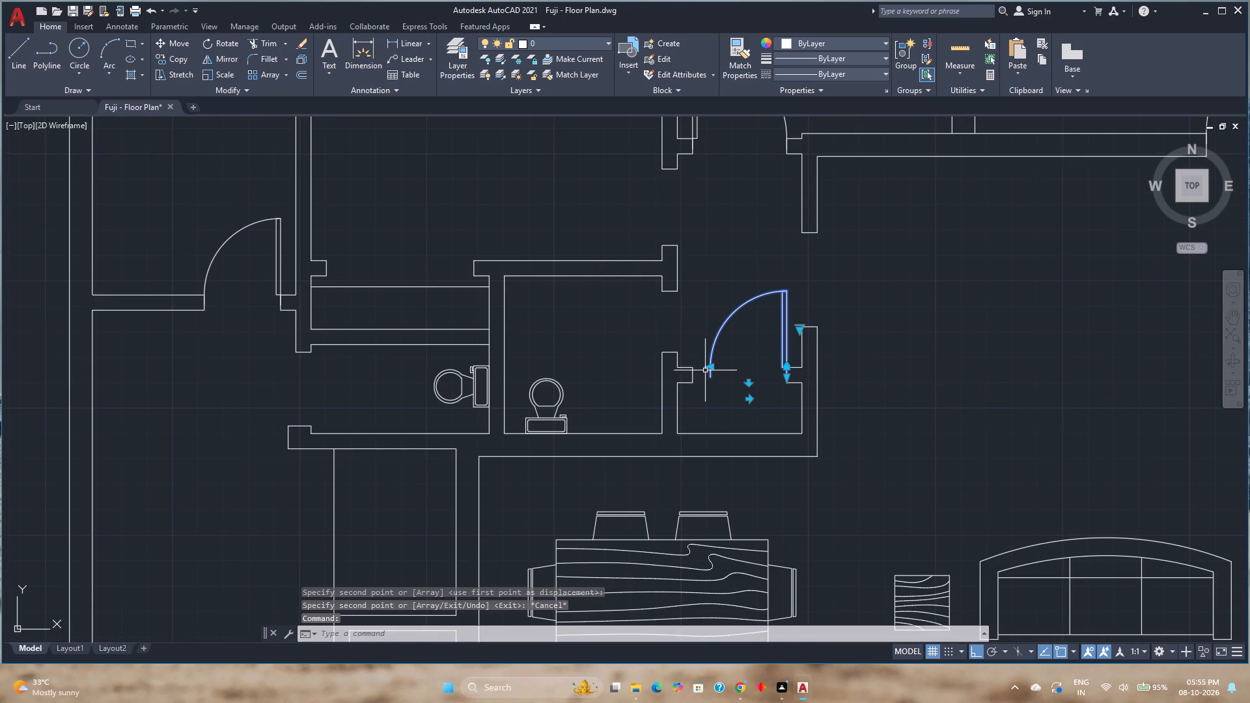
{"action": "left_click", "coordinate": [708, 368]}
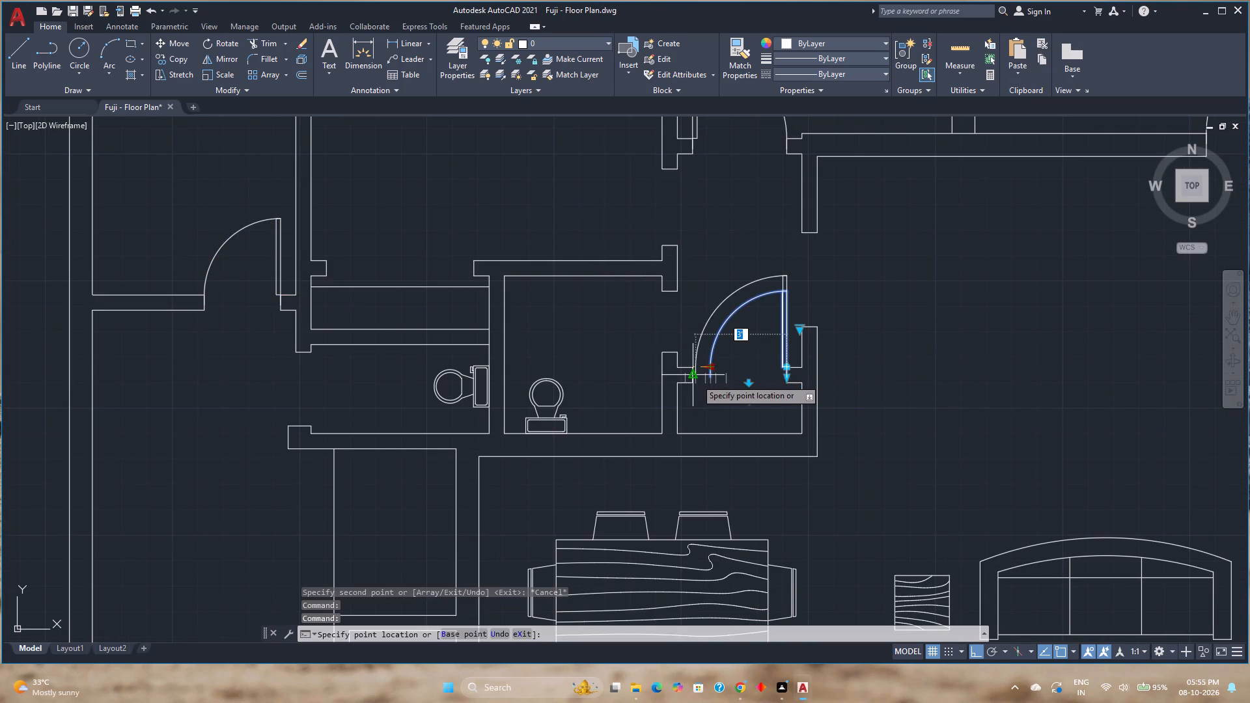
{"action": "scroll", "coordinate": [696, 379], "scroll_direction": "up", "scroll_amount": 8}
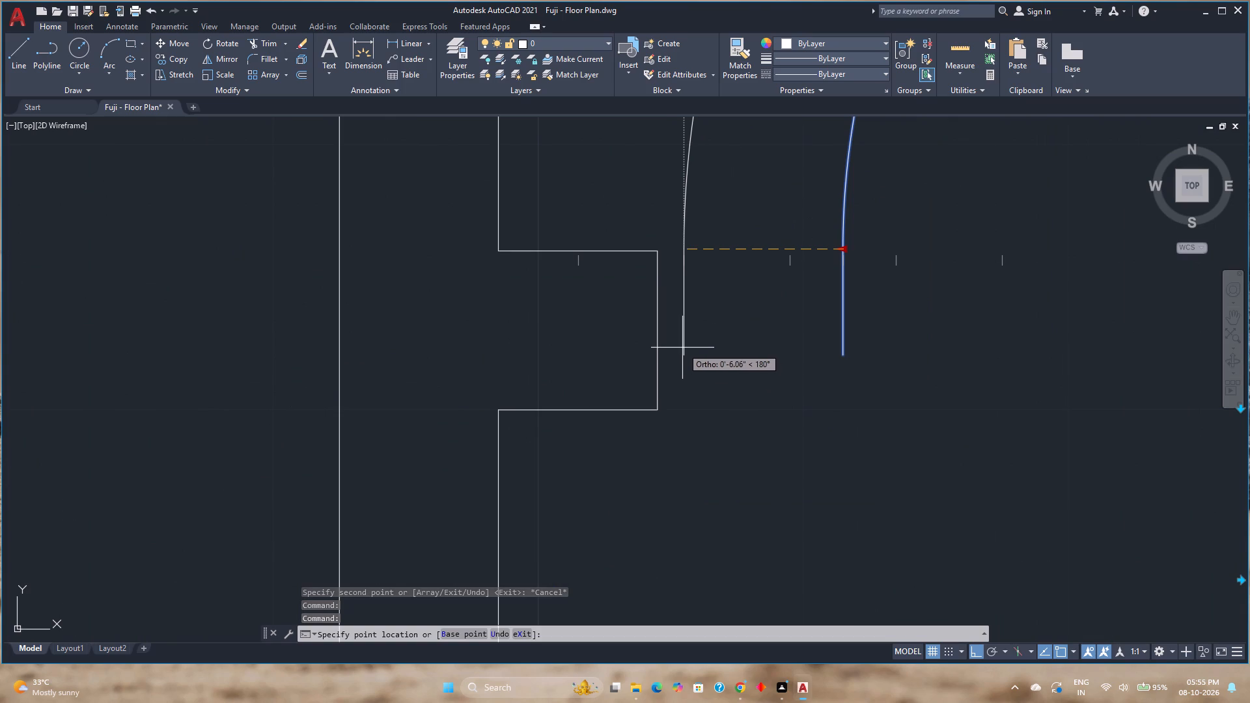
{"action": "left_click", "coordinate": [682, 348]}
Scale the closet door by reference from its hinge-side jamb end, using its far jamb end as reference and fitting it to the west jamb.
{"action": "scroll", "coordinate": [678, 350], "scroll_direction": "down", "scroll_amount": 4}
{"action": "type", "text": "sc"}
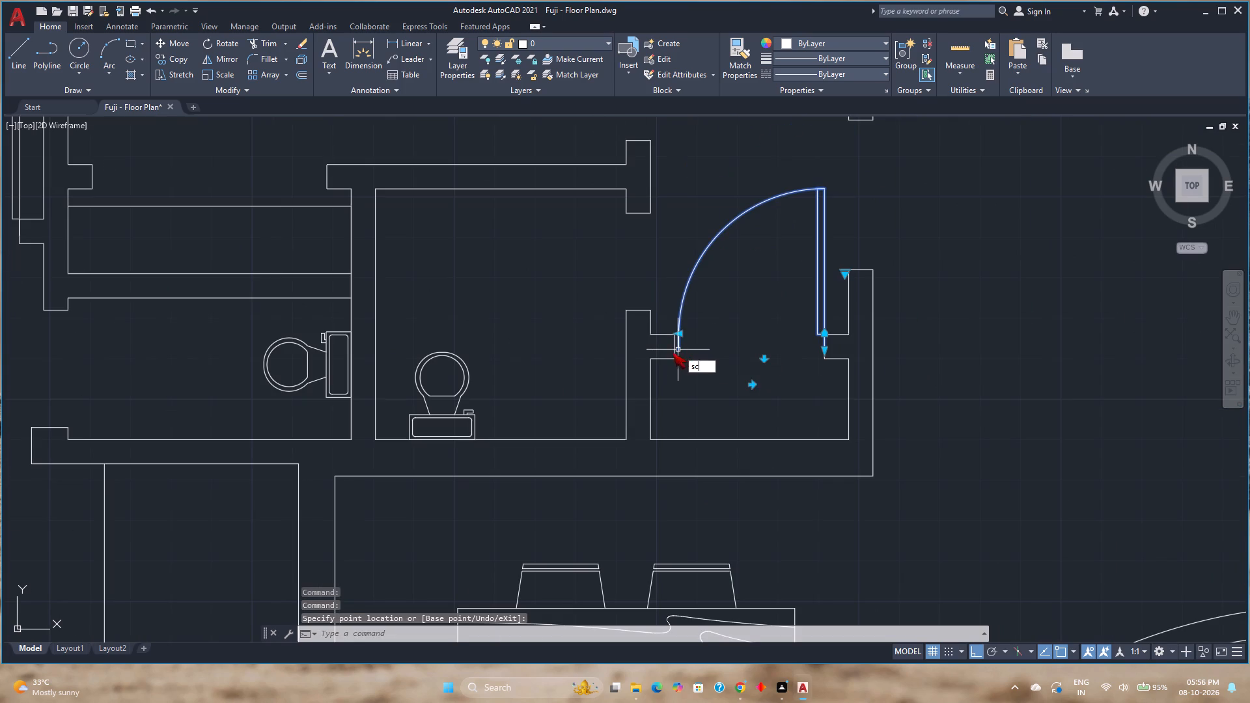
{"action": "key", "text": "Return"}
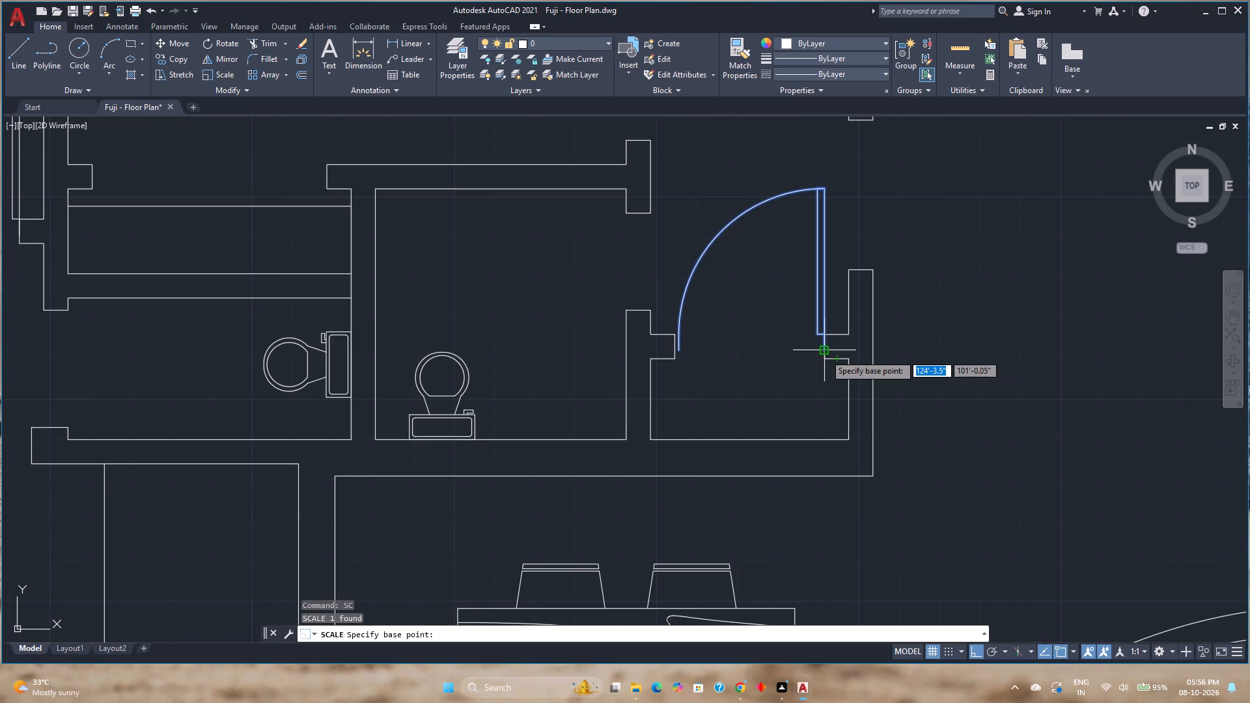
{"action": "left_click", "coordinate": [825, 354]}
{"action": "left_click", "coordinate": [508, 631]}
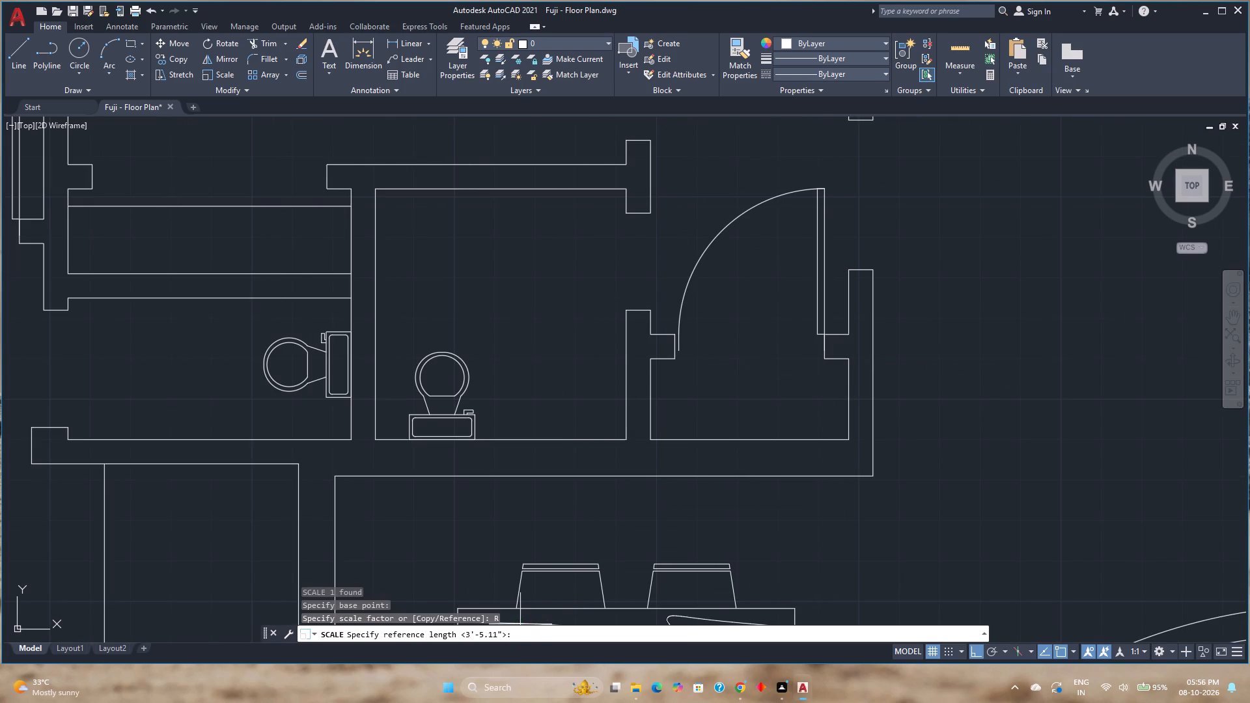
{"action": "left_click", "coordinate": [827, 353]}
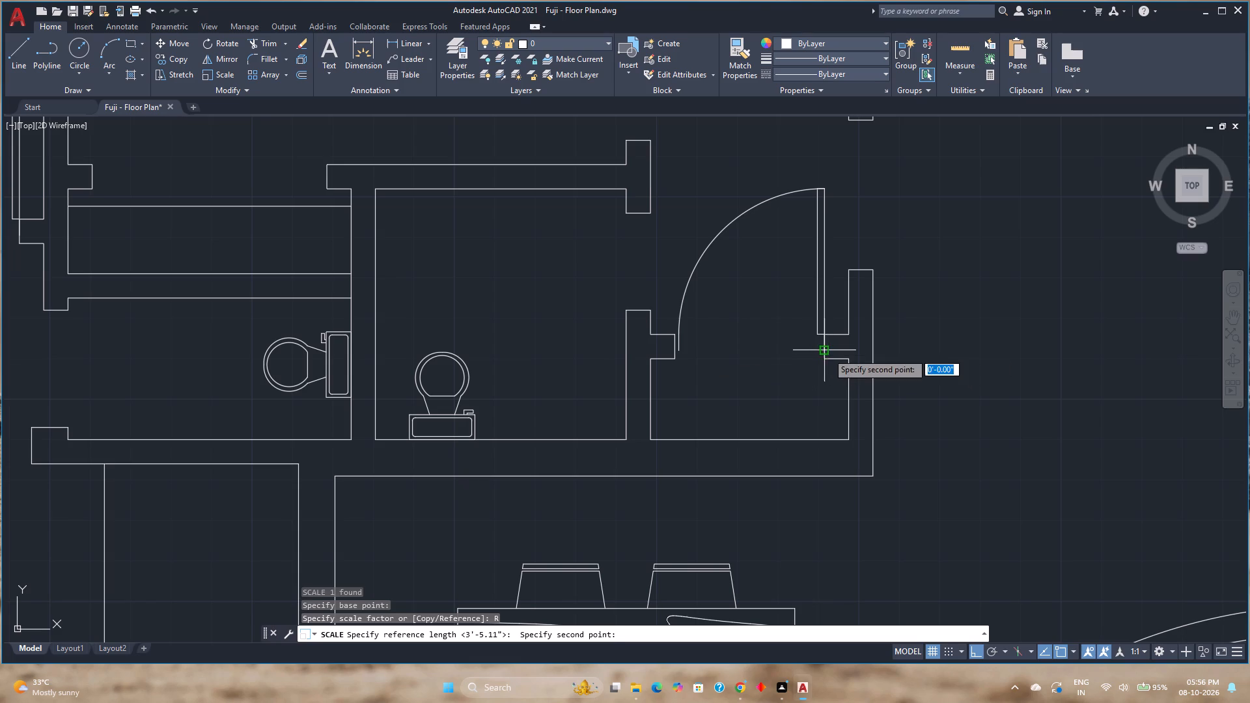
{"action": "left_click", "coordinate": [680, 349]}
{"action": "left_click", "coordinate": [674, 351]}
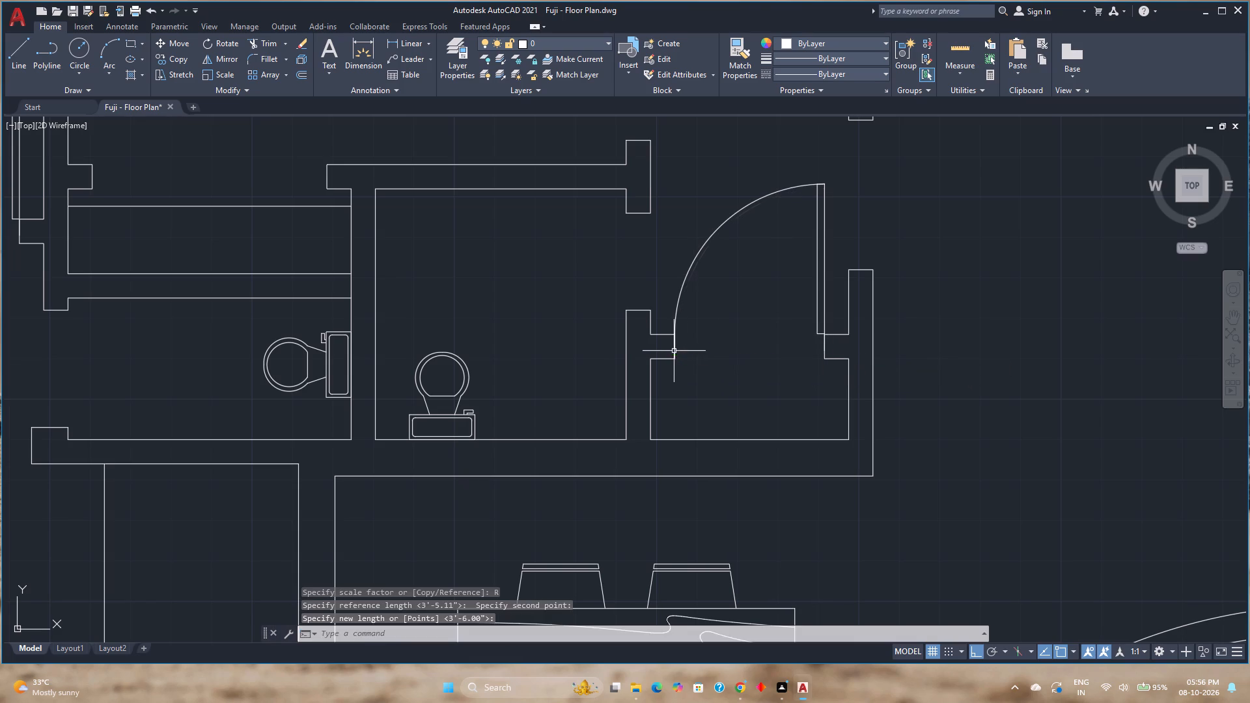
{"action": "key", "text": "Escape"}
Save the floor plan drawing.
{"action": "scroll", "coordinate": [698, 405], "scroll_direction": "down", "scroll_amount": 3}
{"action": "middle_click_drag", "start_coordinate": [698, 405], "coordinate": [628, 385]}
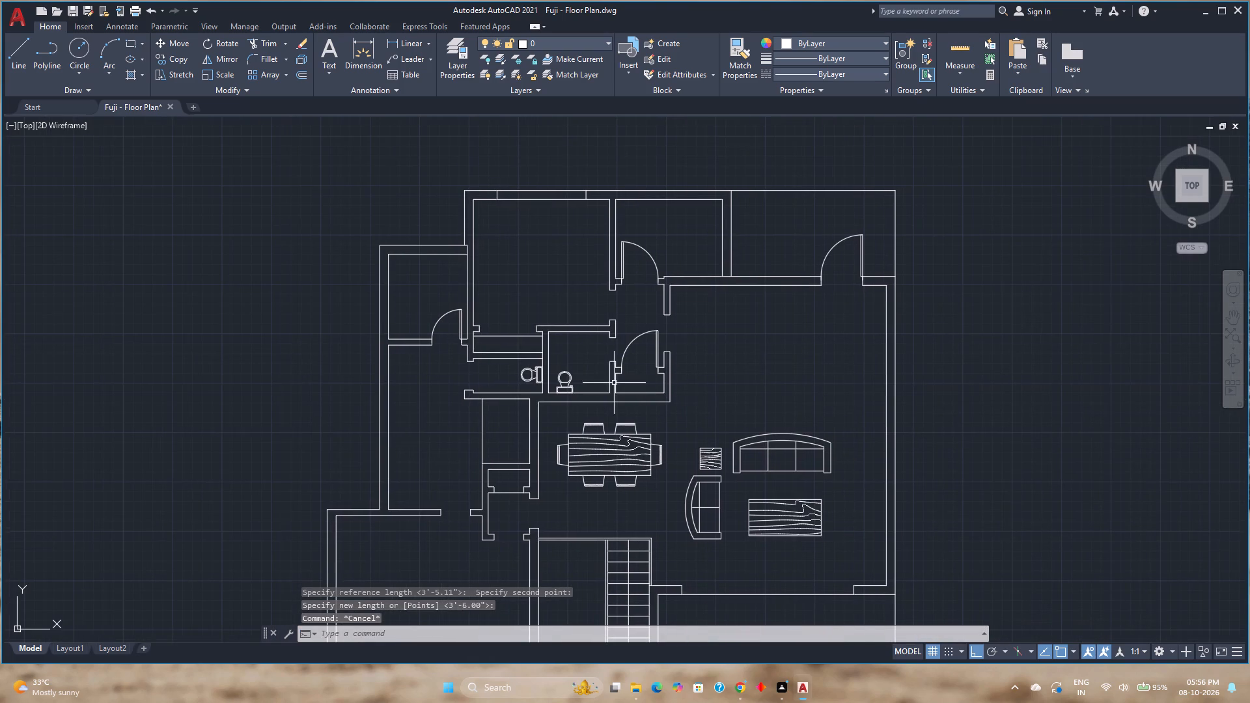
{"action": "key", "text": "ctrl+s"}
Set the small central closet door's swing to Open 30º.
{"action": "scroll", "coordinate": [625, 378], "scroll_direction": "down", "scroll_amount": 1}
{"action": "middle_click_drag", "start_coordinate": [625, 378], "coordinate": [597, 302]}
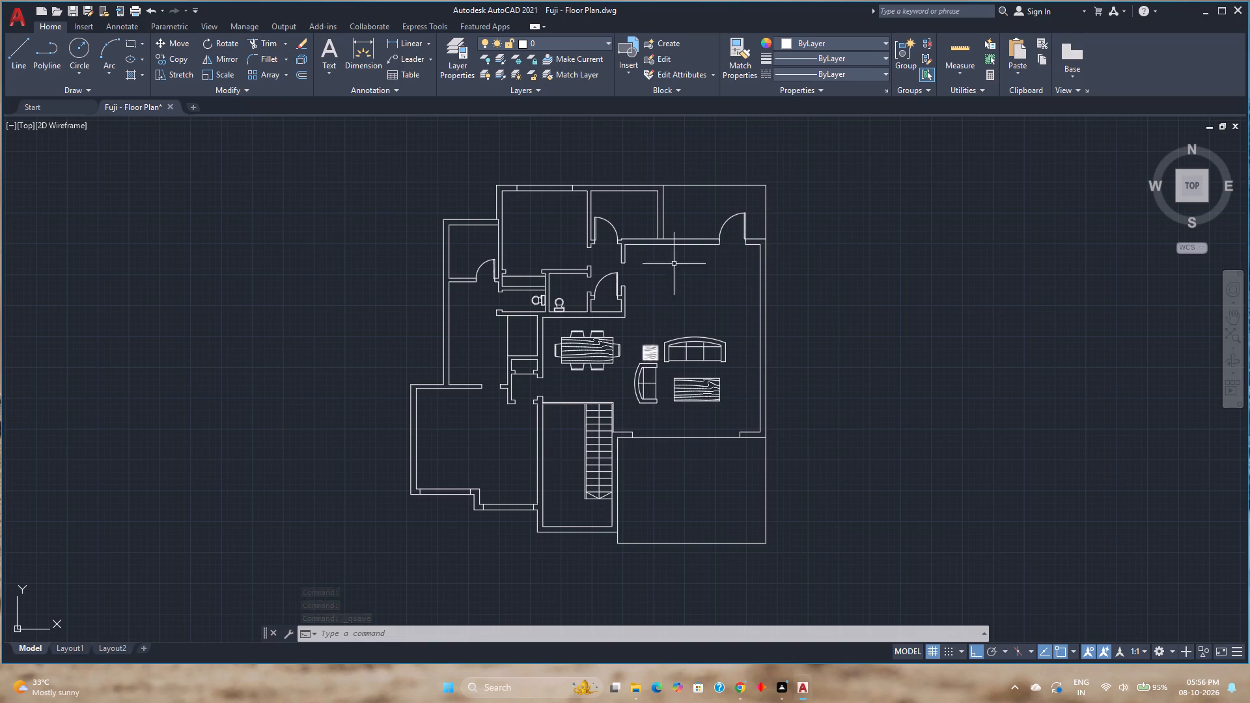
{"action": "scroll", "coordinate": [591, 291], "scroll_direction": "up", "scroll_amount": 3}
{"action": "left_click", "coordinate": [695, 278]}
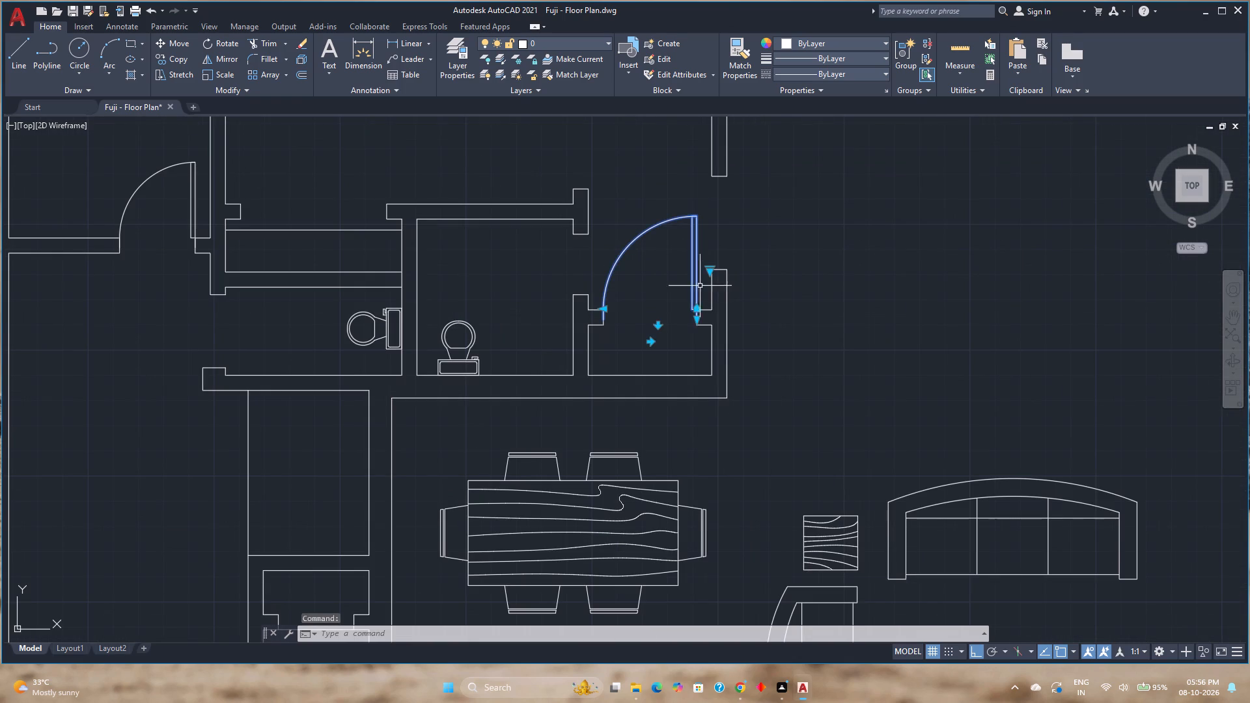
{"action": "left_click", "coordinate": [710, 269]}
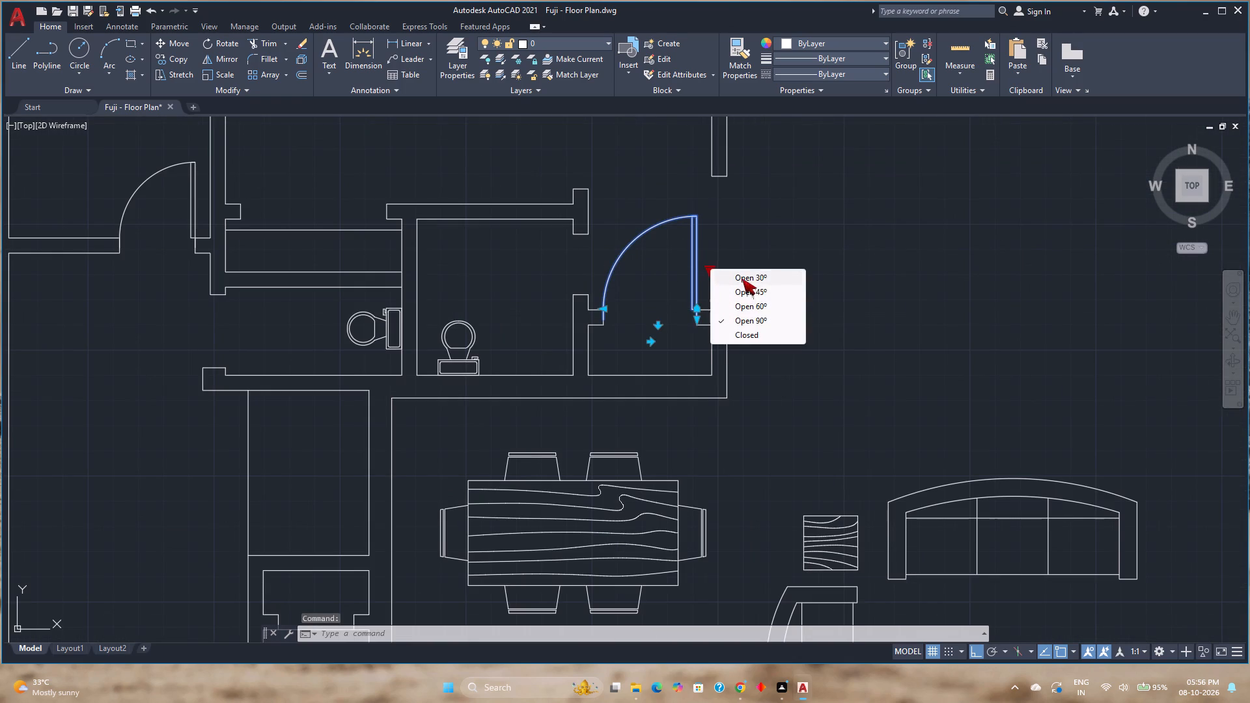
{"action": "left_click", "coordinate": [742, 279]}
{"action": "key", "text": "Escape"}
Save the drawing with the adjusted closet door.
{"action": "key", "text": "ctrl+s"}
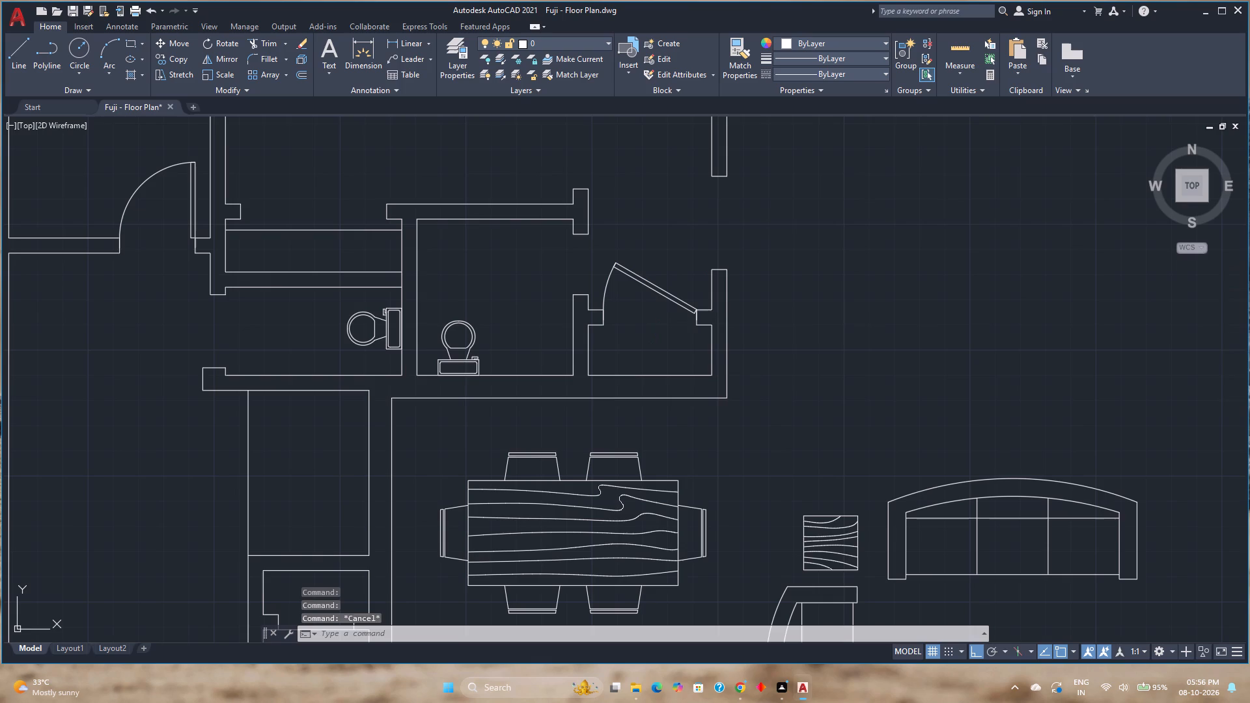
Copy the door north of the hallway by its hinge corner to the south wall end of the large north room's east opening.
{"action": "scroll", "coordinate": [680, 321], "scroll_direction": "down", "scroll_amount": 1}
{"action": "middle_click_drag", "start_coordinate": [680, 318], "coordinate": [695, 337]}
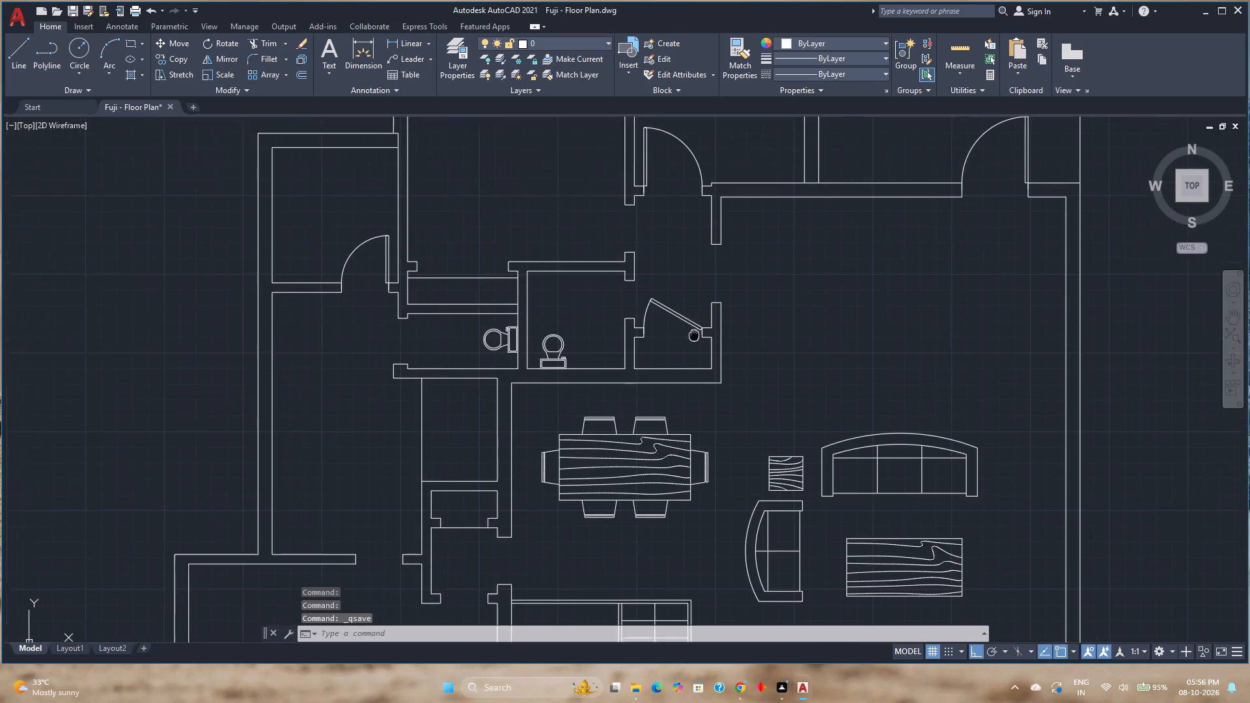
{"action": "middle_click_drag", "start_coordinate": [695, 337], "coordinate": [710, 387]}
{"action": "left_click", "coordinate": [665, 234]}
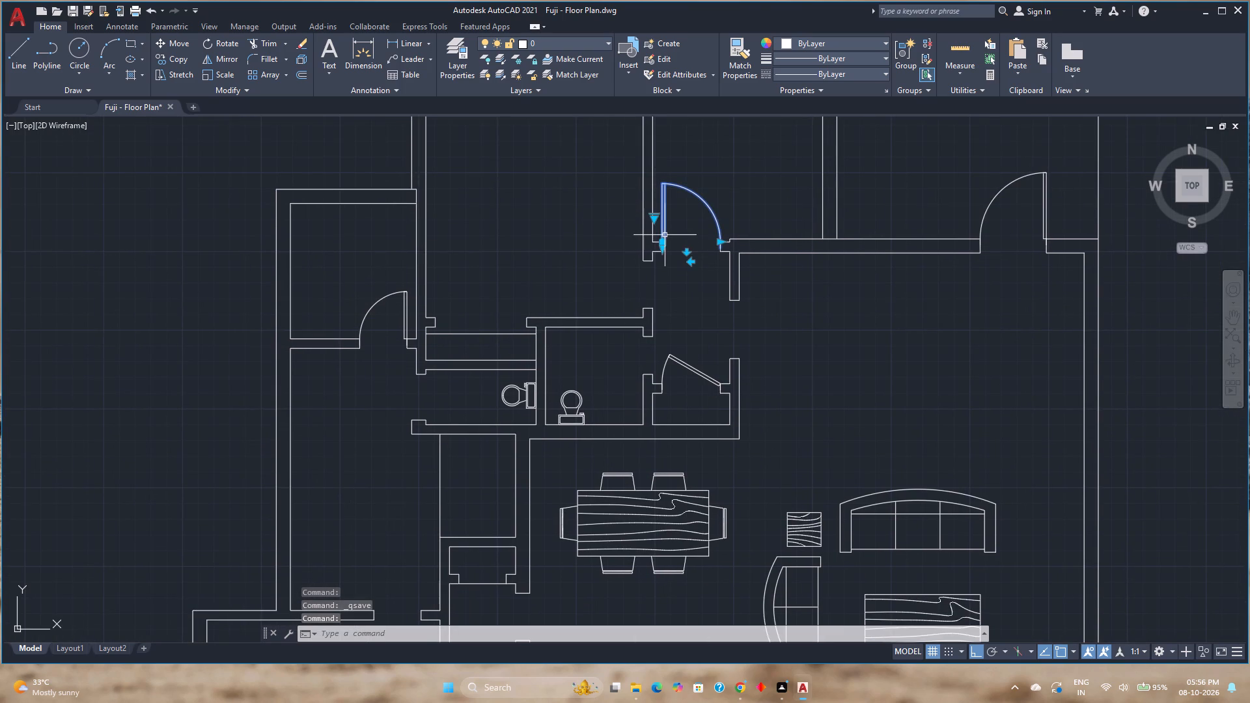
{"action": "left_click", "coordinate": [173, 55]}
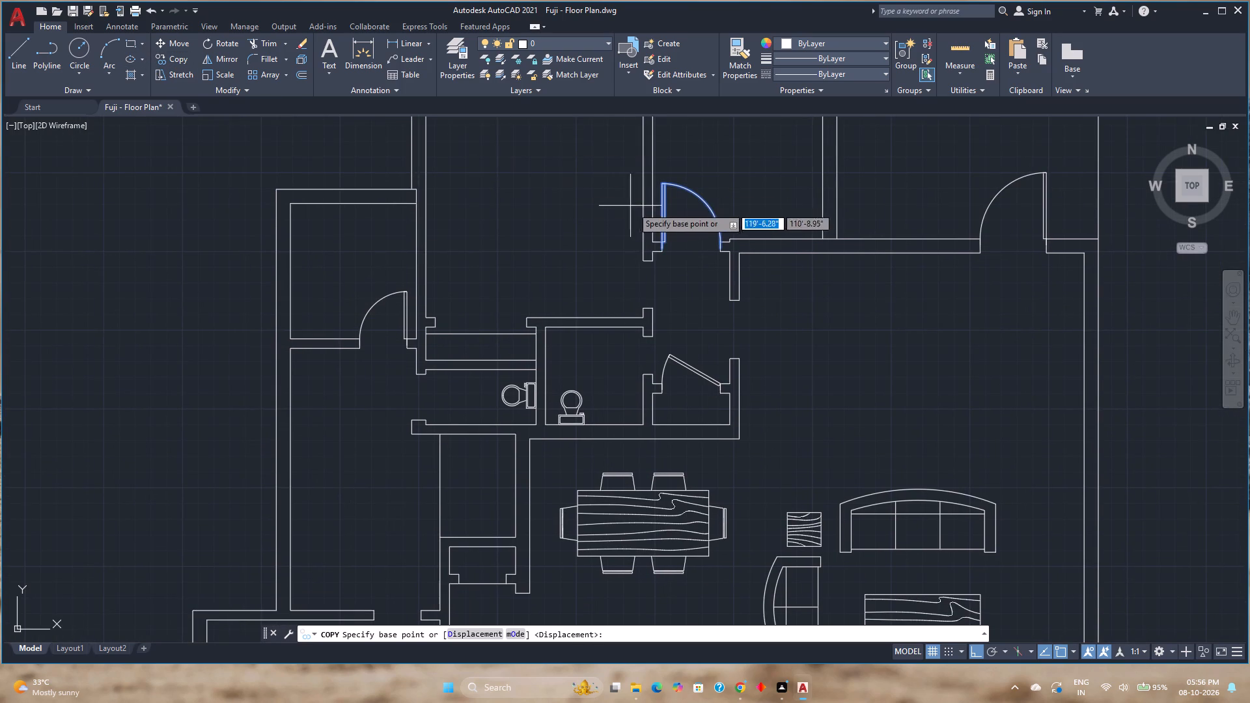
{"action": "left_click", "coordinate": [665, 238]}
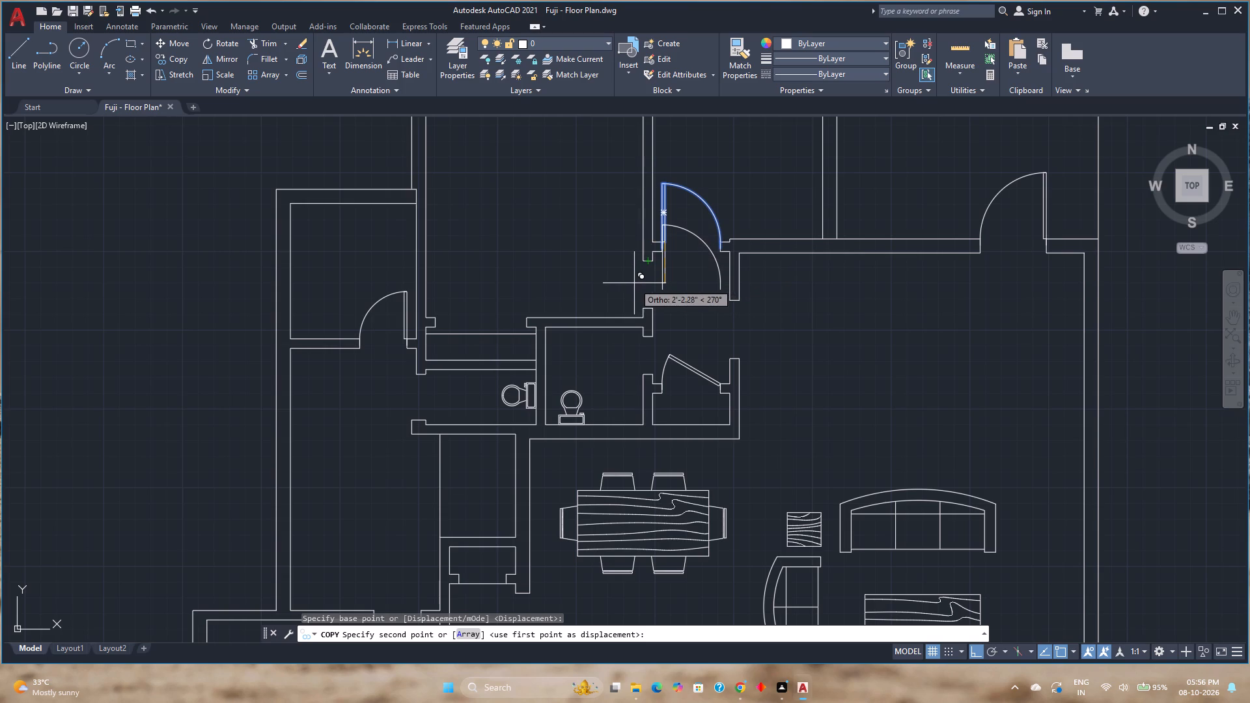
{"action": "scroll", "coordinate": [639, 299], "scroll_direction": "up", "scroll_amount": 2}
{"action": "left_click", "coordinate": [650, 320]}
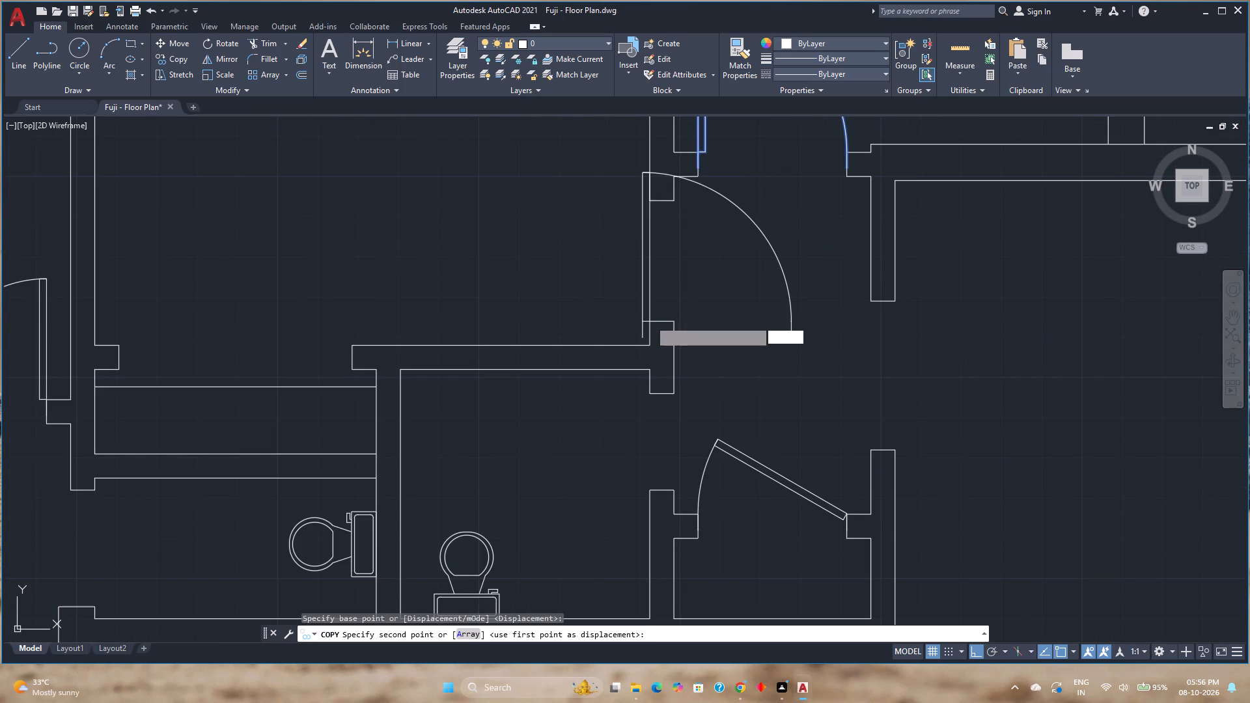
{"action": "key", "text": "Escape"}
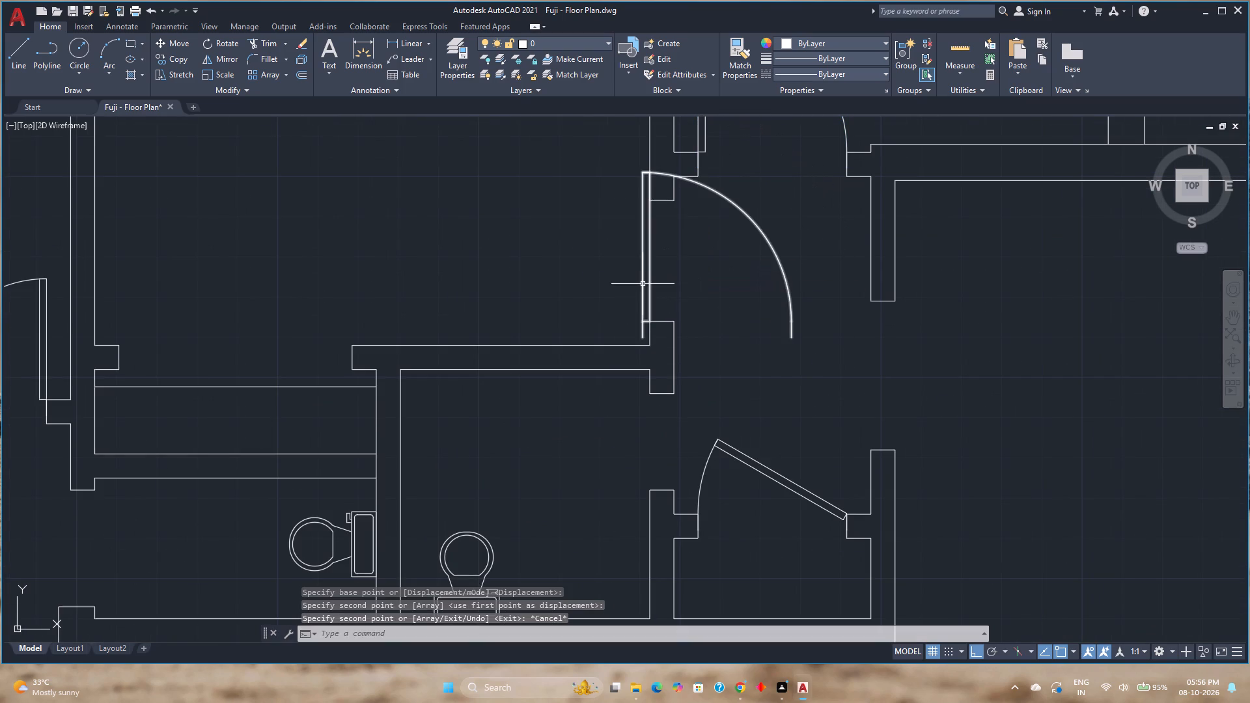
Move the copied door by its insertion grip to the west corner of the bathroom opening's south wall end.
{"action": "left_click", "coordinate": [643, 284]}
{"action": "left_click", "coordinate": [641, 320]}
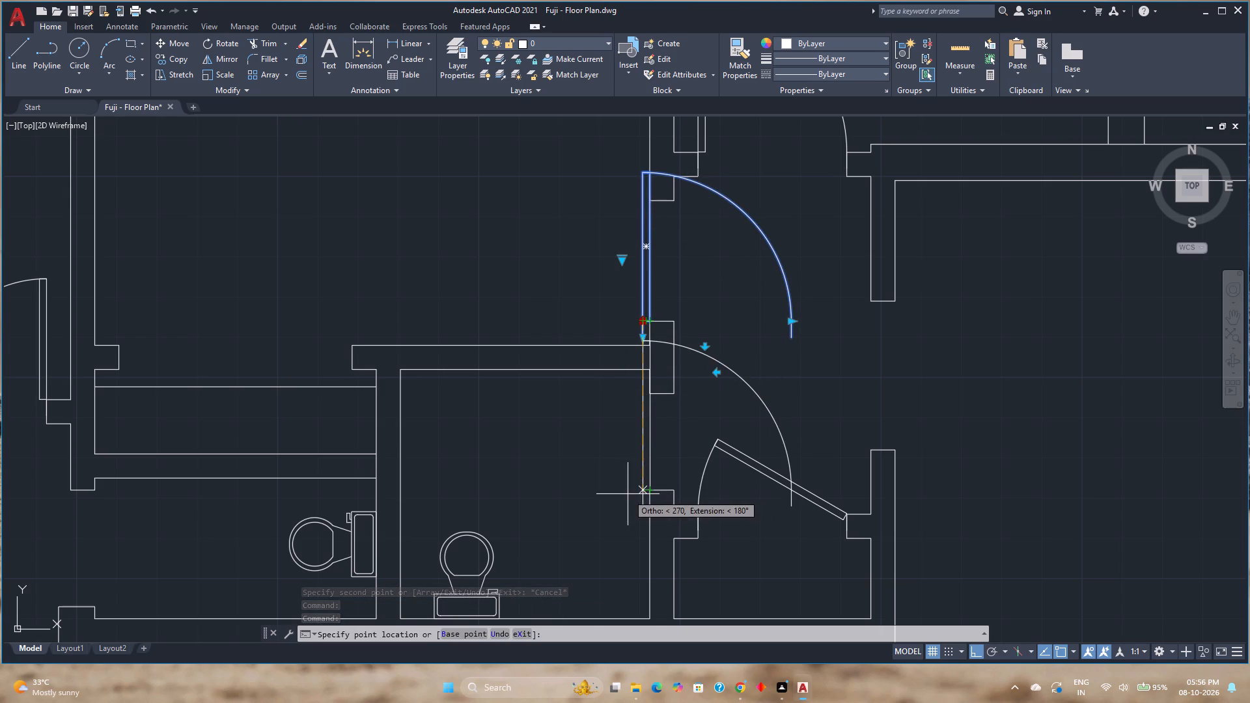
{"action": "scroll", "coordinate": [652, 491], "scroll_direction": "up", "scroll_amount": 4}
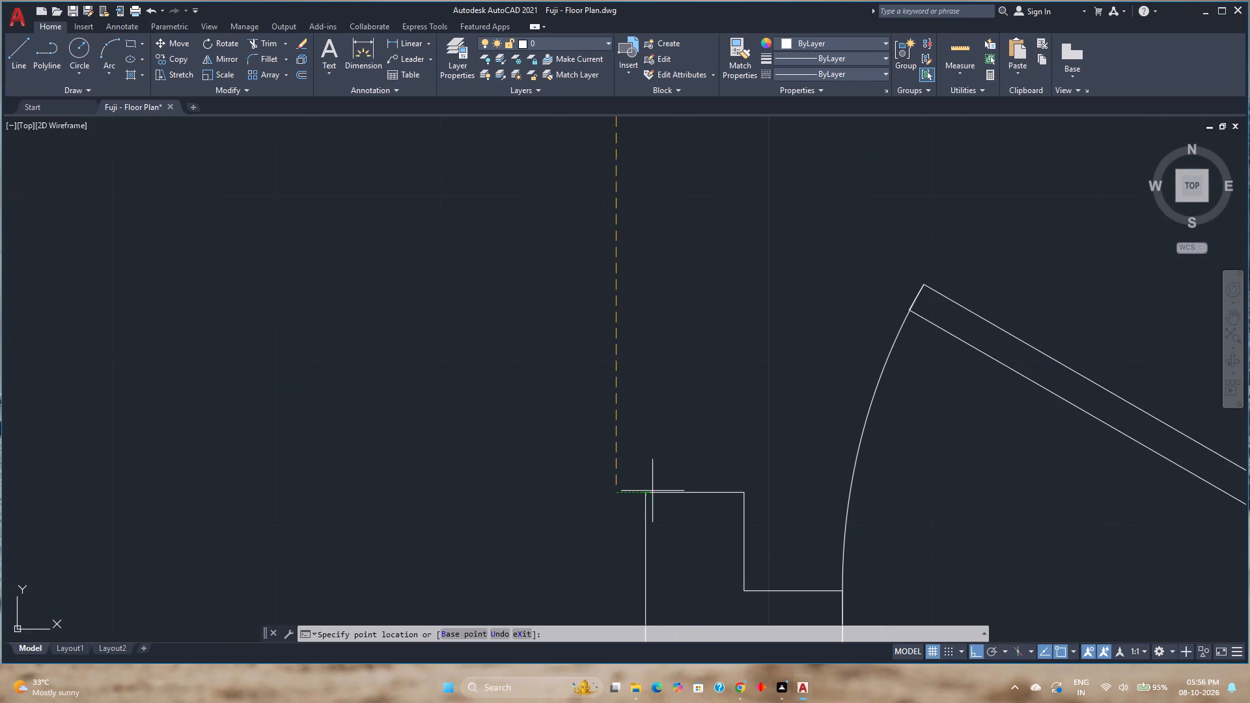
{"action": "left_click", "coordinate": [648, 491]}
Move the door by its insertion grip to the east corner of the large north room opening's south wall end, aligned to that edge.
{"action": "scroll", "coordinate": [624, 467], "scroll_direction": "down", "scroll_amount": 4}
{"action": "scroll", "coordinate": [631, 471], "scroll_direction": "up", "scroll_amount": 1}
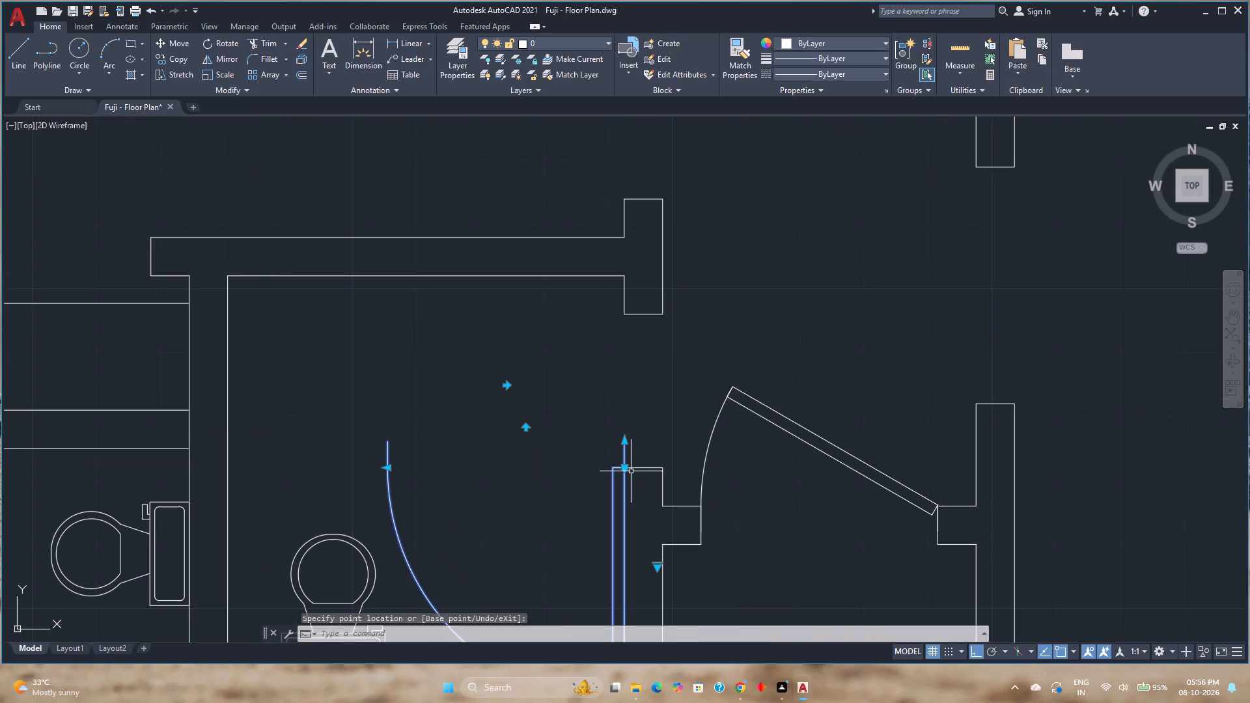
{"action": "scroll", "coordinate": [631, 471], "scroll_direction": "up", "scroll_amount": 1}
{"action": "left_click", "coordinate": [626, 468]}
{"action": "scroll", "coordinate": [623, 381], "scroll_direction": "down", "scroll_amount": 2}
{"action": "middle_click_drag", "start_coordinate": [623, 381], "coordinate": [594, 485]}
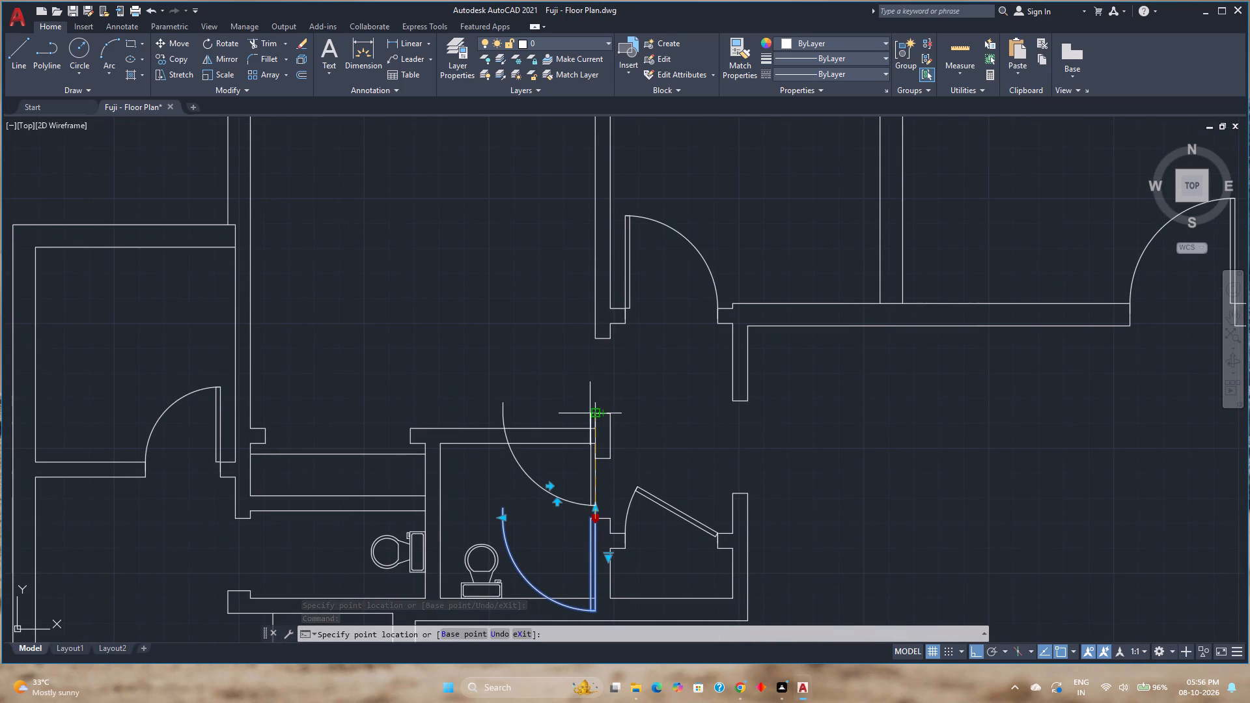
{"action": "scroll", "coordinate": [587, 415], "scroll_direction": "up", "scroll_amount": 5}
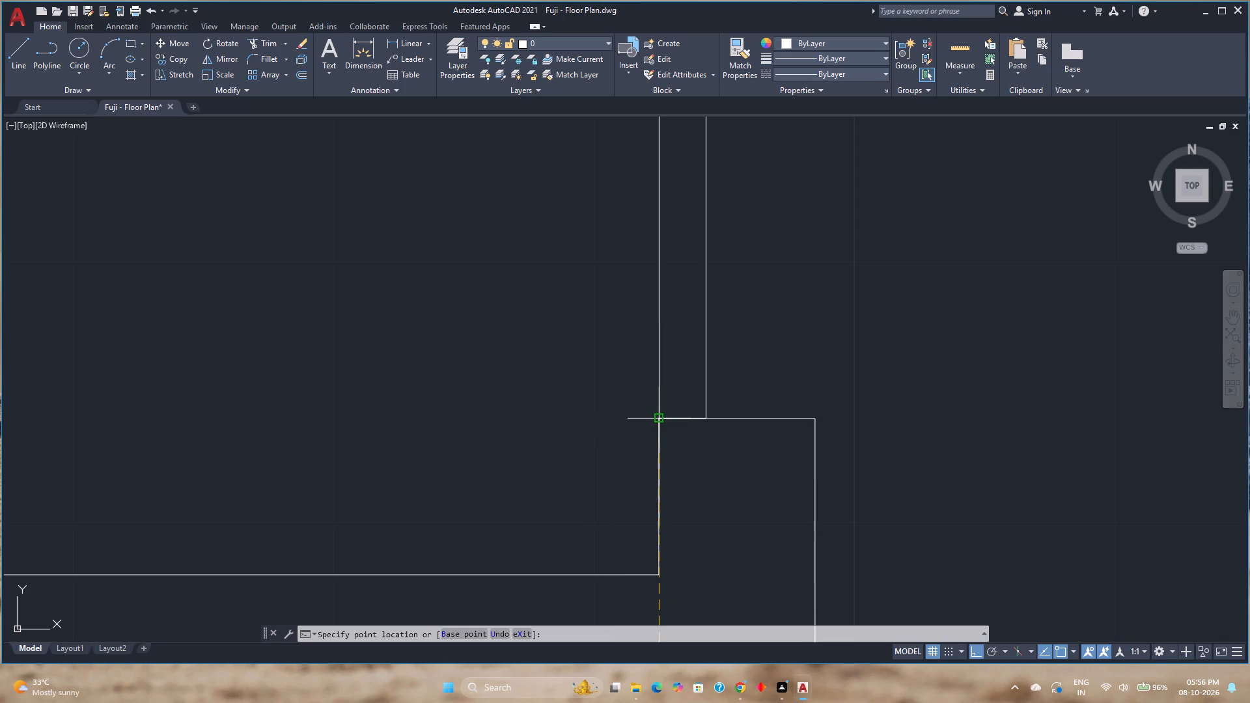
{"action": "scroll", "coordinate": [661, 420], "scroll_direction": "down", "scroll_amount": 3}
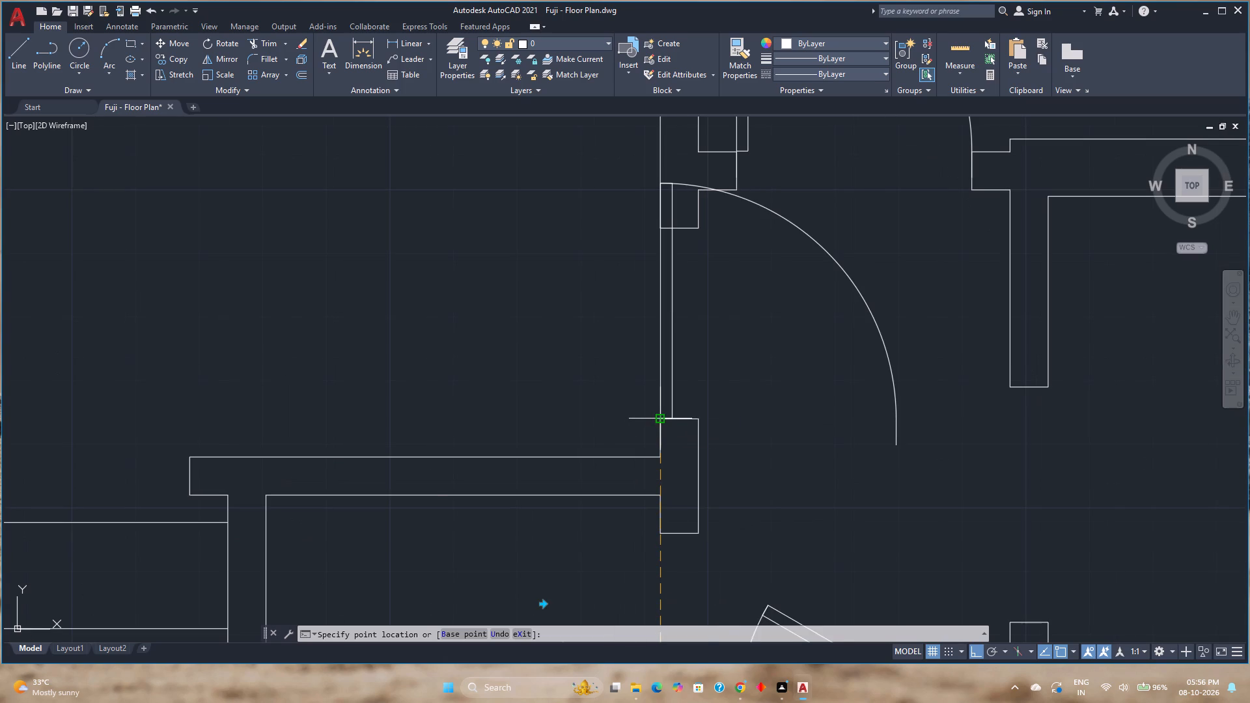
{"action": "left_click", "coordinate": [702, 417]}
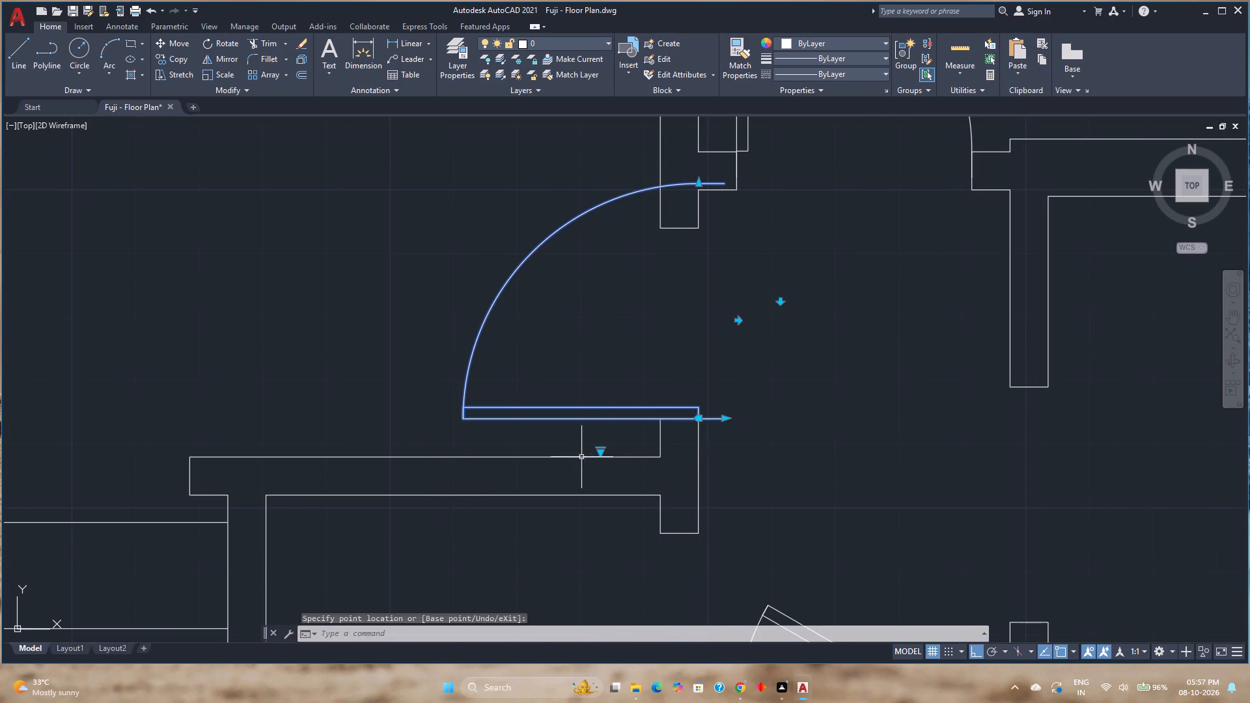
Move the door from the east corner to the west corner of the opening's south wall end.
{"action": "key", "text": "m"}
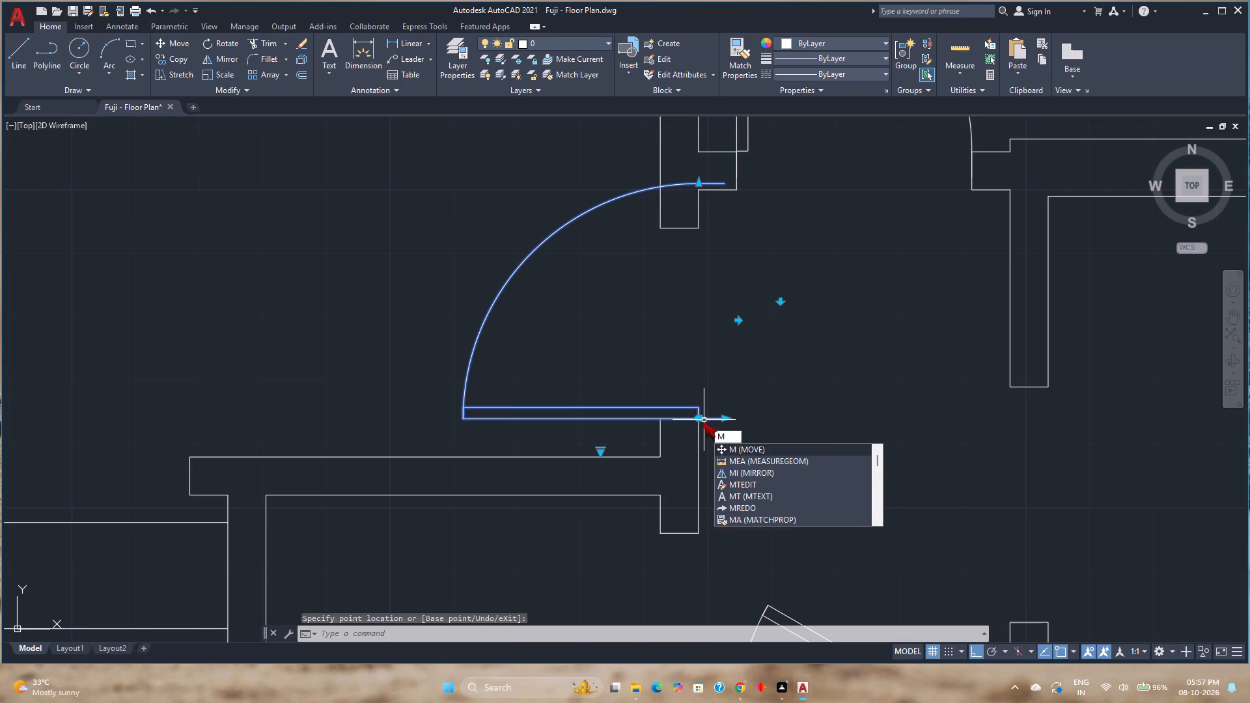
{"action": "key", "text": "Return"}
{"action": "left_click", "coordinate": [698, 420]}
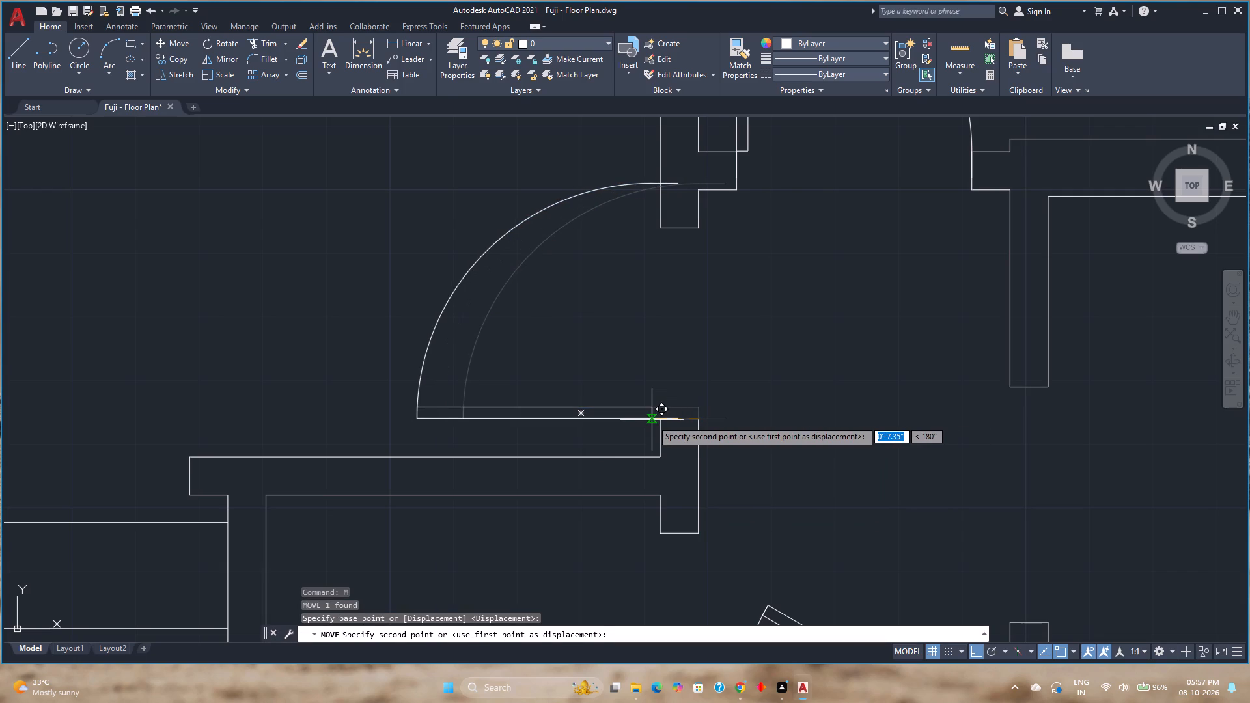
{"action": "left_click", "coordinate": [661, 422]}
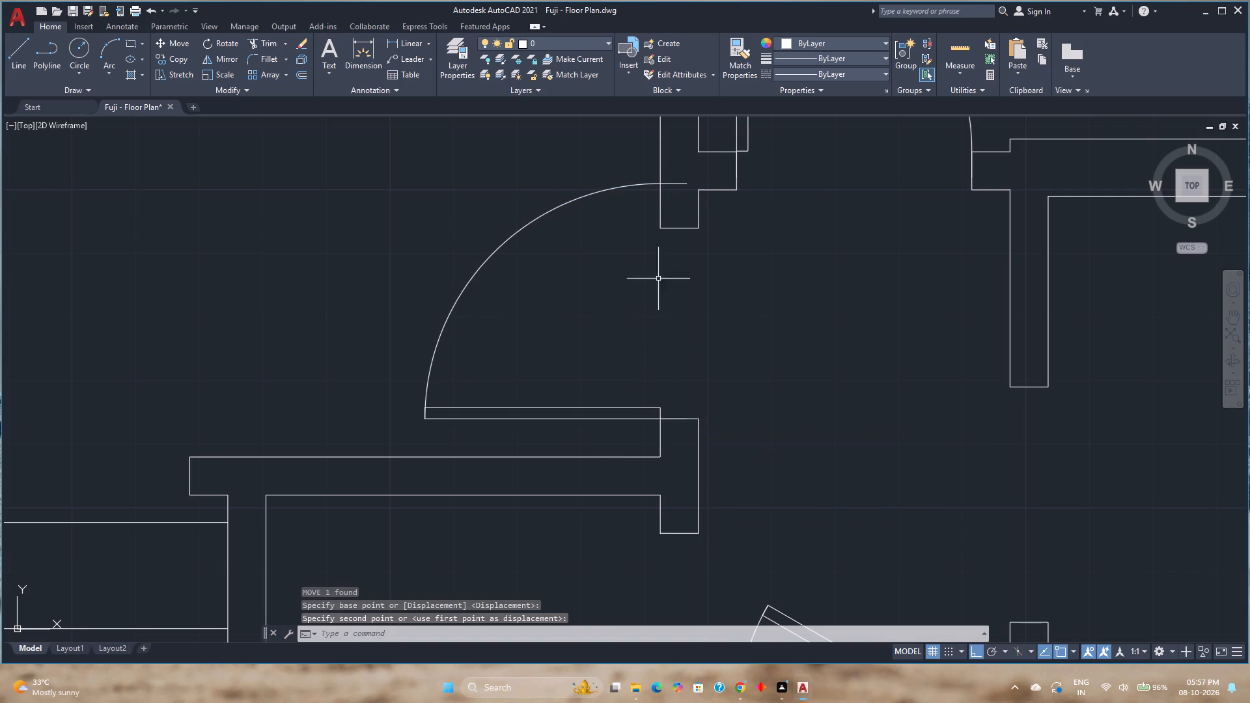
Shorten the large north room's door to the size increment closest to the opening's north wall end.
{"action": "left_click", "coordinate": [593, 193]}
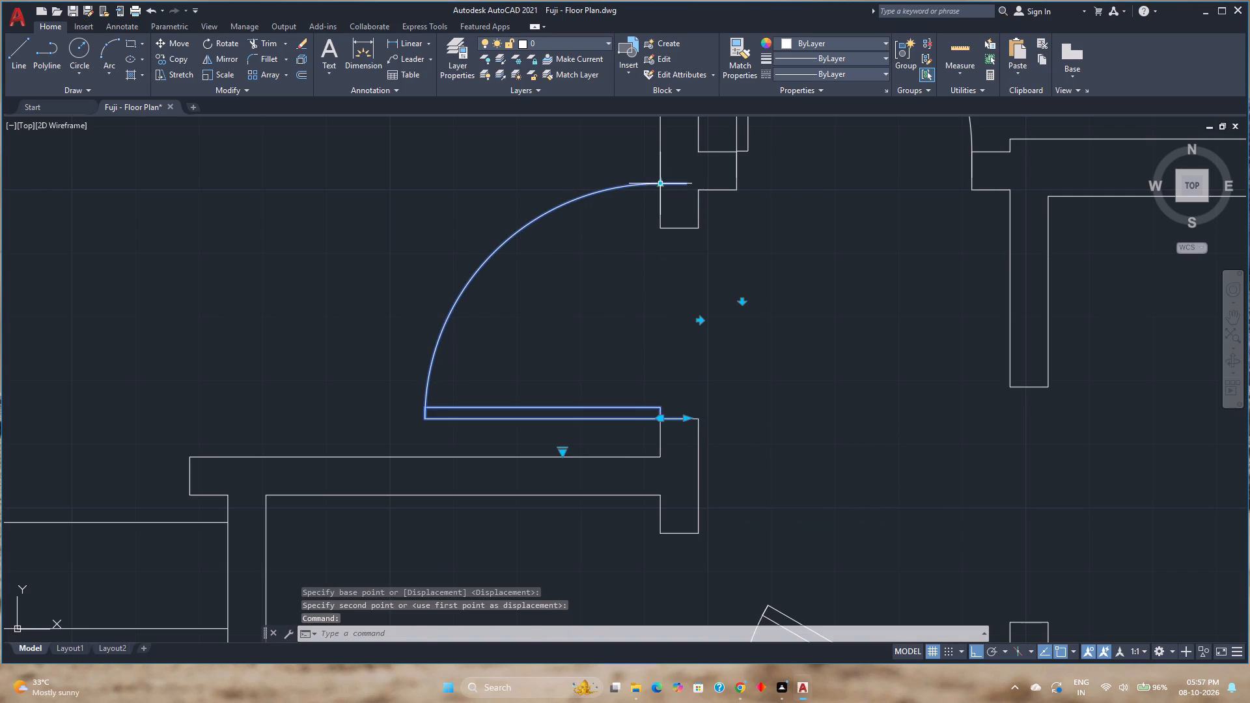
{"action": "left_click", "coordinate": [662, 182]}
{"action": "left_click", "coordinate": [662, 225]}
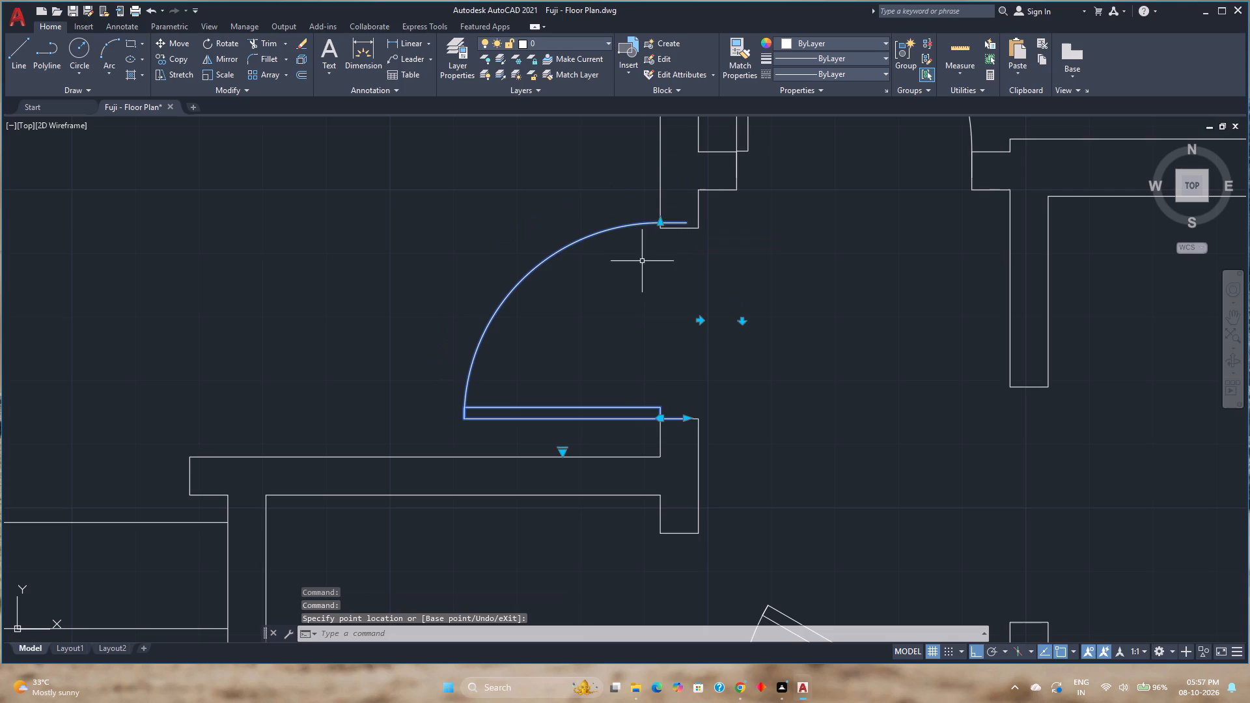
Scale the large north room's door by reference from its south-end jamb point so its swing meets the opening's north wall end.
{"action": "type", "text": "sc"}
{"action": "key", "text": "Return"}
{"action": "left_click", "coordinate": [687, 416]}
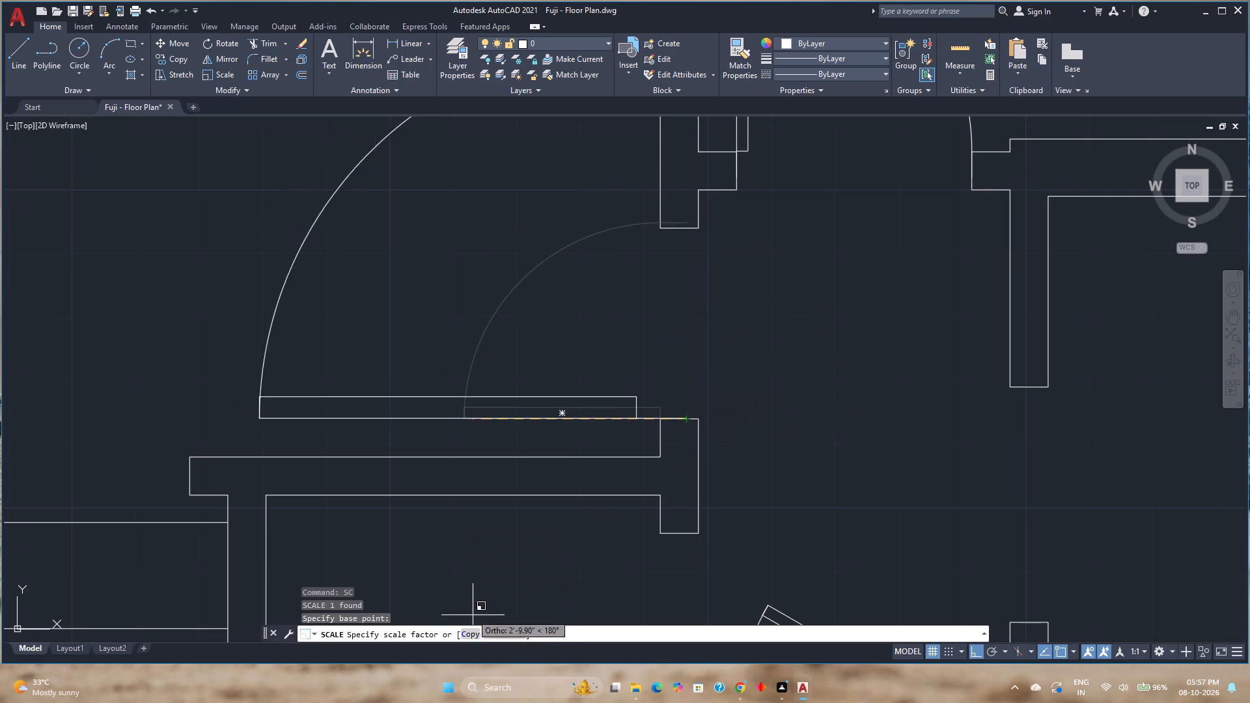
{"action": "left_click", "coordinate": [490, 635]}
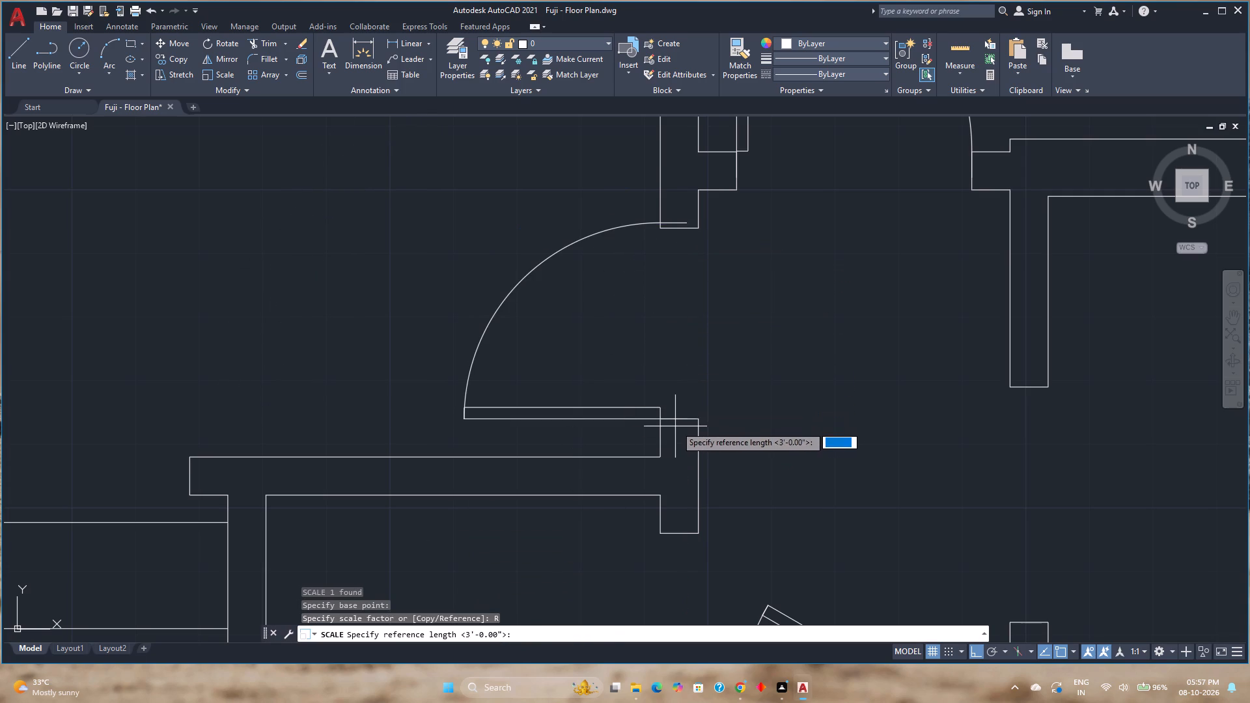
{"action": "left_click", "coordinate": [678, 420]}
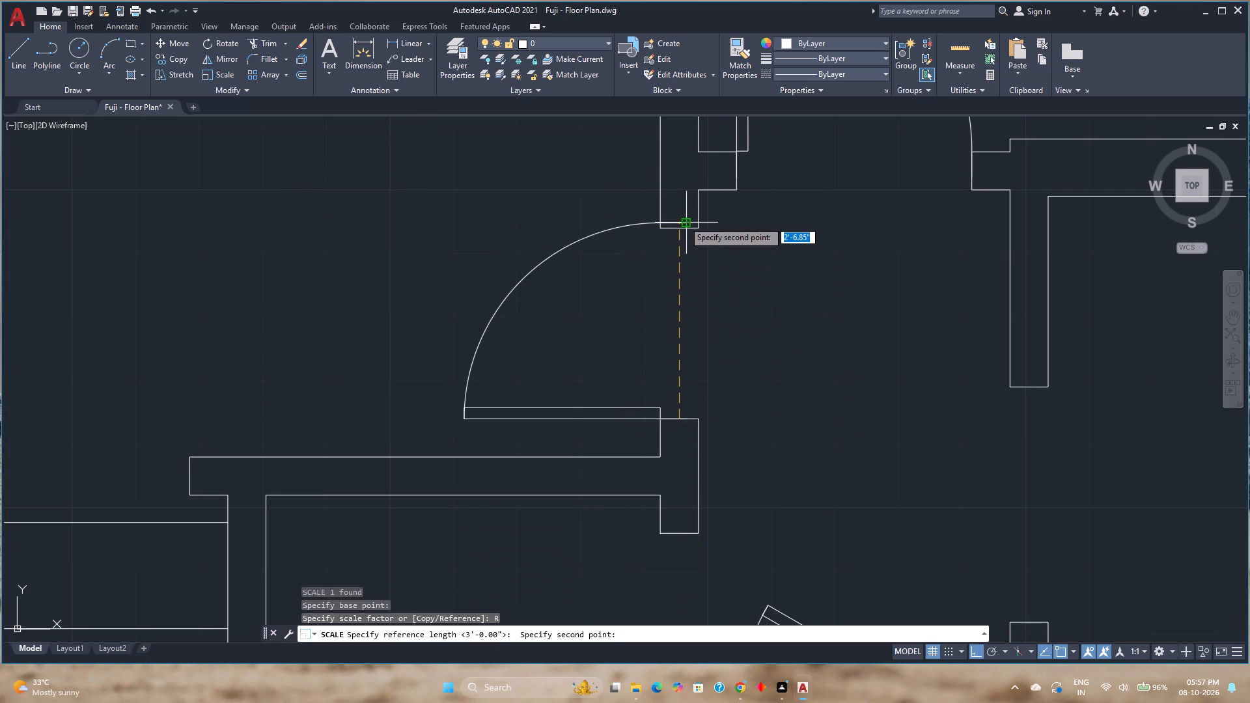
{"action": "left_click", "coordinate": [684, 221]}
{"action": "left_click", "coordinate": [680, 229]}
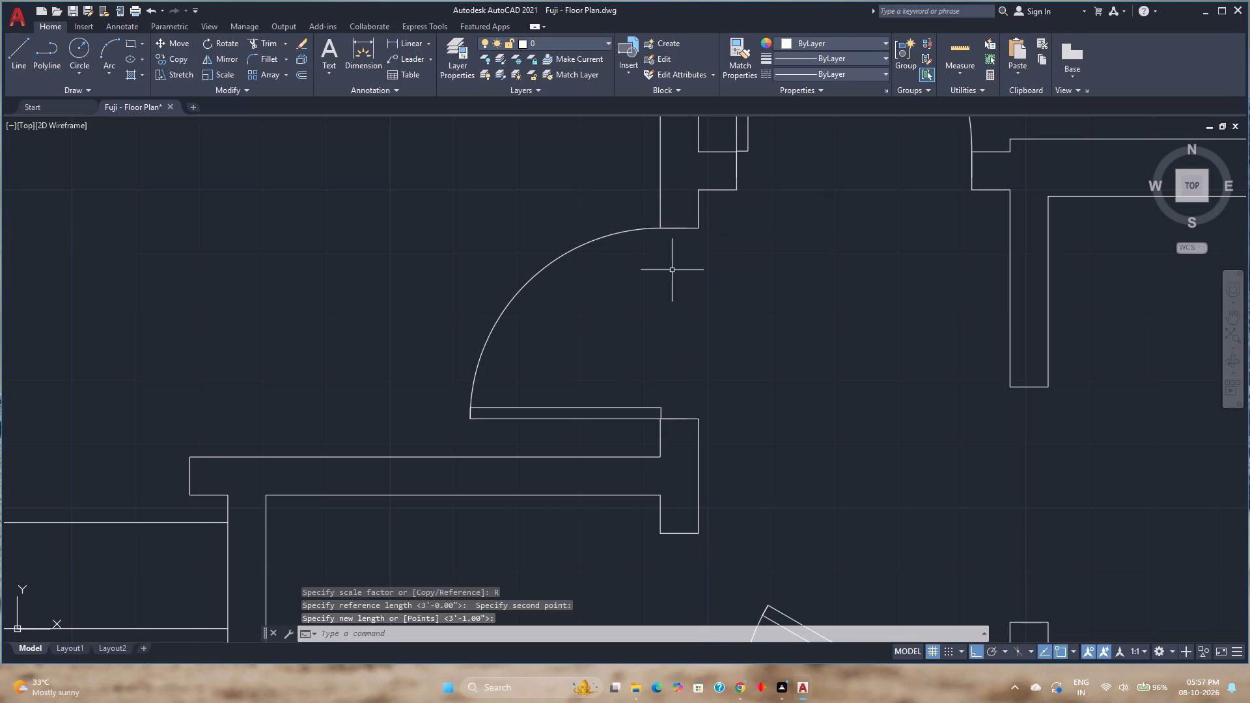
Copy the large north room's door to the west corner of the south wall end in the toilet room opening directly below.
{"action": "scroll", "coordinate": [614, 399], "scroll_direction": "down", "scroll_amount": 1}
{"action": "middle_click_drag", "start_coordinate": [614, 399], "coordinate": [613, 314]}
{"action": "left_click", "coordinate": [612, 319]}
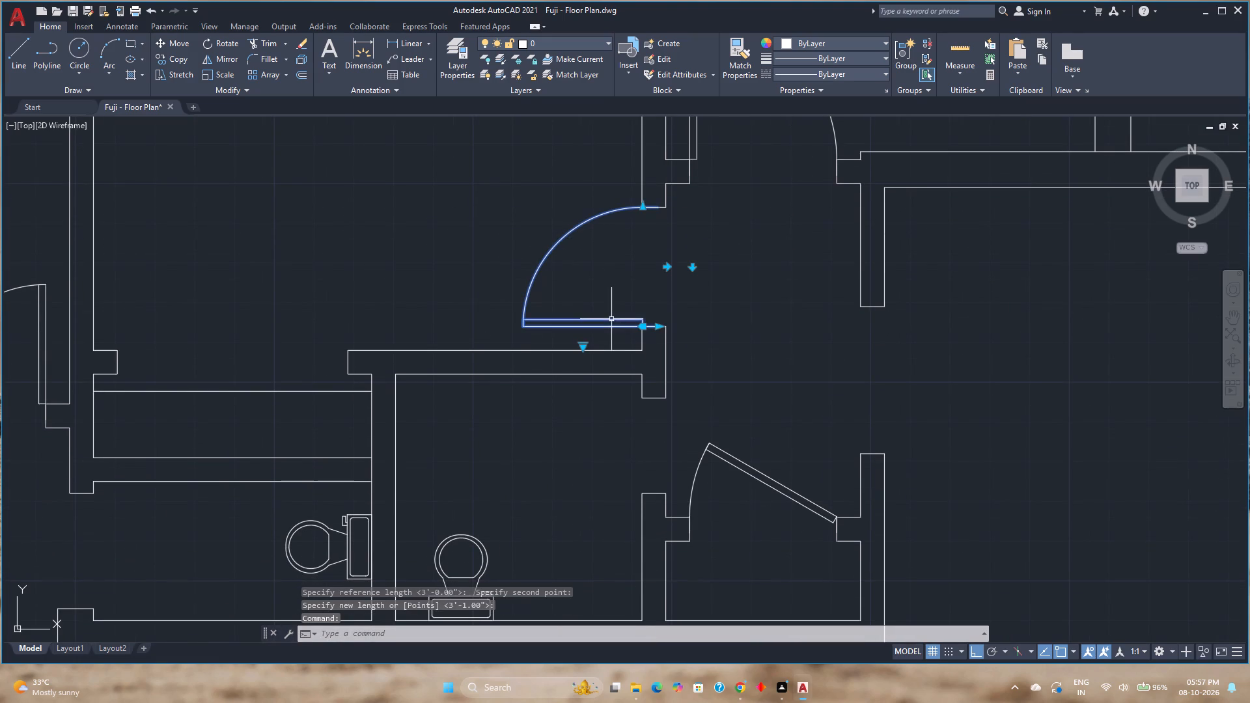
{"action": "left_click", "coordinate": [179, 57]}
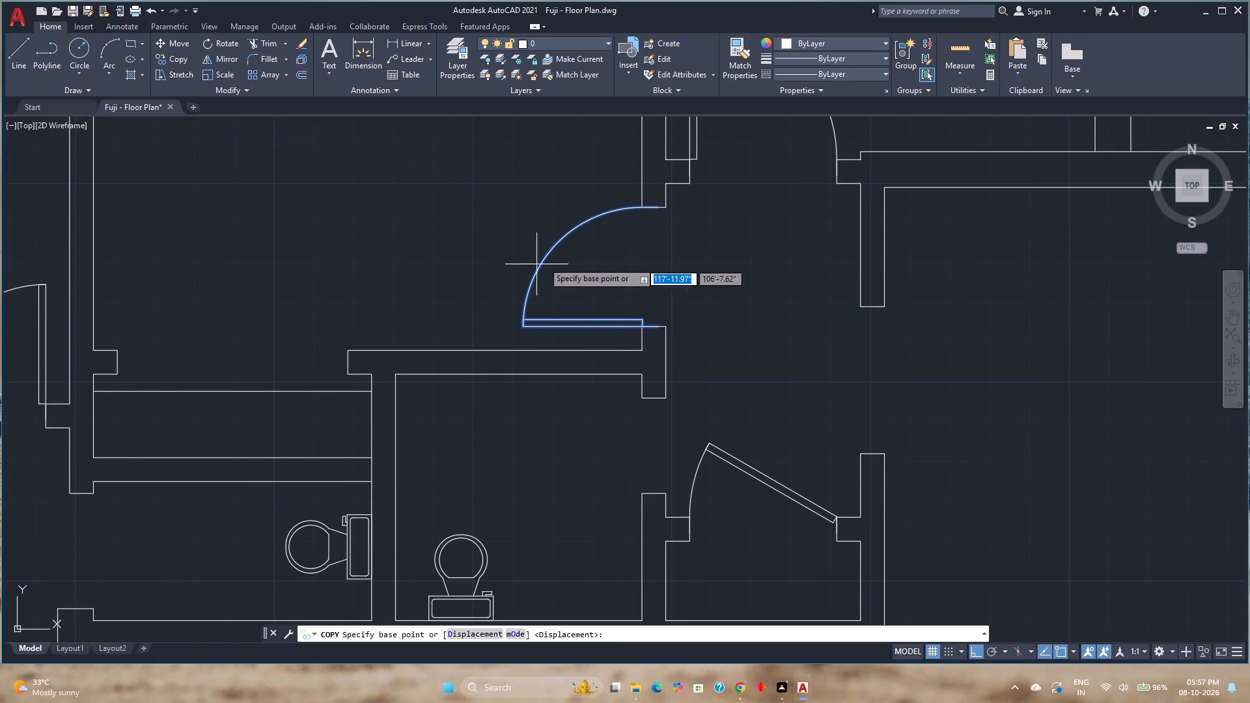
{"action": "left_click", "coordinate": [643, 327]}
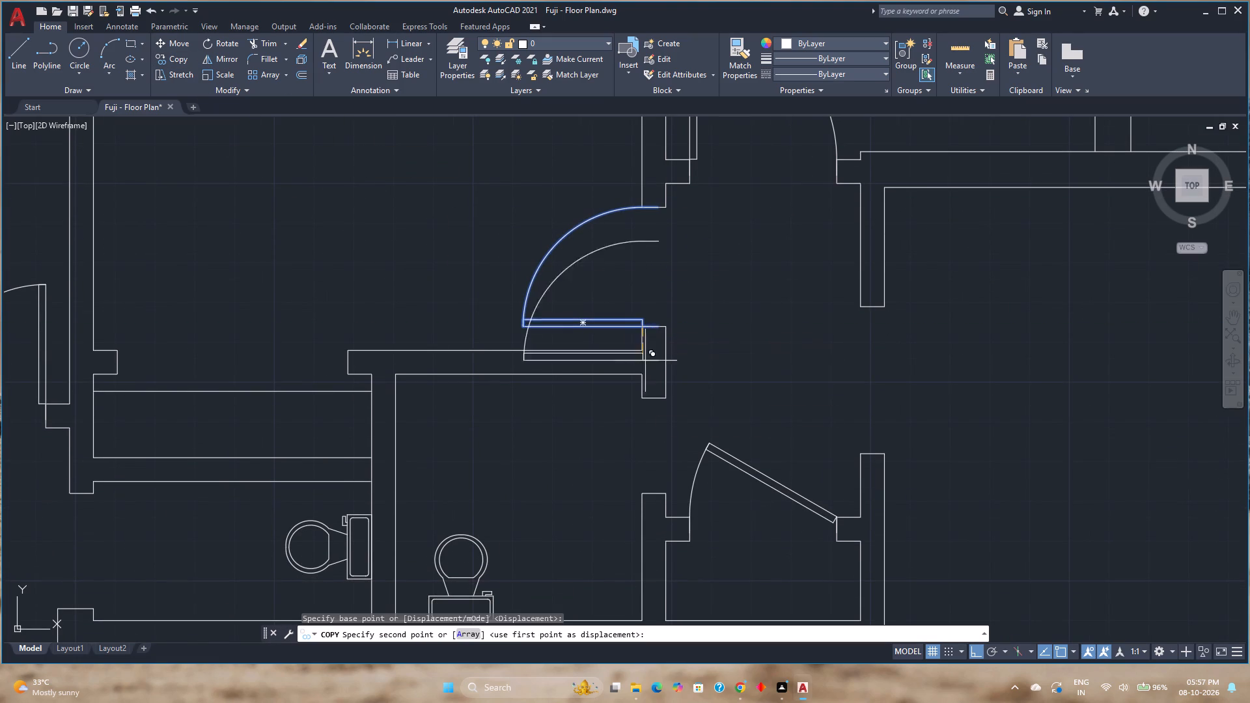
{"action": "left_click", "coordinate": [643, 494]}
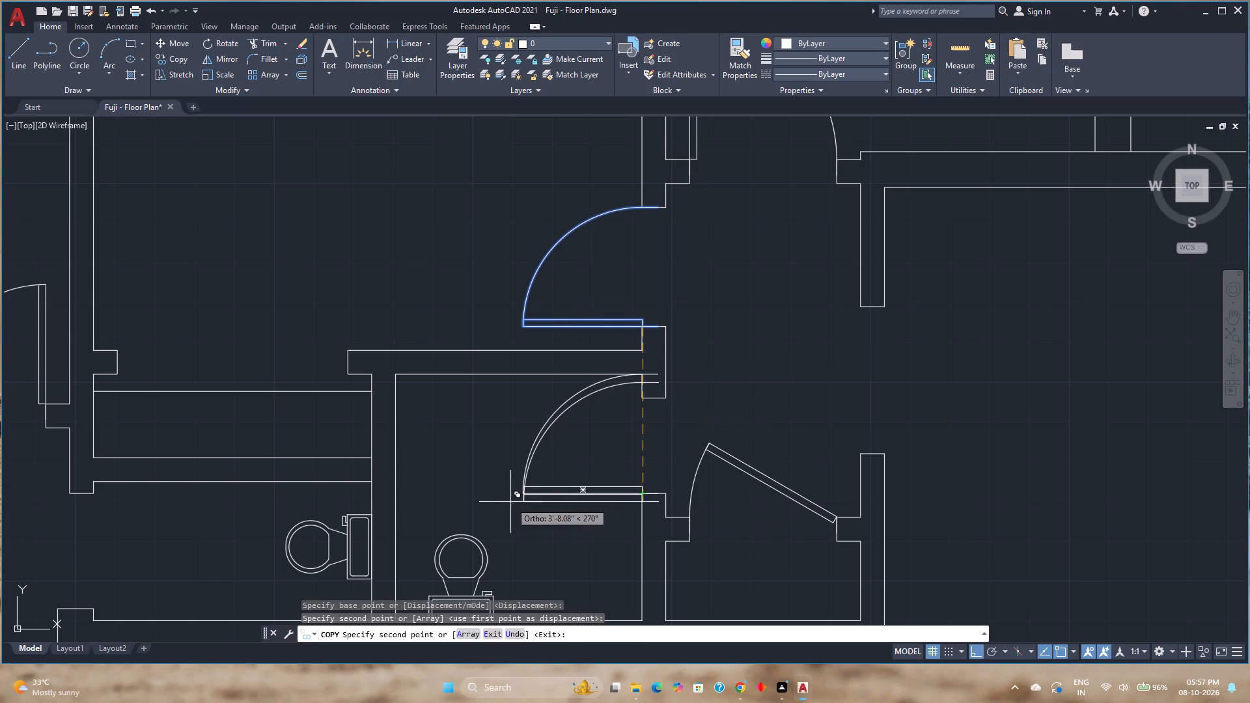
{"action": "key", "text": "Escape"}
Flip the copied door to hinge on the north side and move it to the west corner of the toilet room opening's north wall end.
{"action": "left_click", "coordinate": [553, 486]}
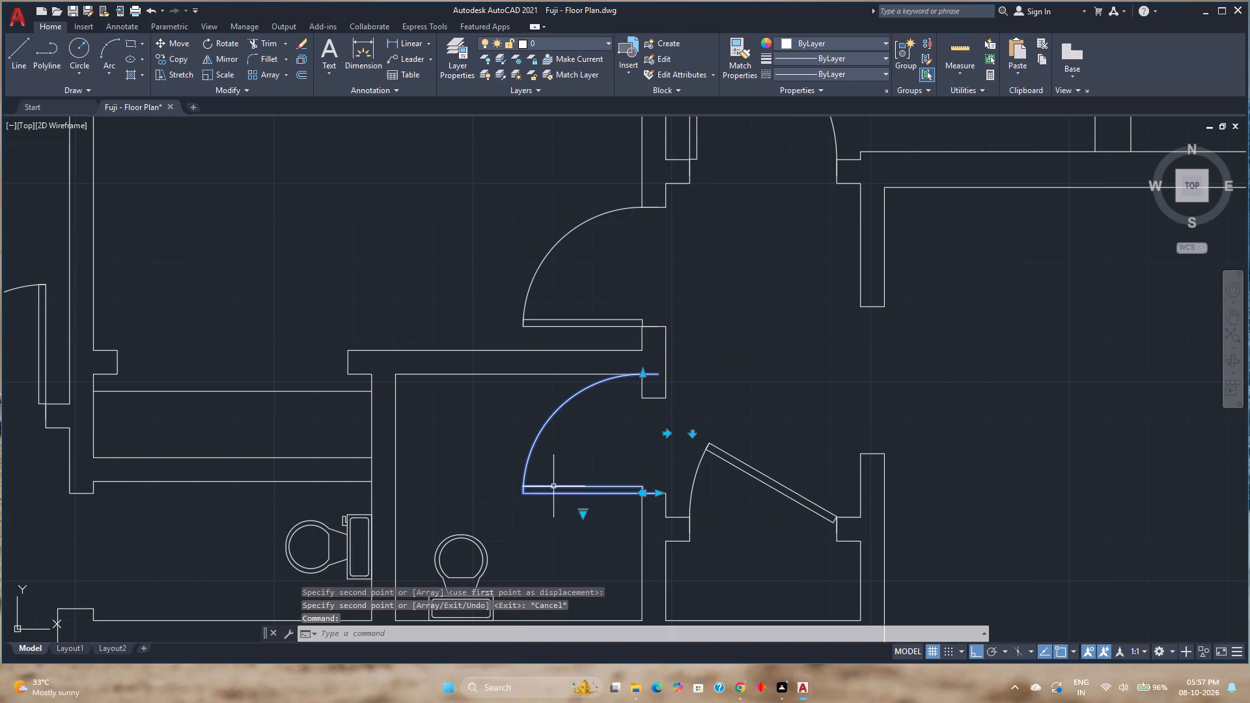
{"action": "left_click", "coordinate": [689, 434]}
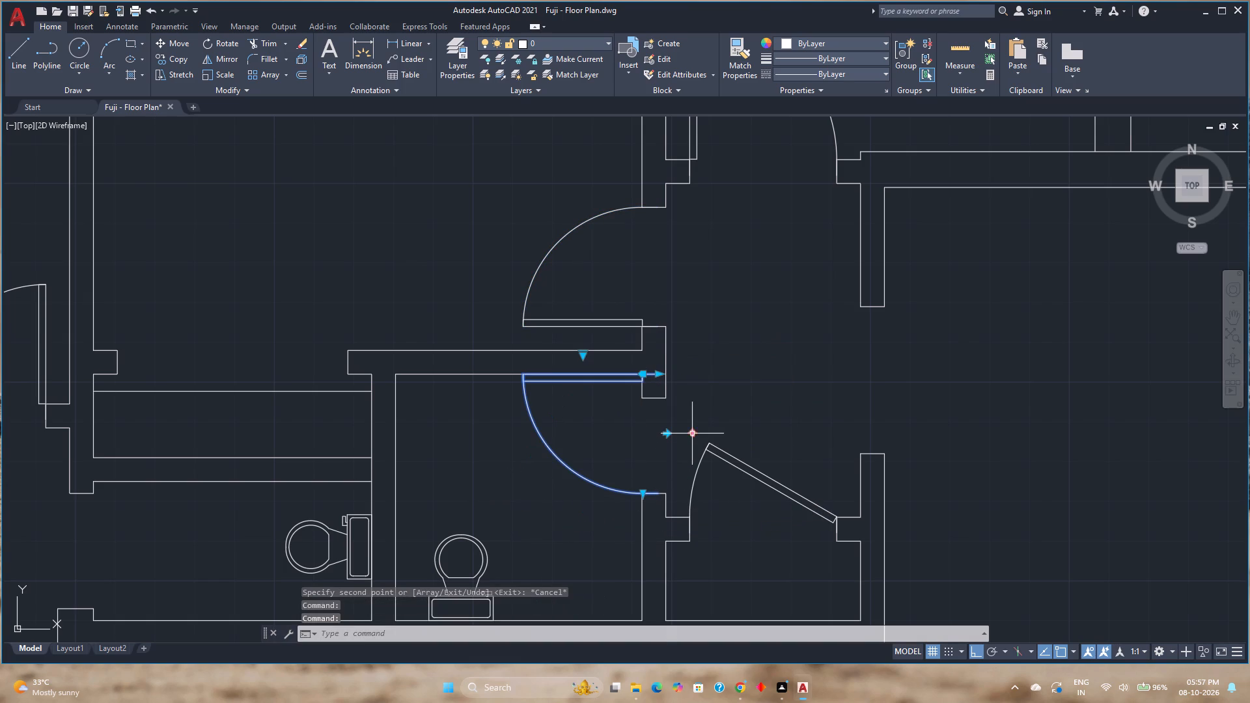
{"action": "key", "text": "m"}
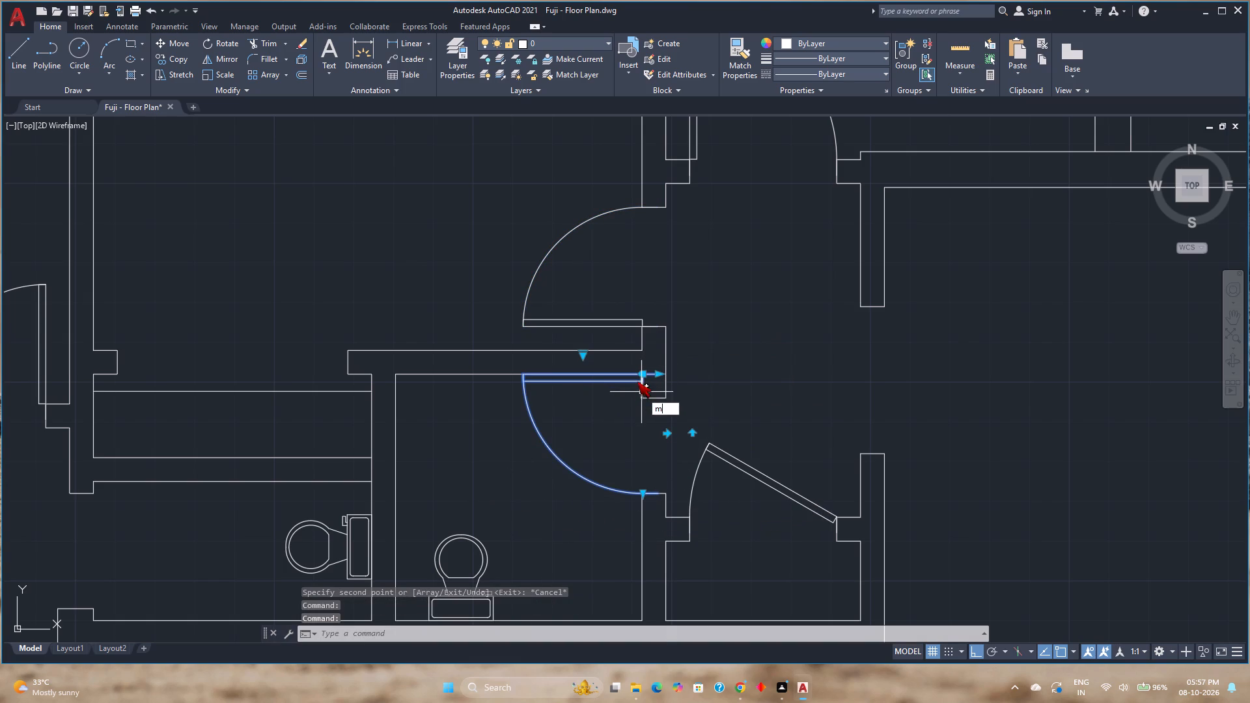
{"action": "key", "text": "Return"}
{"action": "left_click", "coordinate": [641, 370]}
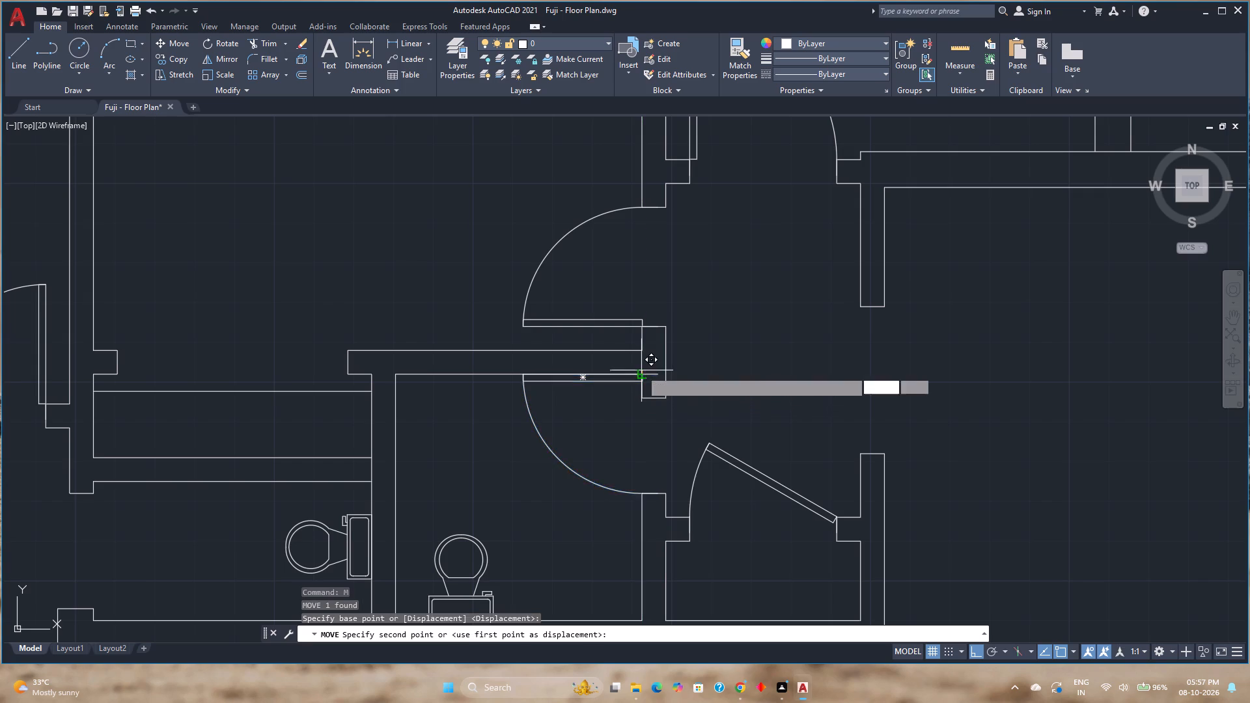
{"action": "left_click", "coordinate": [642, 398]}
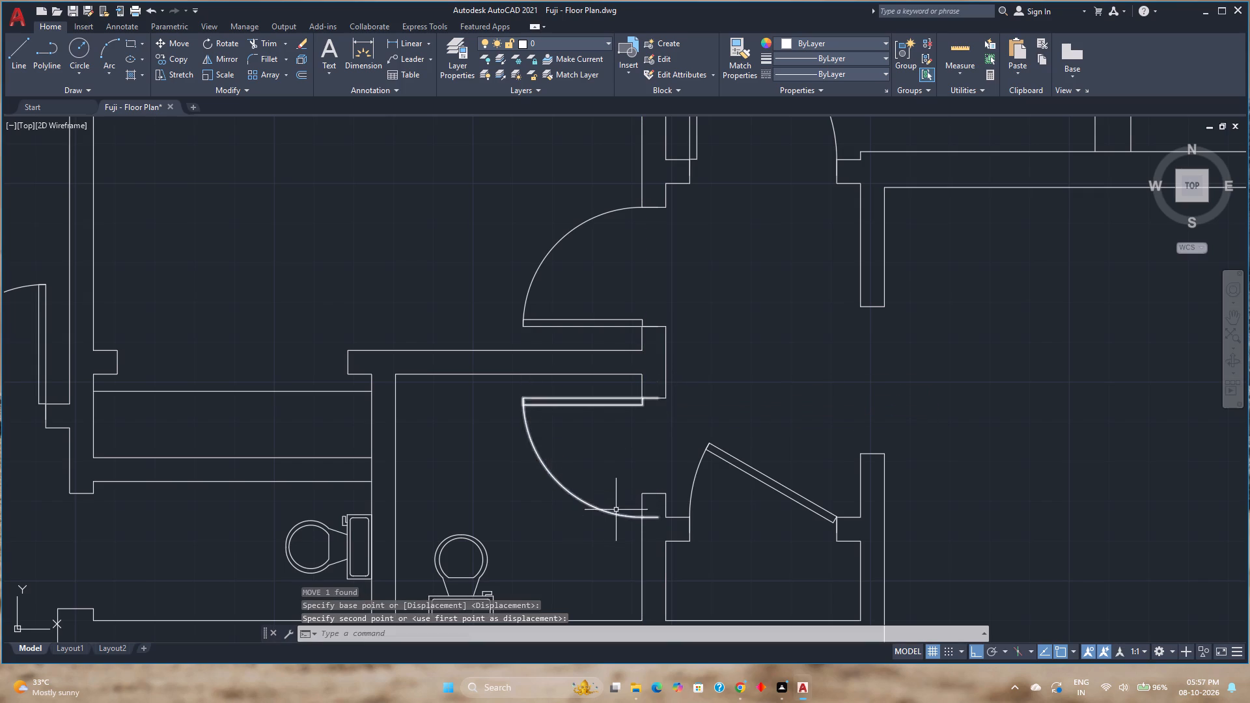
Shorten the toilet room's door so its swing ends at the opening's south wall end.
{"action": "left_click", "coordinate": [614, 514]}
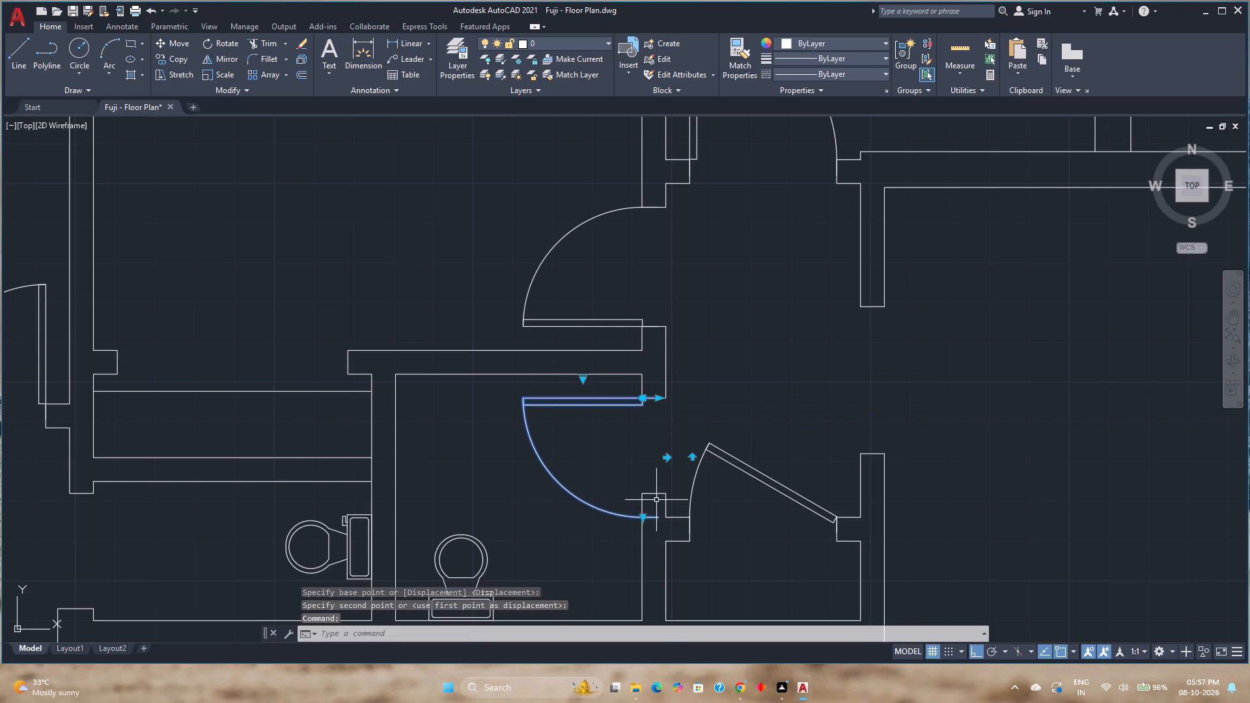
{"action": "left_click", "coordinate": [645, 517]}
{"action": "left_click", "coordinate": [648, 495]}
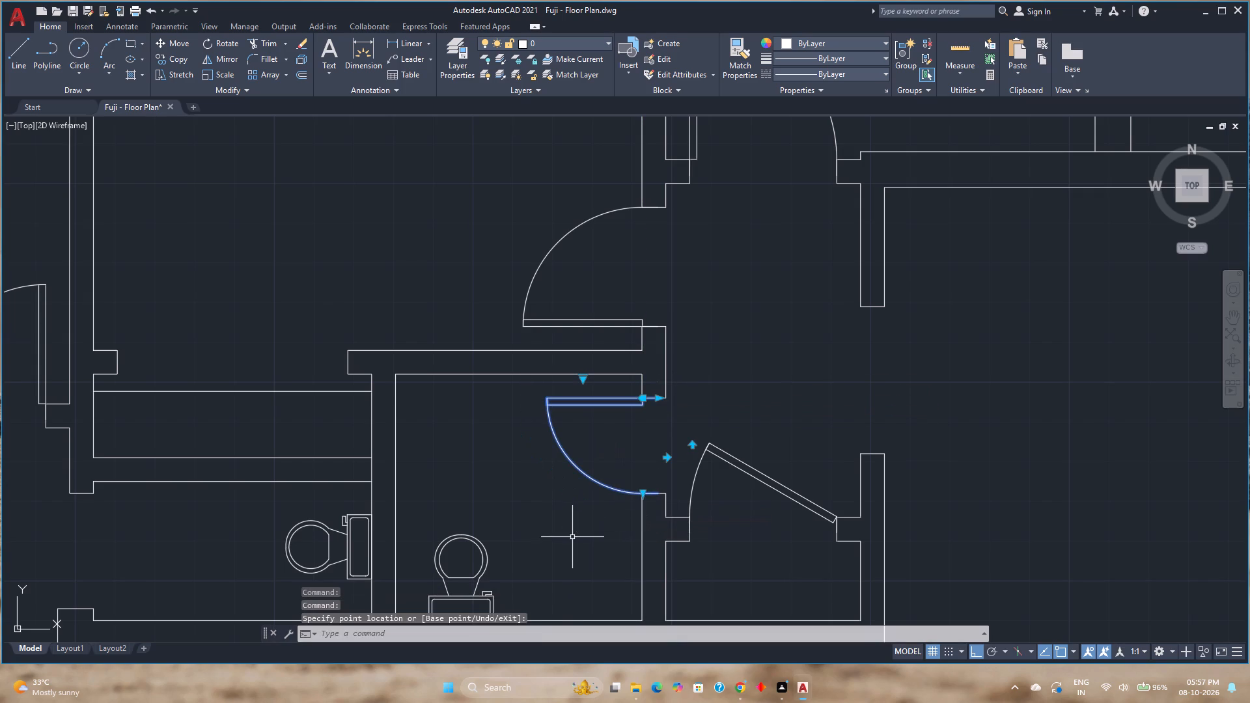
{"action": "key", "text": "Escape"}
Save the floor plan drawing.
{"action": "scroll", "coordinate": [805, 330], "scroll_direction": "down", "scroll_amount": 1}
{"action": "middle_click_drag", "start_coordinate": [801, 333], "coordinate": [715, 336]}
{"action": "scroll", "coordinate": [715, 336], "scroll_direction": "down", "scroll_amount": 1}
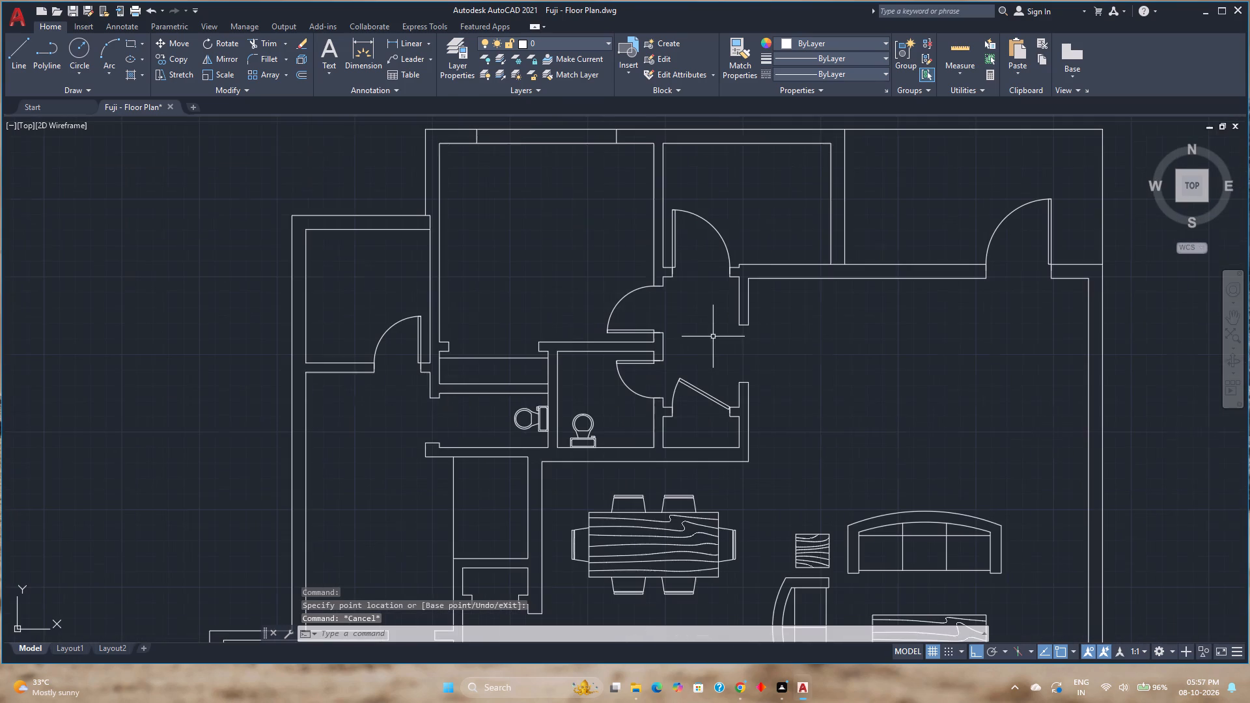
{"action": "key", "text": "ctrl+s"}
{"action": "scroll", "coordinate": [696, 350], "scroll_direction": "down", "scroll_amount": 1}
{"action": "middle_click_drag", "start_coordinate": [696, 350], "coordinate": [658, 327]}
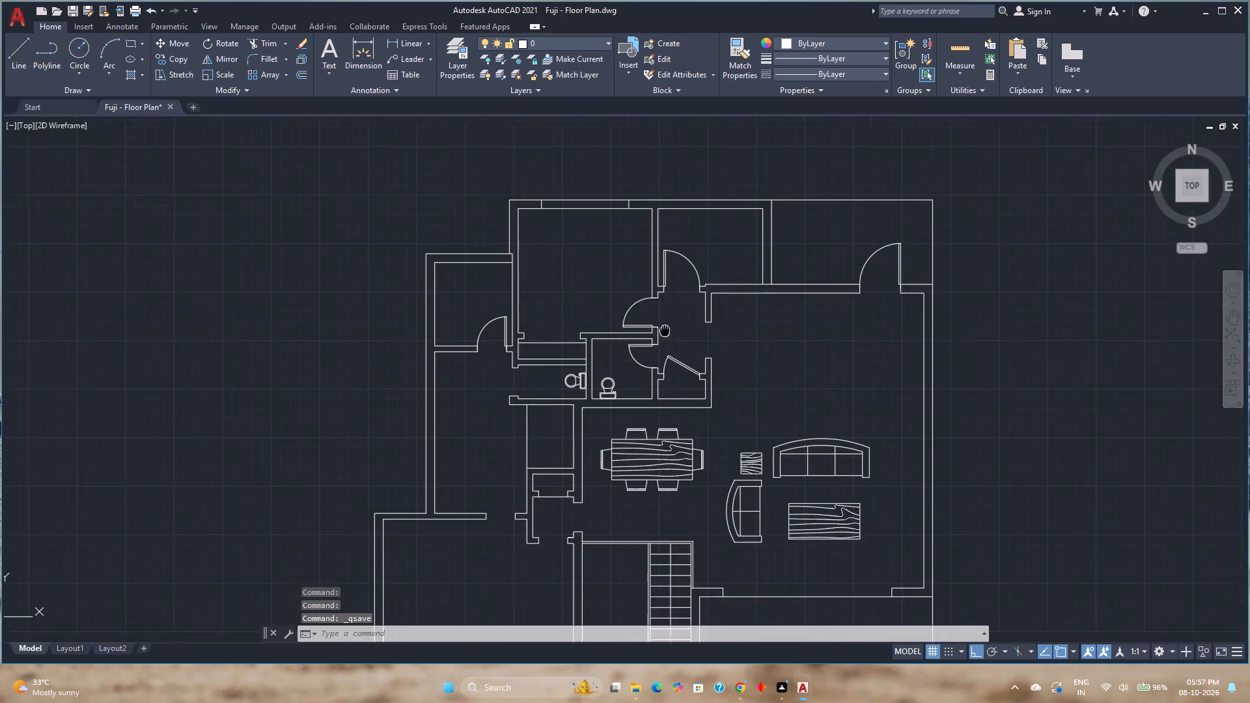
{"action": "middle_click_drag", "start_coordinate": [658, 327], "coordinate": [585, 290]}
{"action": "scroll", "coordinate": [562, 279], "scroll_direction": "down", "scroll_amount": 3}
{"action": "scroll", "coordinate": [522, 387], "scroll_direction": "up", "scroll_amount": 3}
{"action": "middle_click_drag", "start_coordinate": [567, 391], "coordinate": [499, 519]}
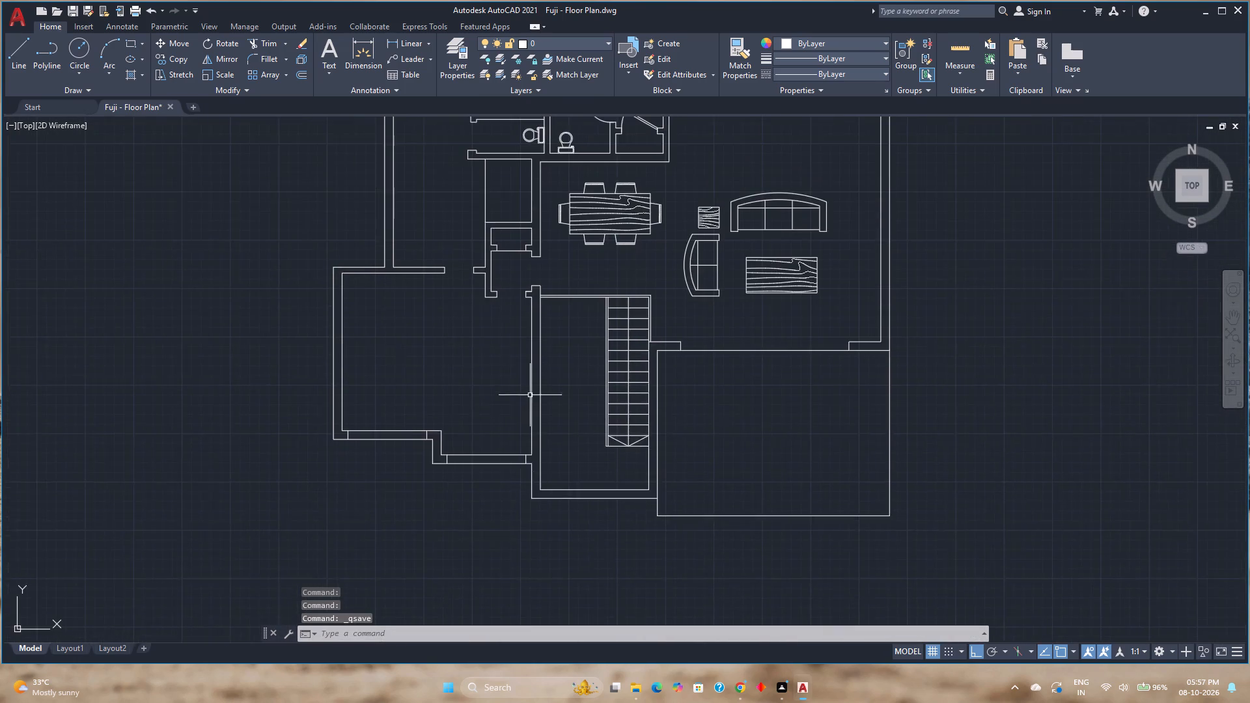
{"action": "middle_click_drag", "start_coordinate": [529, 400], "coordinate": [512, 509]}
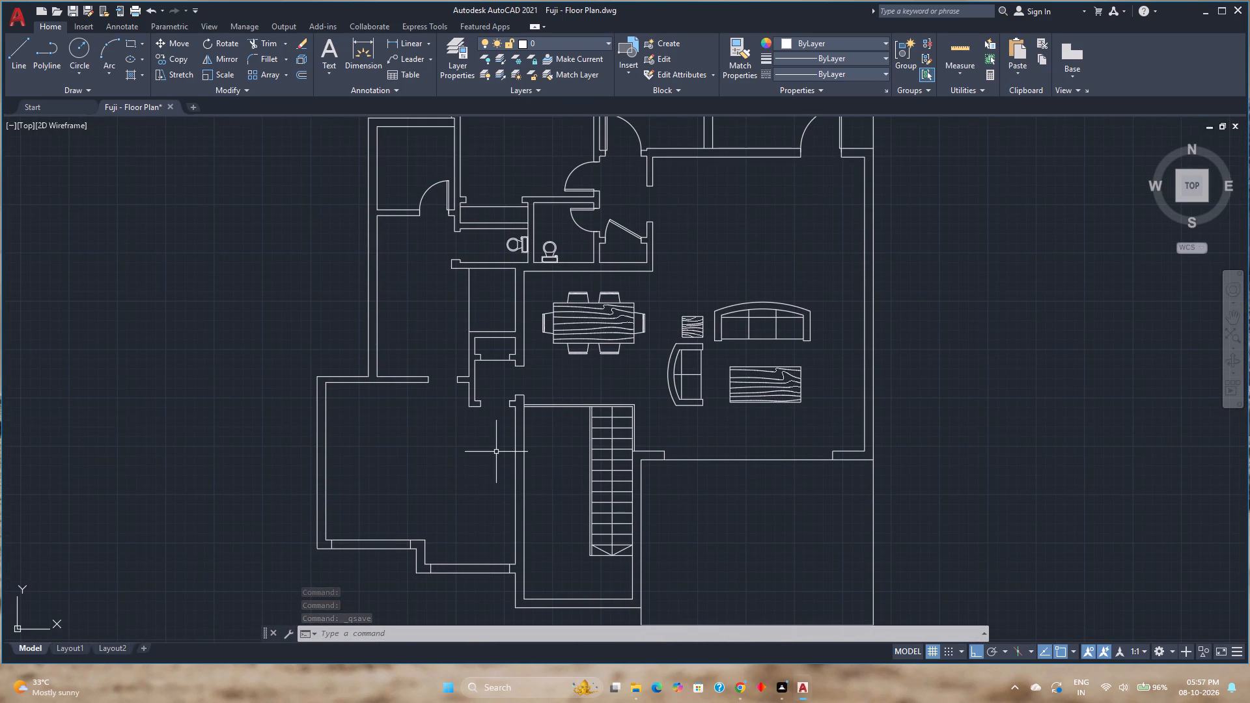
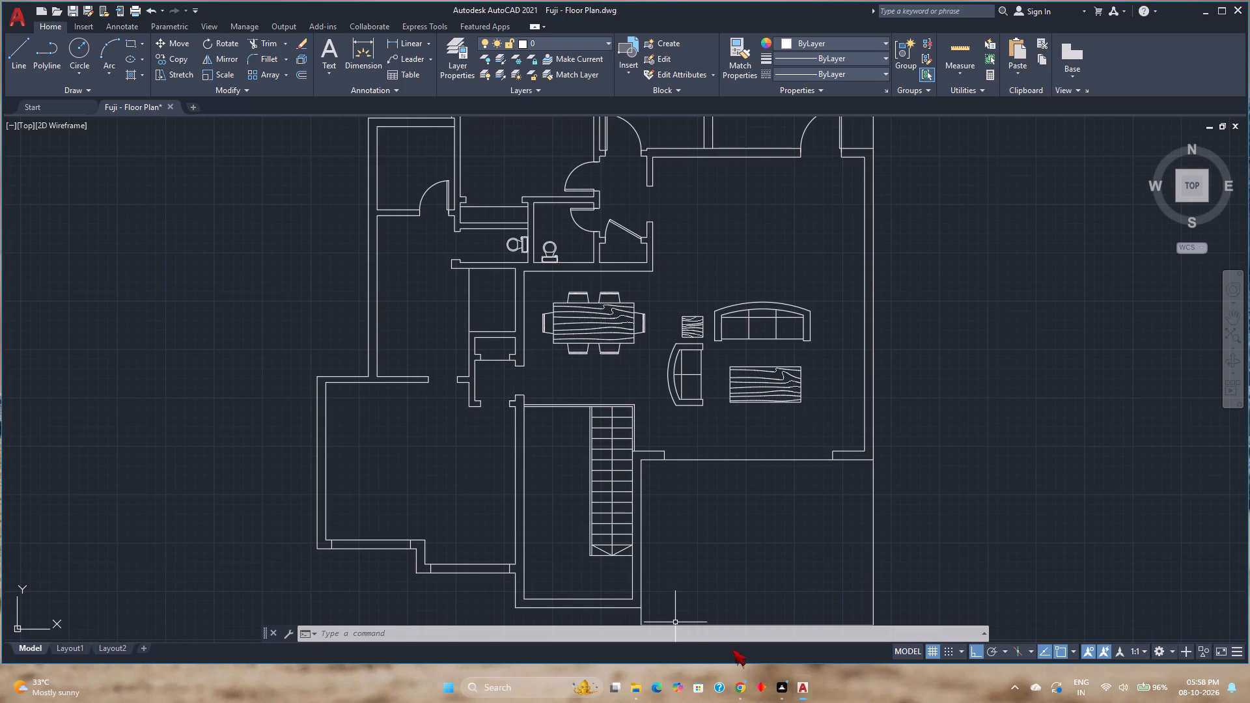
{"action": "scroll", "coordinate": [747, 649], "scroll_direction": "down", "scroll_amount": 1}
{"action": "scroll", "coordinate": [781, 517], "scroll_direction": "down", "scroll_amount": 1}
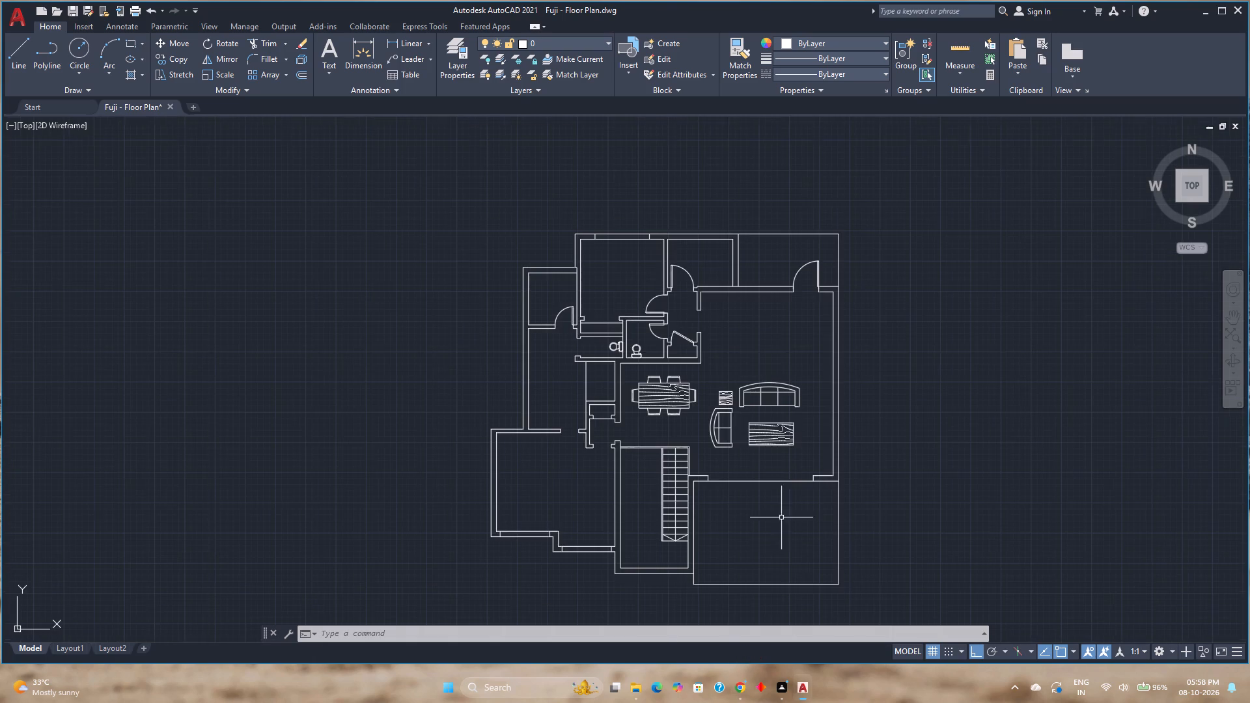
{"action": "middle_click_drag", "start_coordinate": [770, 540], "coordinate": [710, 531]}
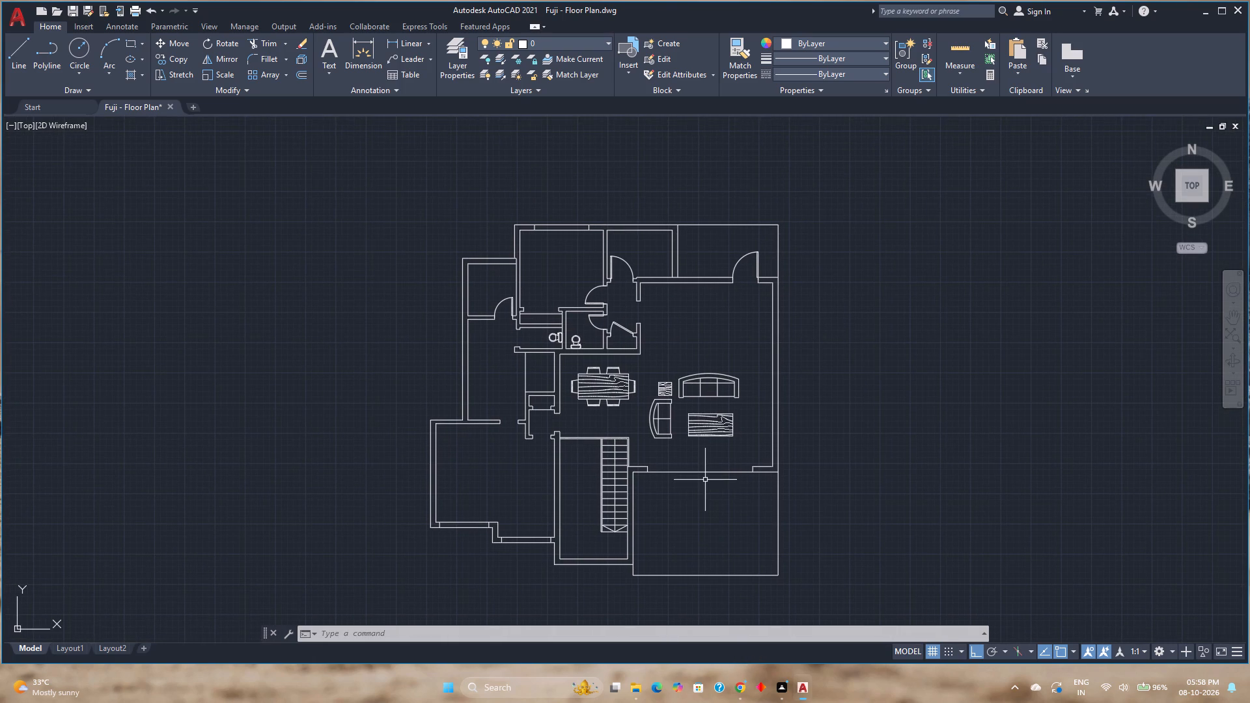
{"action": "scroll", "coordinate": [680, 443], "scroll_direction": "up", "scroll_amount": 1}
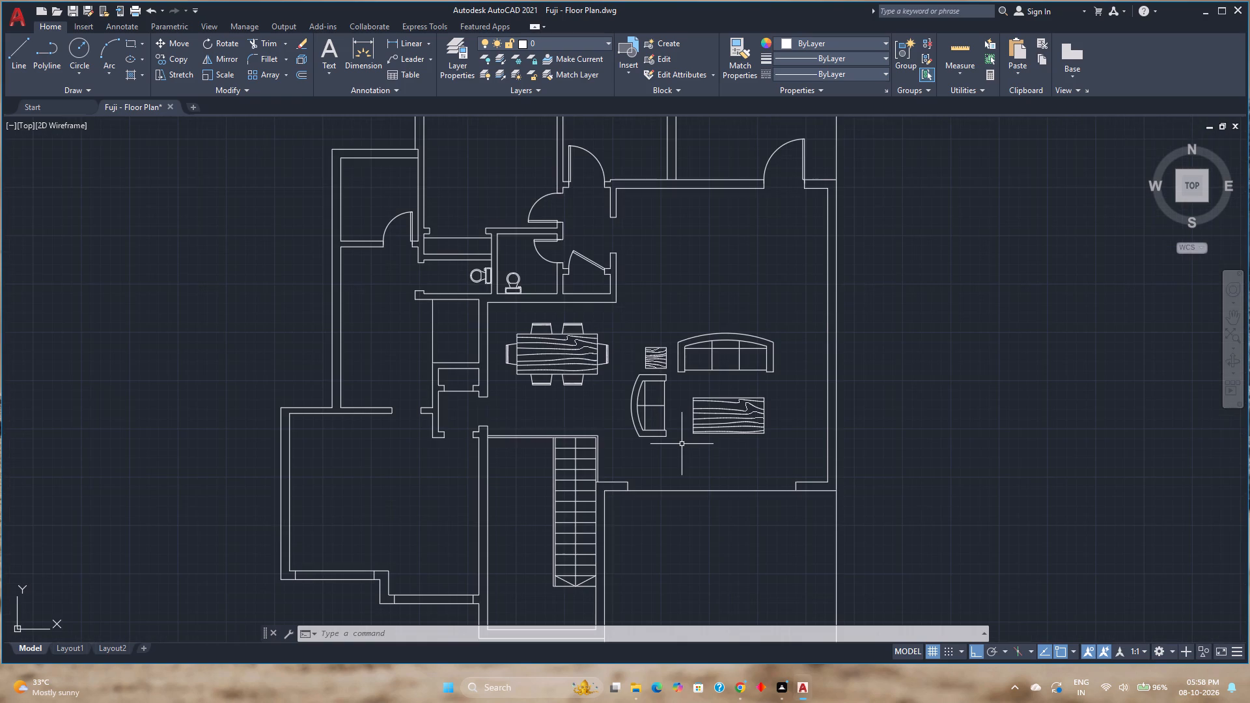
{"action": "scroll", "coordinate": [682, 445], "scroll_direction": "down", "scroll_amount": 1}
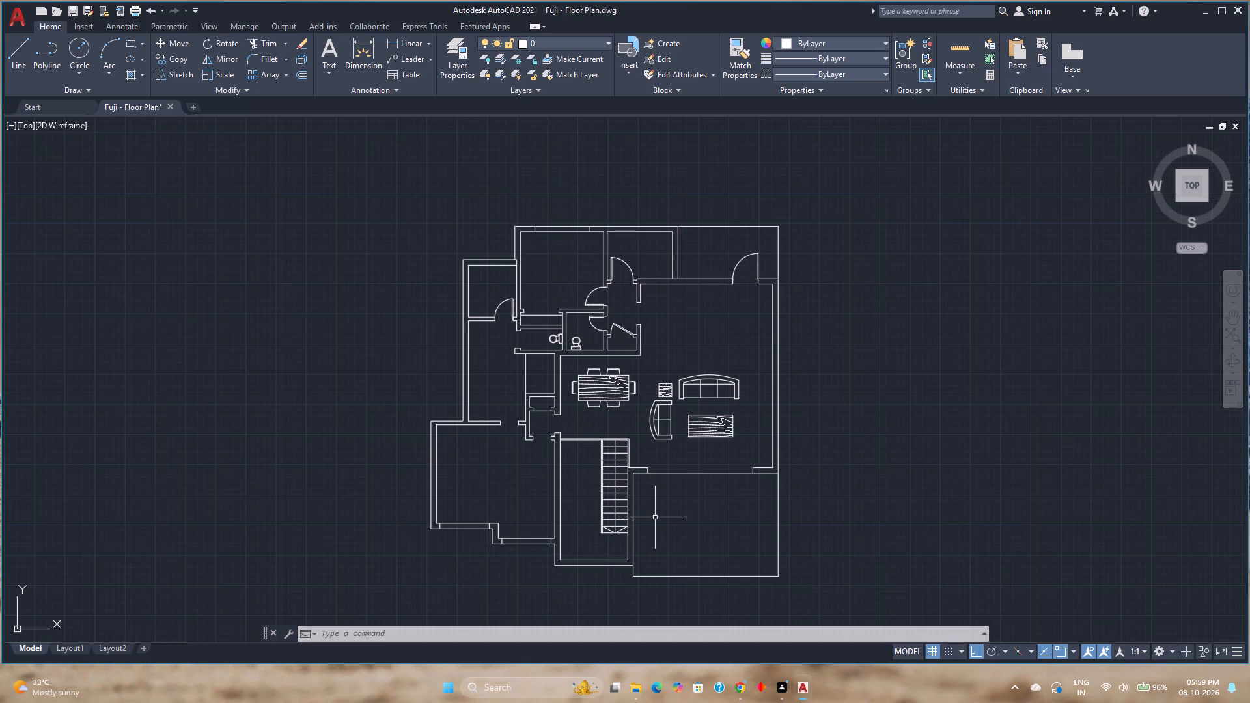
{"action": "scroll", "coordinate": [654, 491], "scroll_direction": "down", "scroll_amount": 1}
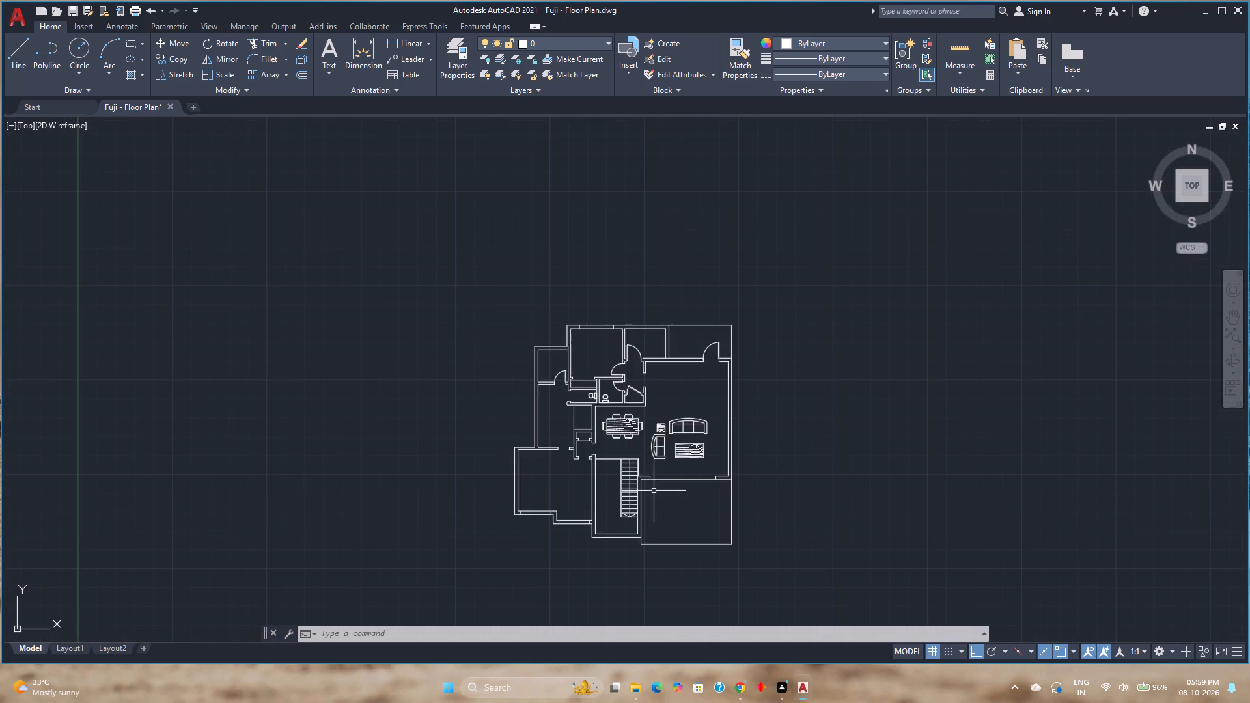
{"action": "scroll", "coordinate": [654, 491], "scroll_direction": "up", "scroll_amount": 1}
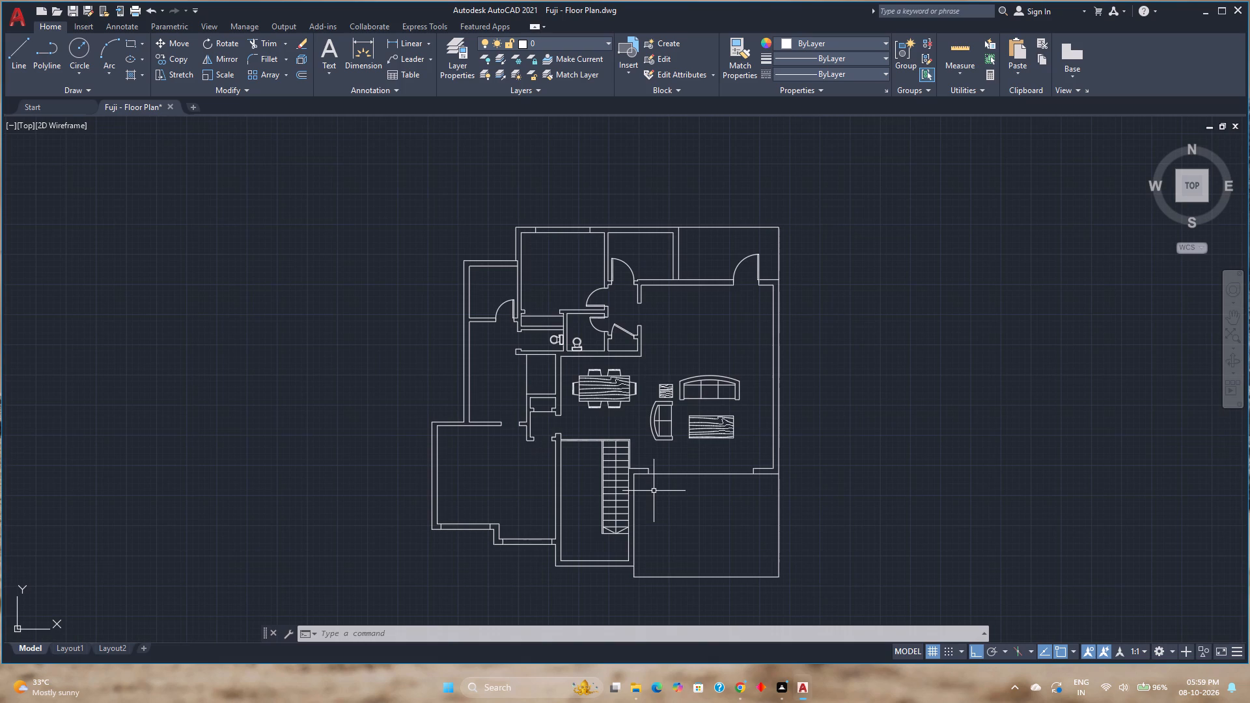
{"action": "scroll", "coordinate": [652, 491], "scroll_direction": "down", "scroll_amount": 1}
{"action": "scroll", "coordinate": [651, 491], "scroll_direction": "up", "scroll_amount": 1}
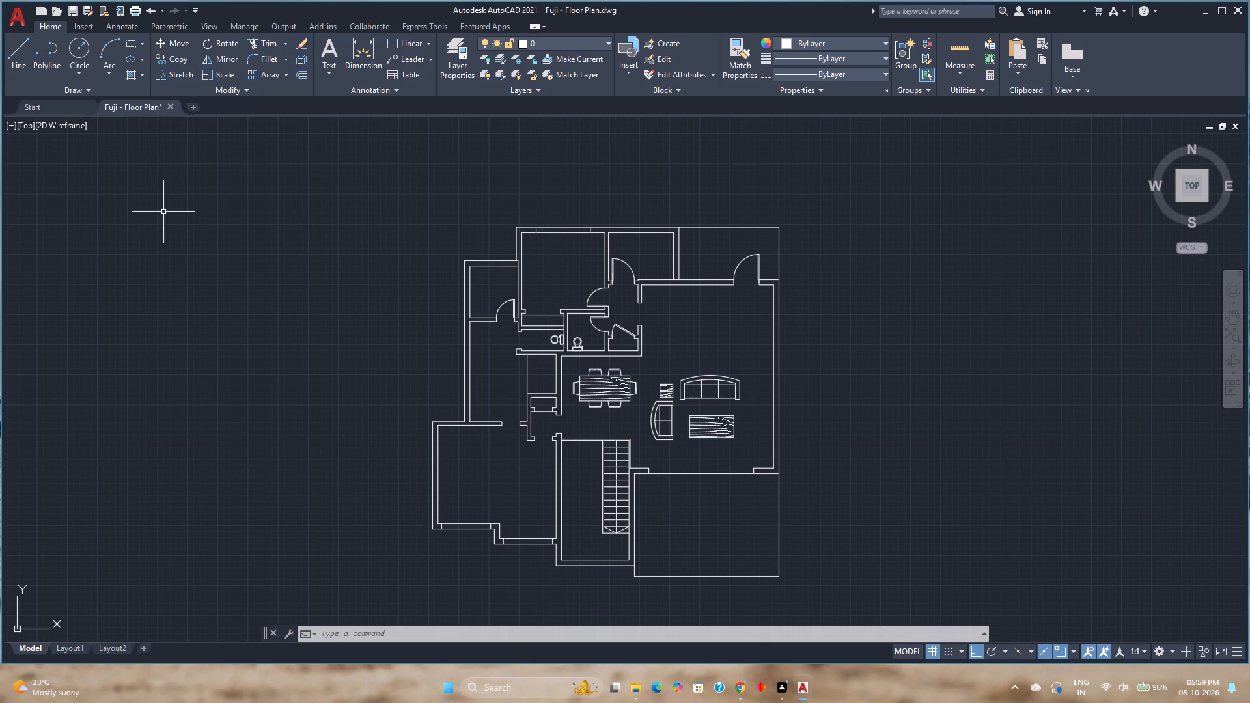
Insert the Bed - Queen block from the Home - Space Planner sample drawing into the southwest room, using DesignCenter.
{"action": "key", "text": "ctrl+1"}
{"action": "left_click", "coordinate": [16, 34]}
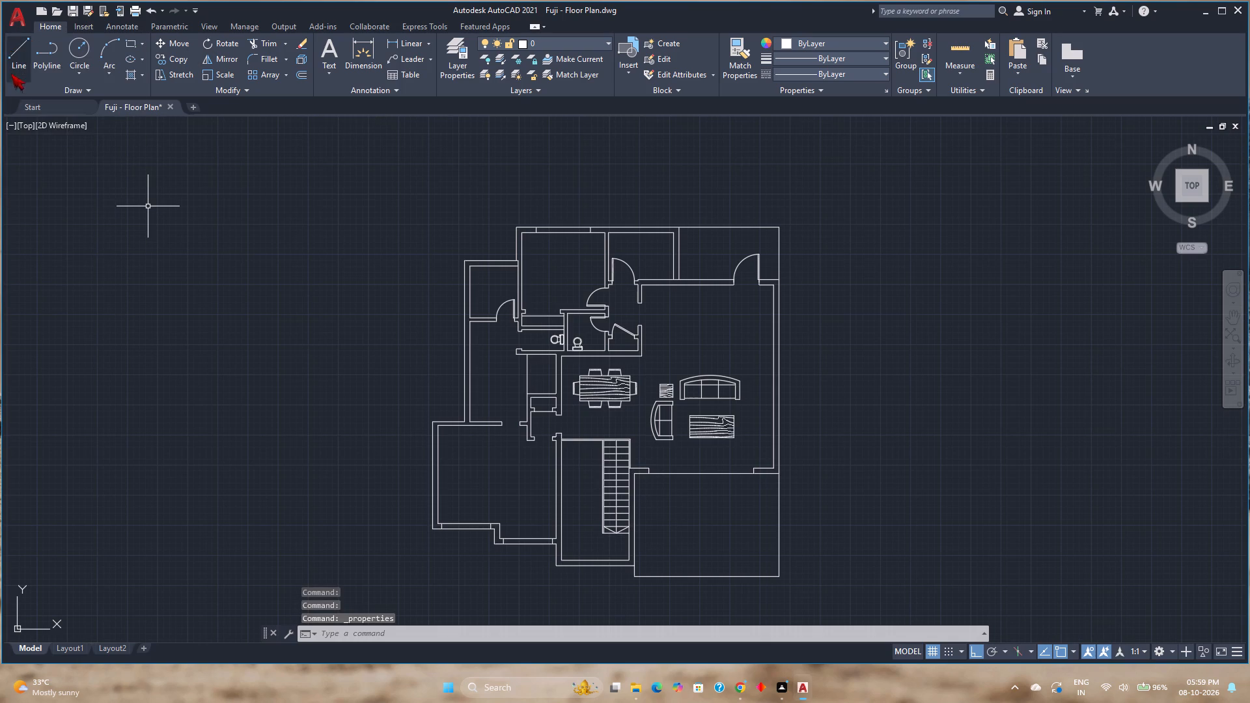
{"action": "key", "text": "ctrl+2"}
{"action": "left_click", "coordinate": [391, 200]}
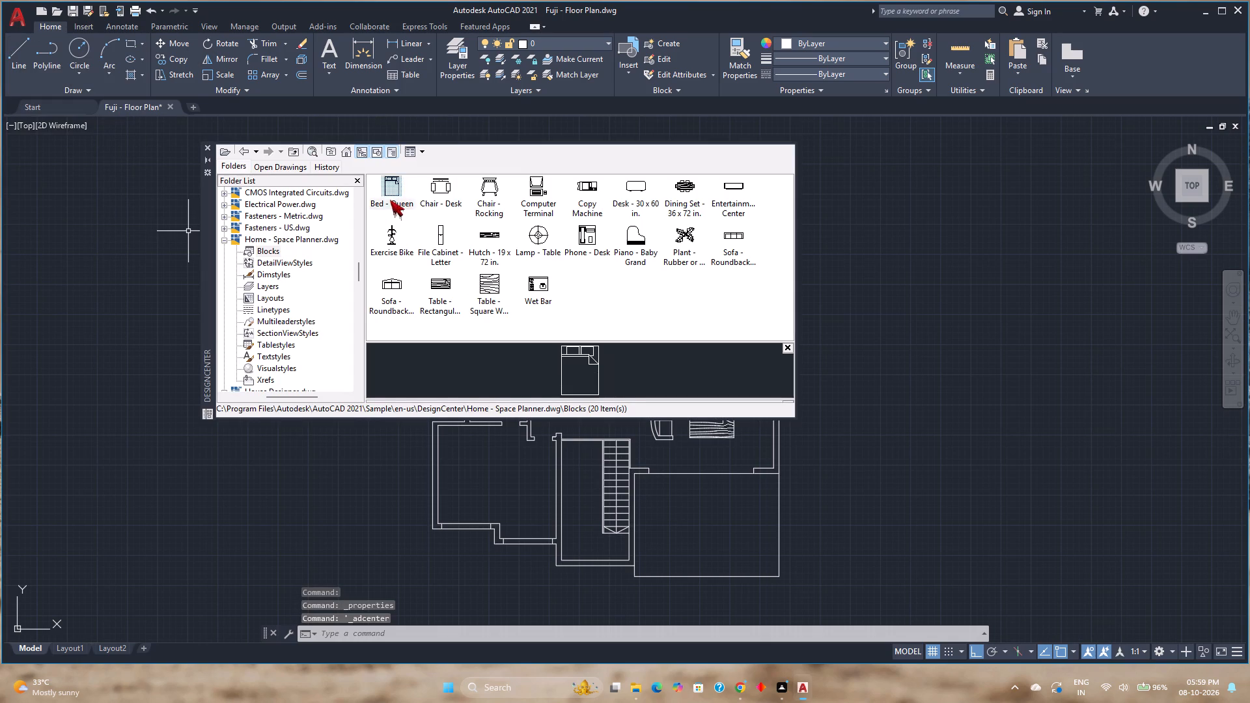
{"action": "left_click", "coordinate": [568, 373]}
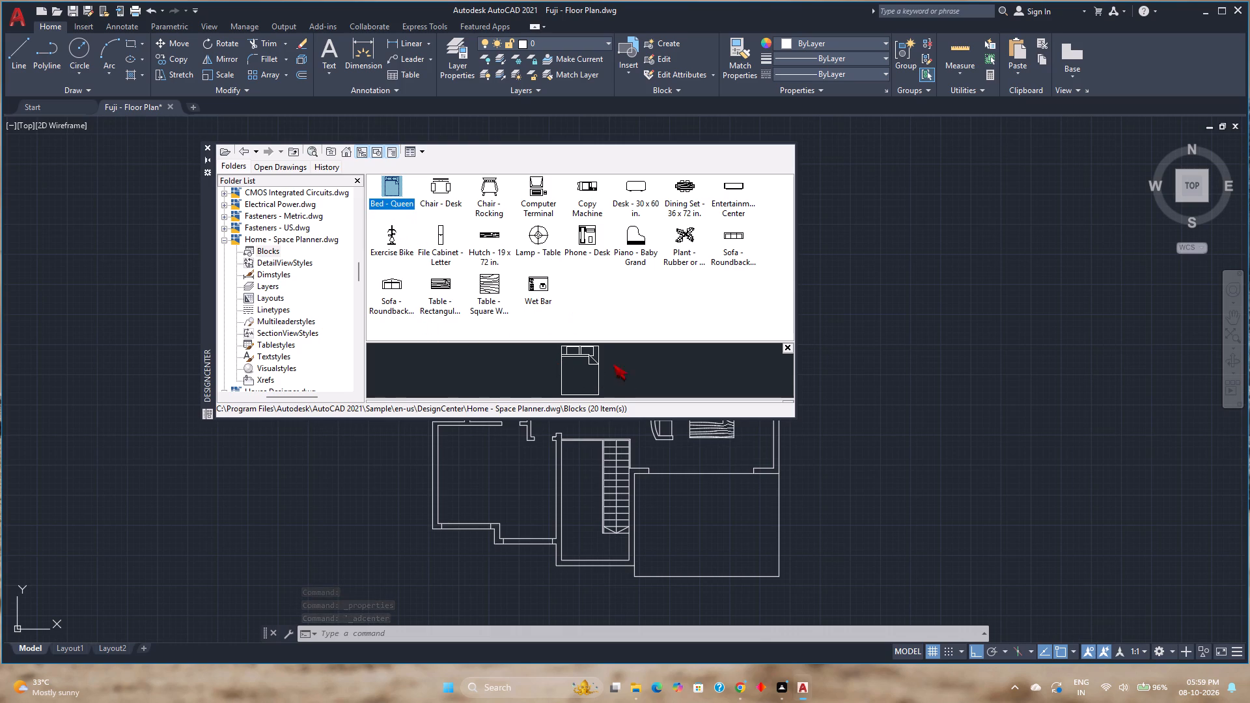
{"action": "left_click_drag", "start_coordinate": [398, 194], "coordinate": [469, 454]}
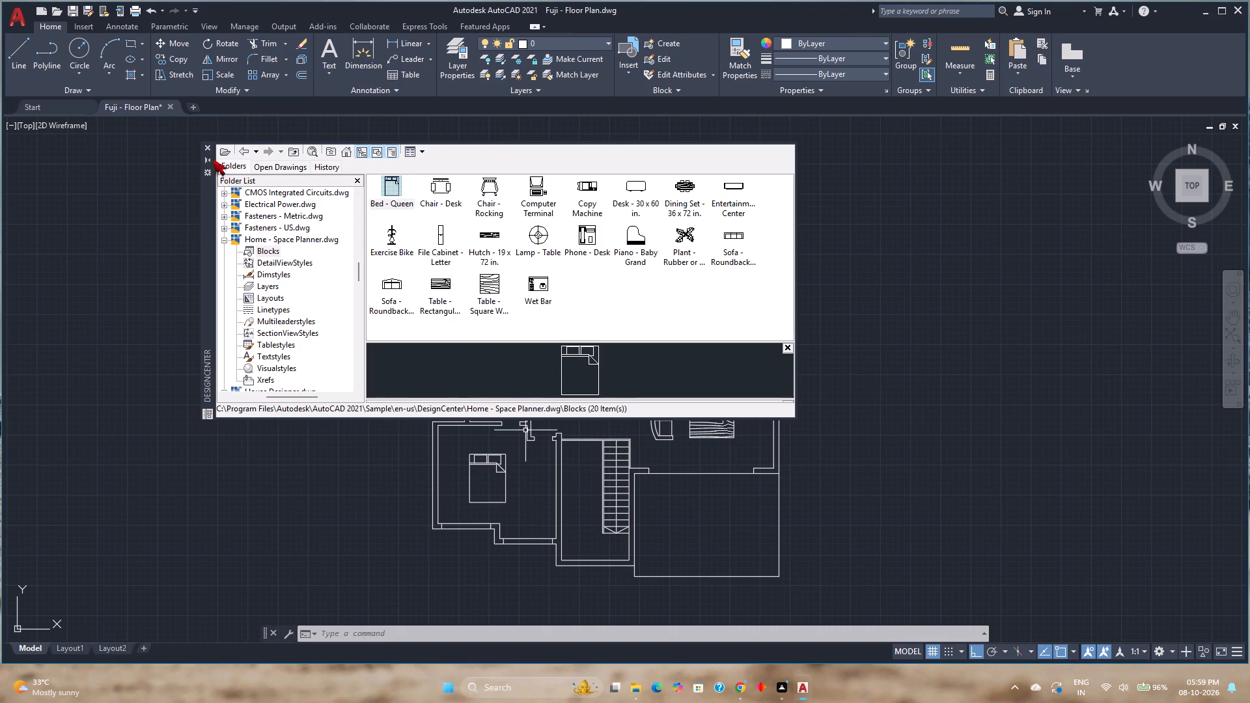
{"action": "left_click", "coordinate": [207, 146]}
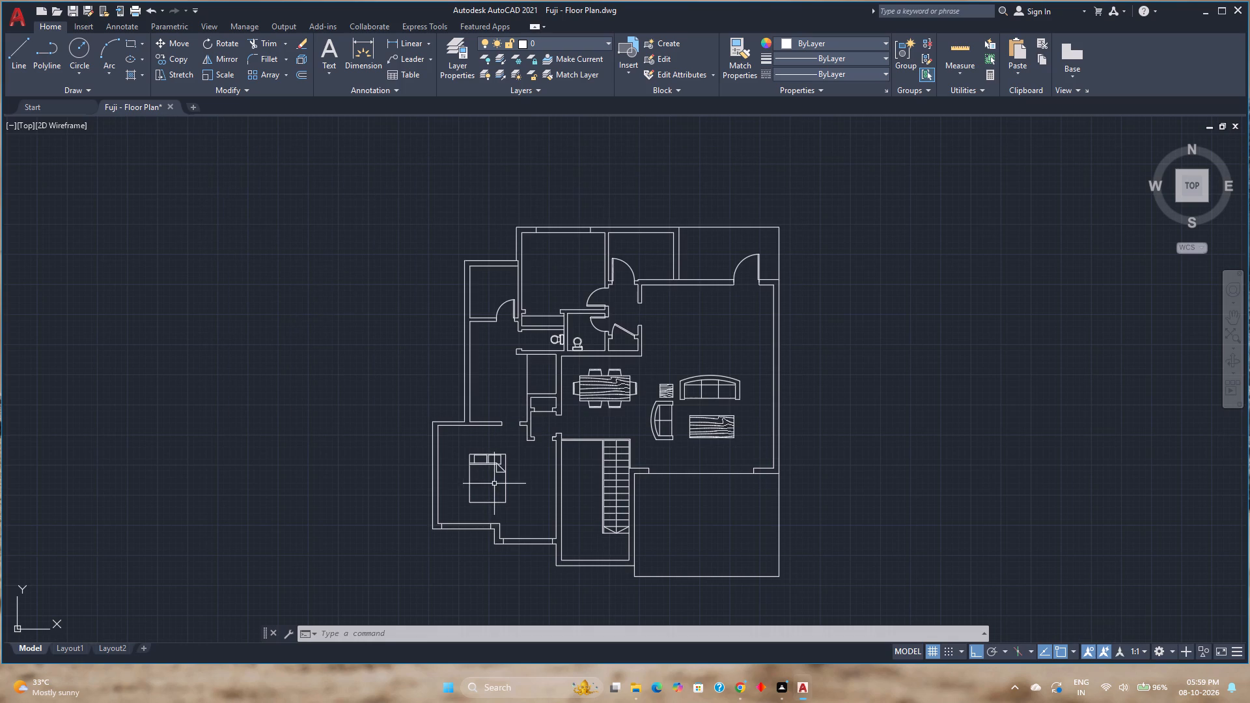
Rotate the queen bed 90° counterclockwise so its pillows face the southwest room's west wall.
{"action": "left_click", "coordinate": [484, 459]}
{"action": "left_click", "coordinate": [492, 456]}
{"action": "left_click", "coordinate": [490, 459]}
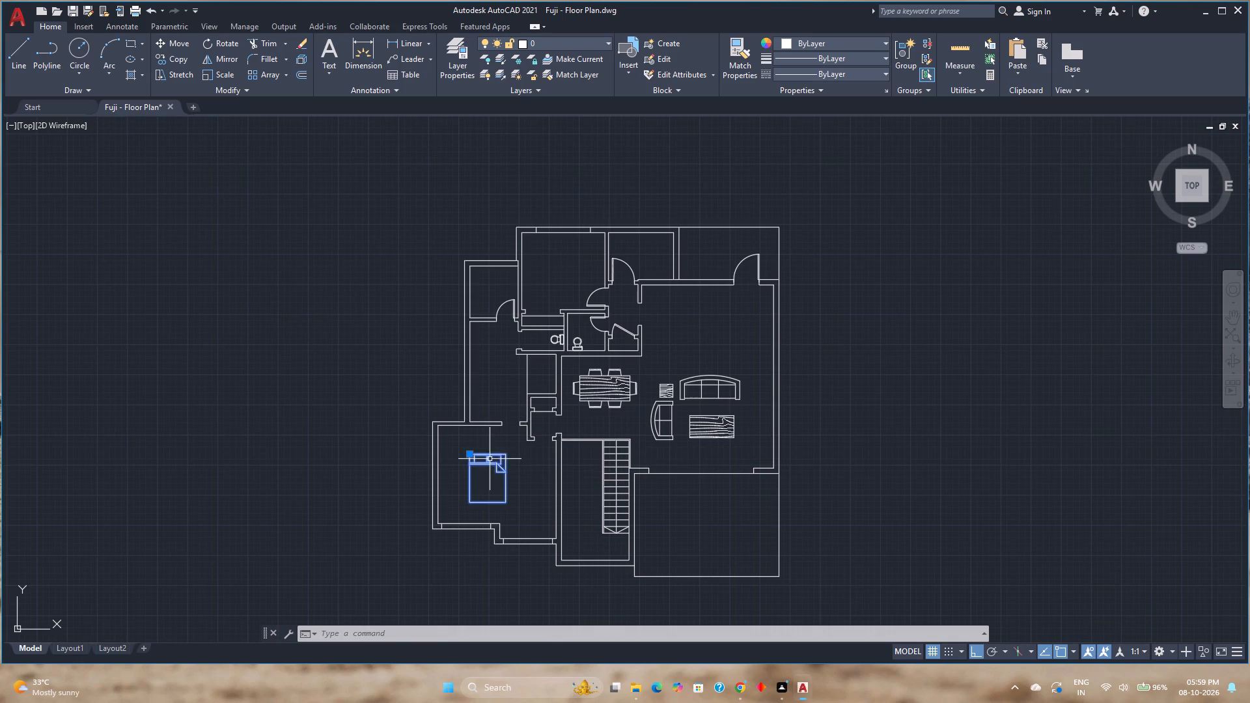
{"action": "left_click", "coordinate": [229, 46]}
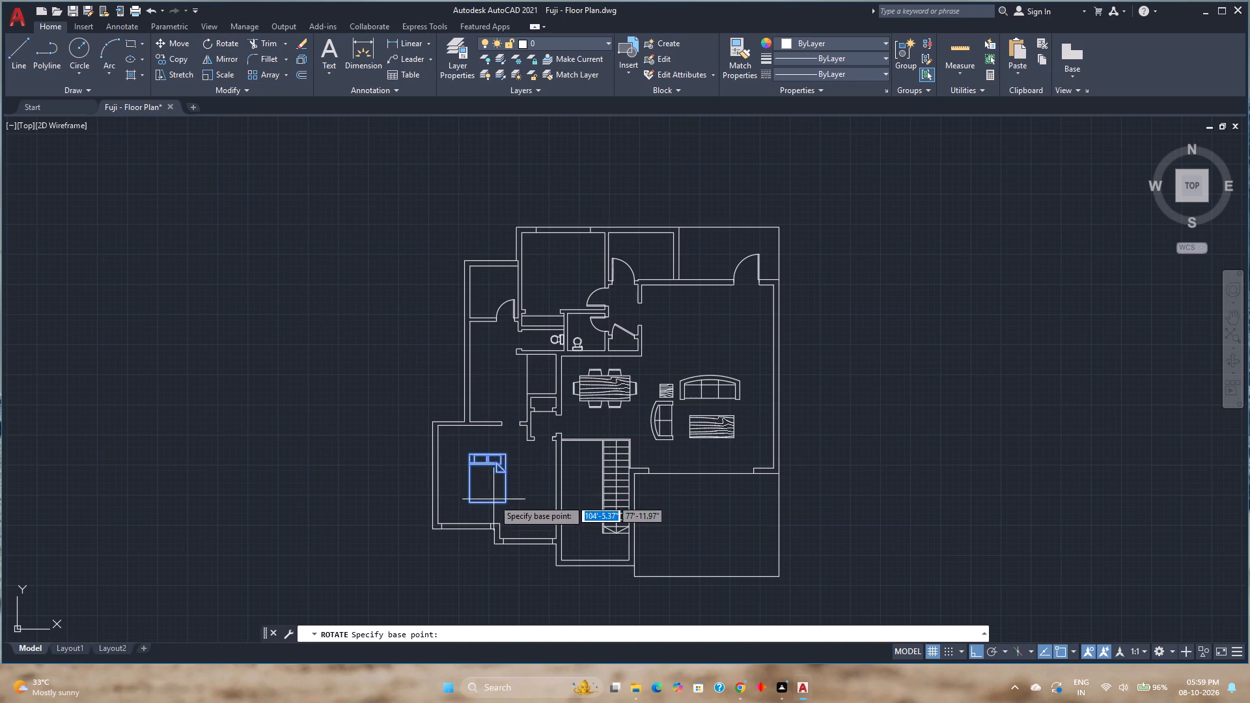
{"action": "left_click", "coordinate": [486, 462]}
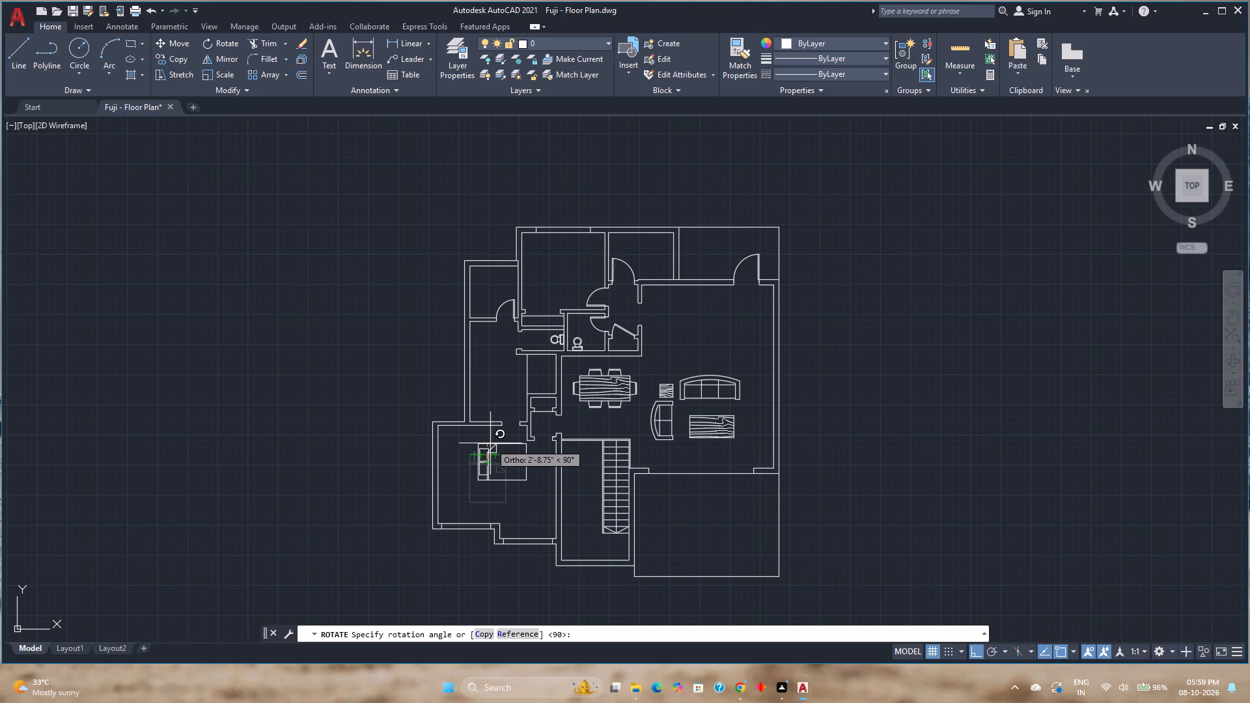
{"action": "left_click", "coordinate": [490, 441]}
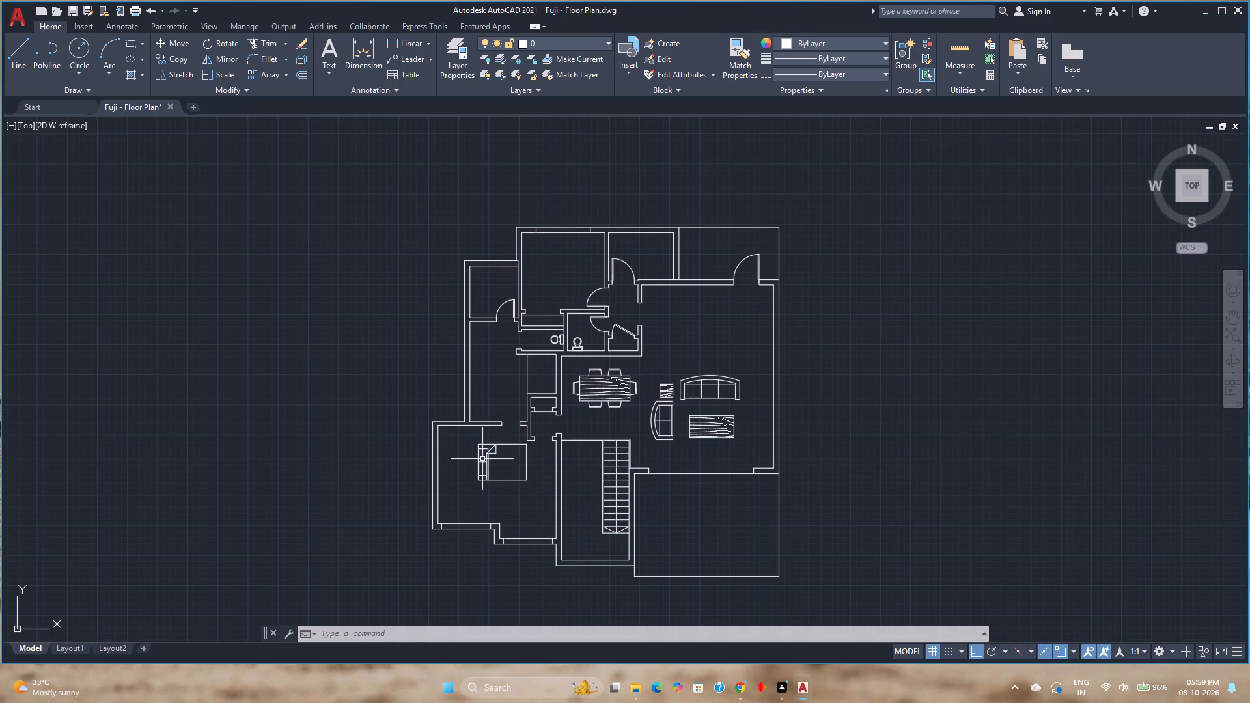
Move the queen bed freely, with Ortho off, so its headboard sits at the middle of the southwest room's west wall.
{"action": "left_click", "coordinate": [482, 460]}
{"action": "left_click", "coordinate": [477, 451]}
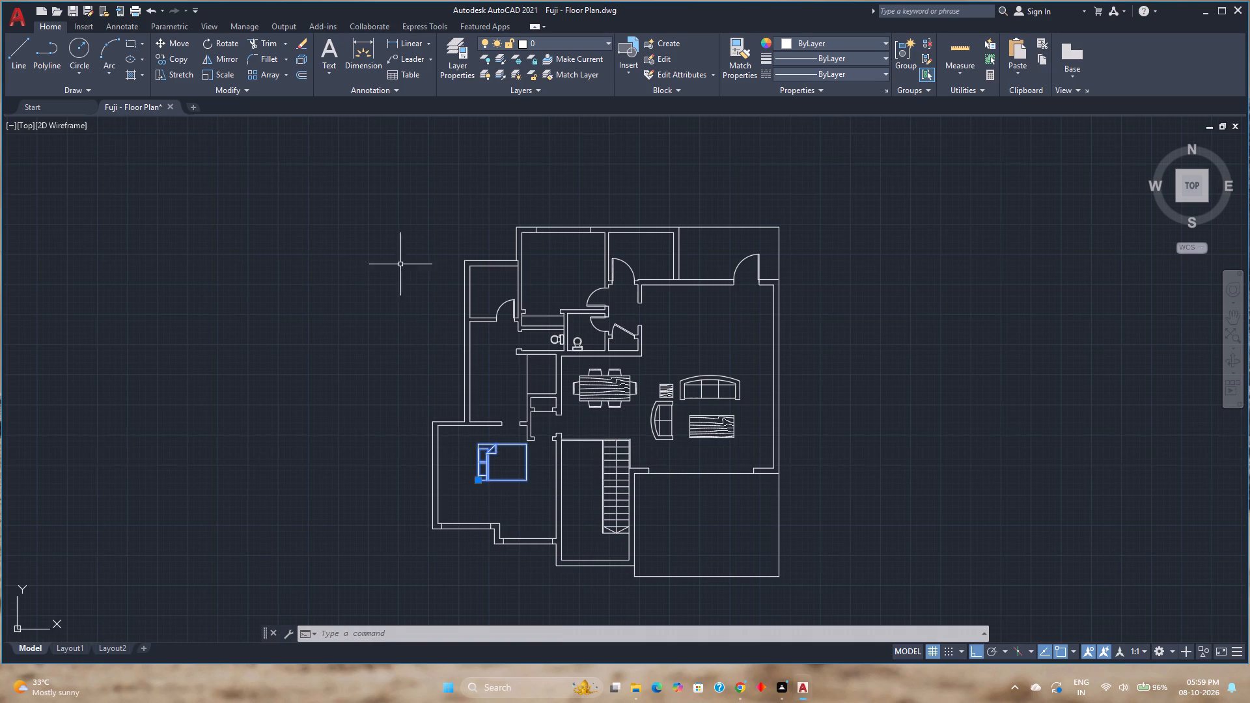
{"action": "left_click", "coordinate": [157, 40]}
{"action": "scroll", "coordinate": [498, 484], "scroll_direction": "up", "scroll_amount": 2}
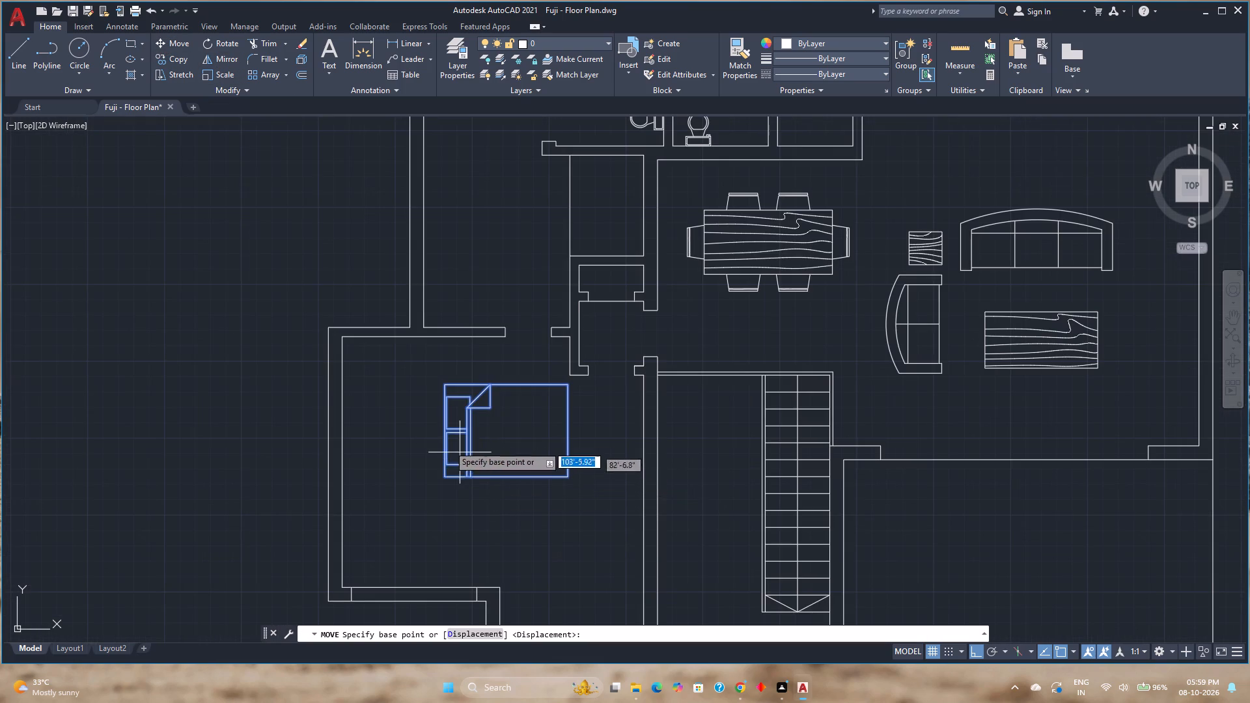
{"action": "left_click", "coordinate": [445, 436]}
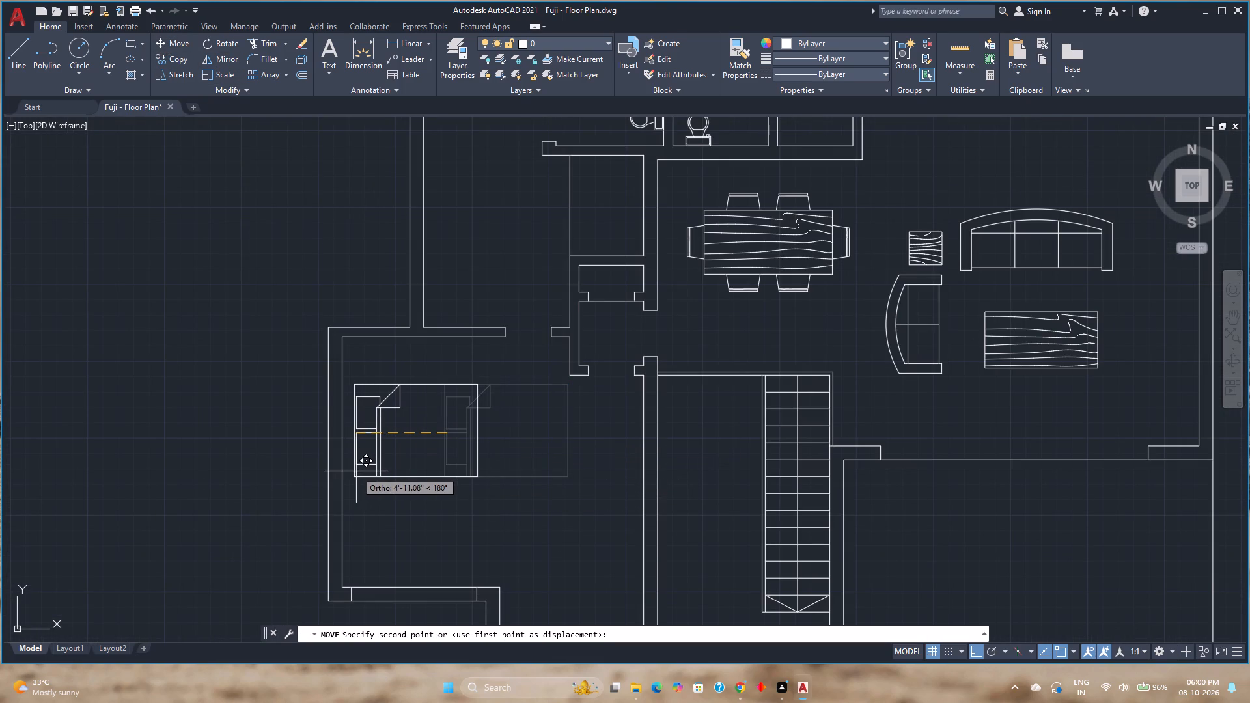
{"action": "key", "text": "F8"}
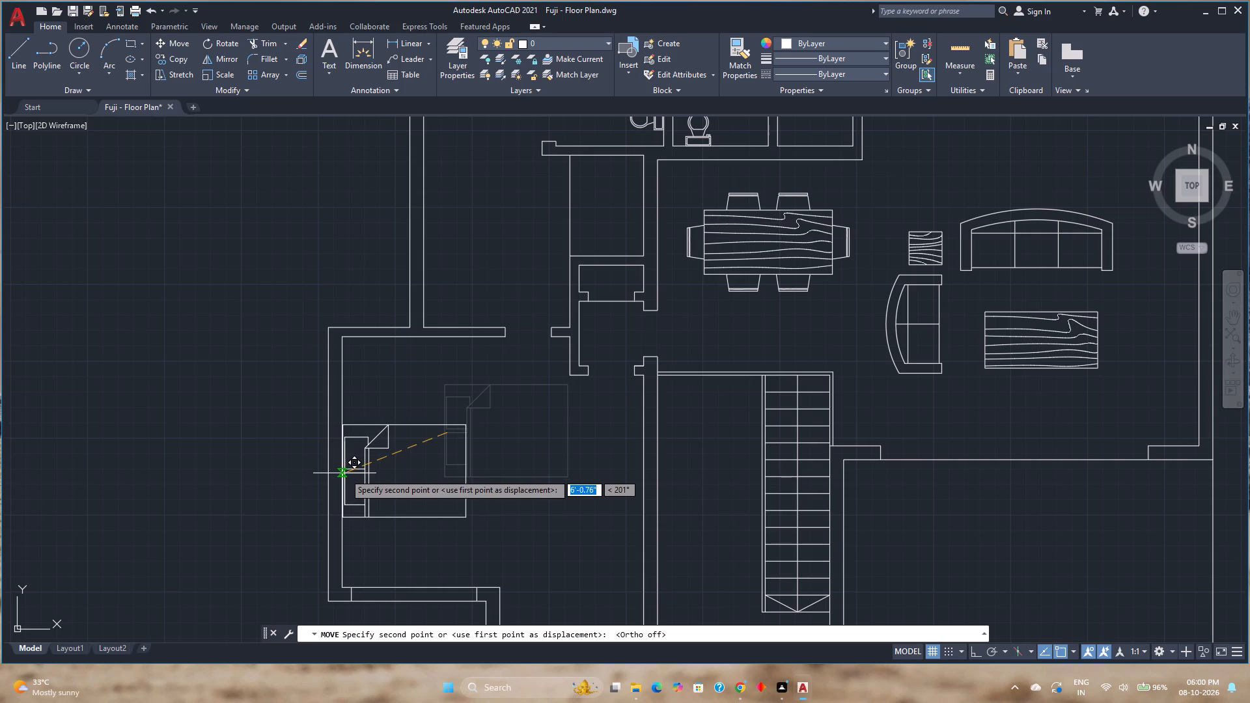
{"action": "left_click", "coordinate": [344, 471]}
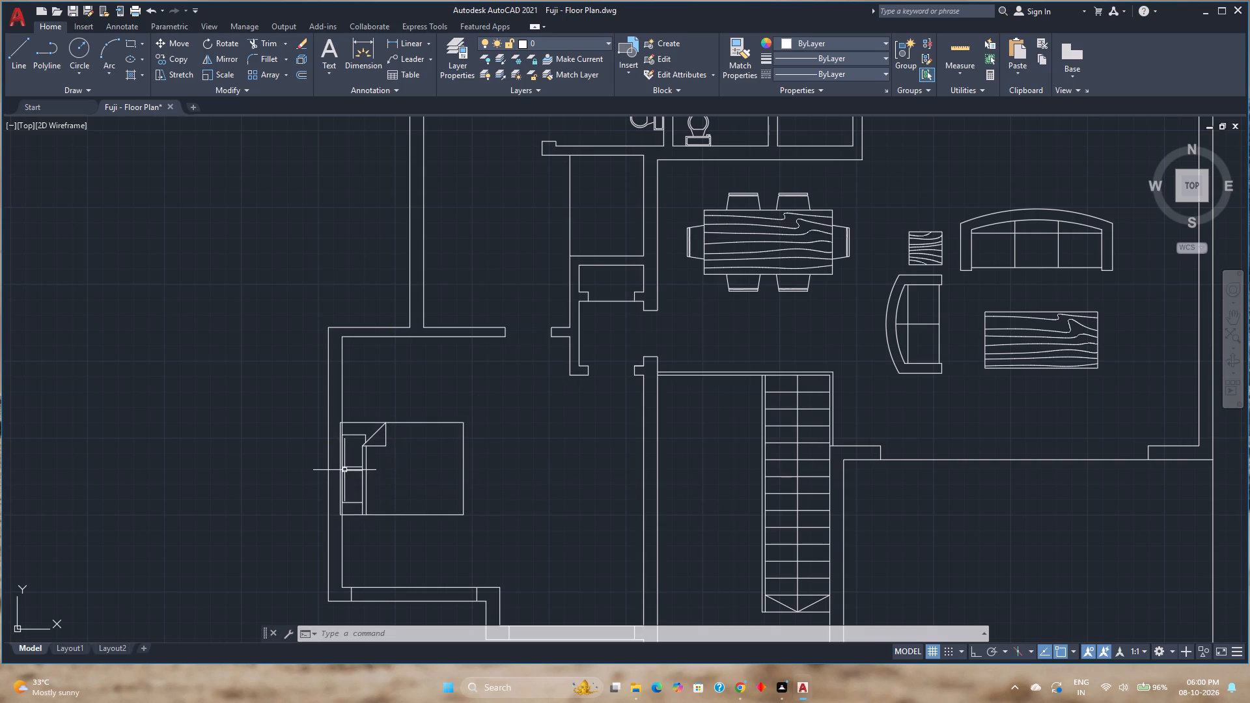
Shift the queen bed about 1.2 inches east with Ortho on, aligning its headboard with the west wall's inner face.
{"action": "scroll", "coordinate": [357, 450], "scroll_direction": "up", "scroll_amount": 1}
{"action": "left_click", "coordinate": [347, 424]}
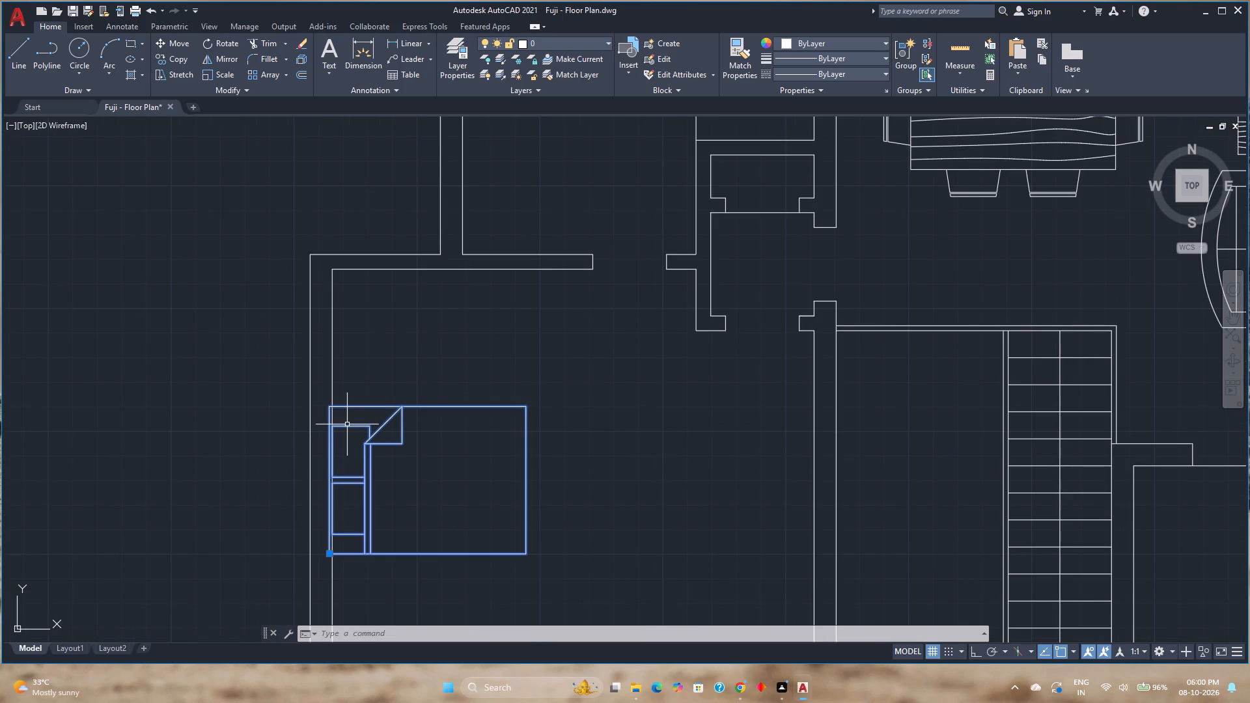
{"action": "key", "text": "F8"}
{"action": "scroll", "coordinate": [337, 459], "scroll_direction": "up", "scroll_amount": 3}
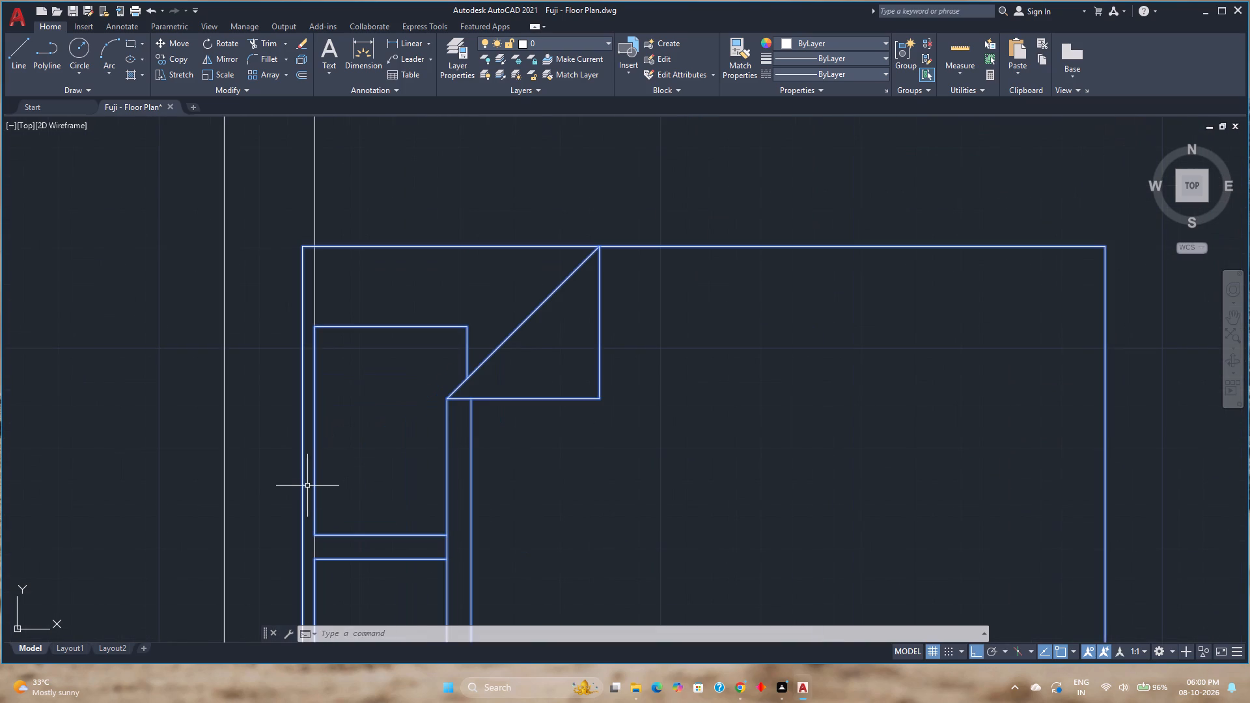
{"action": "left_click", "coordinate": [301, 489]}
{"action": "scroll", "coordinate": [348, 463], "scroll_direction": "down", "scroll_amount": 2}
{"action": "middle_click_drag", "start_coordinate": [348, 463], "coordinate": [342, 454]}
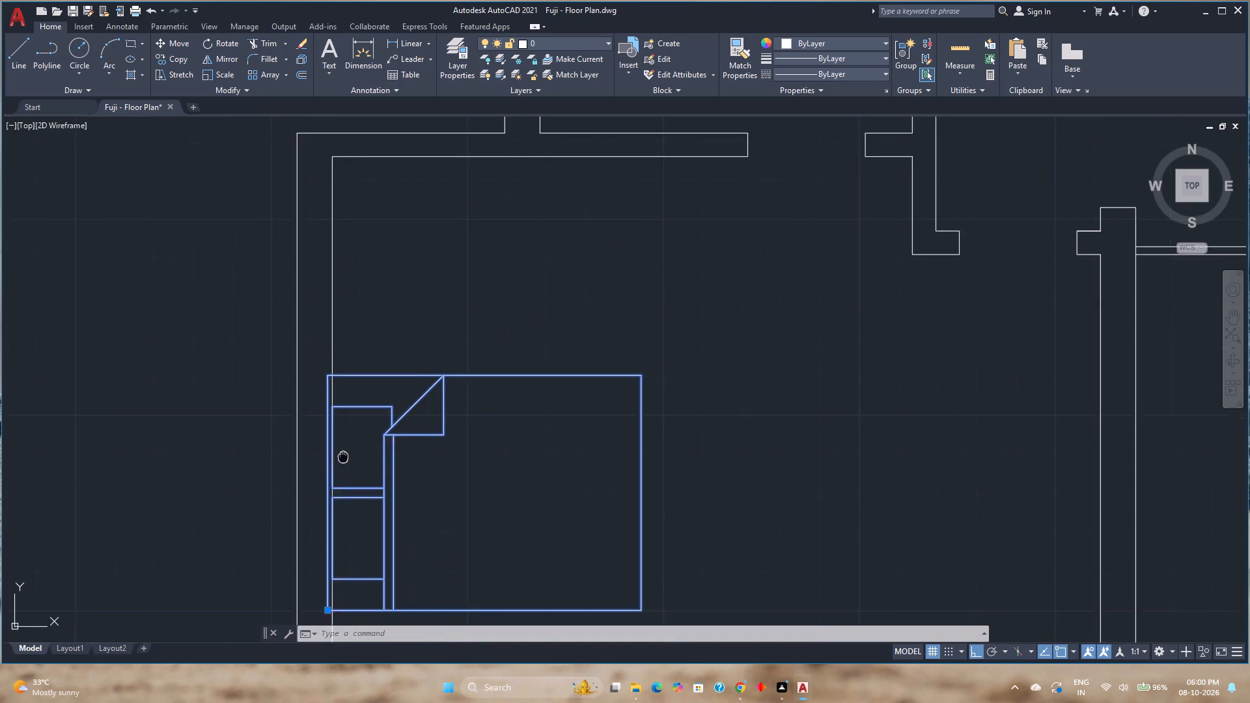
{"action": "middle_click_drag", "start_coordinate": [342, 454], "coordinate": [339, 373]}
{"action": "scroll", "coordinate": [314, 525], "scroll_direction": "up", "scroll_amount": 2}
{"action": "left_click", "coordinate": [329, 523]}
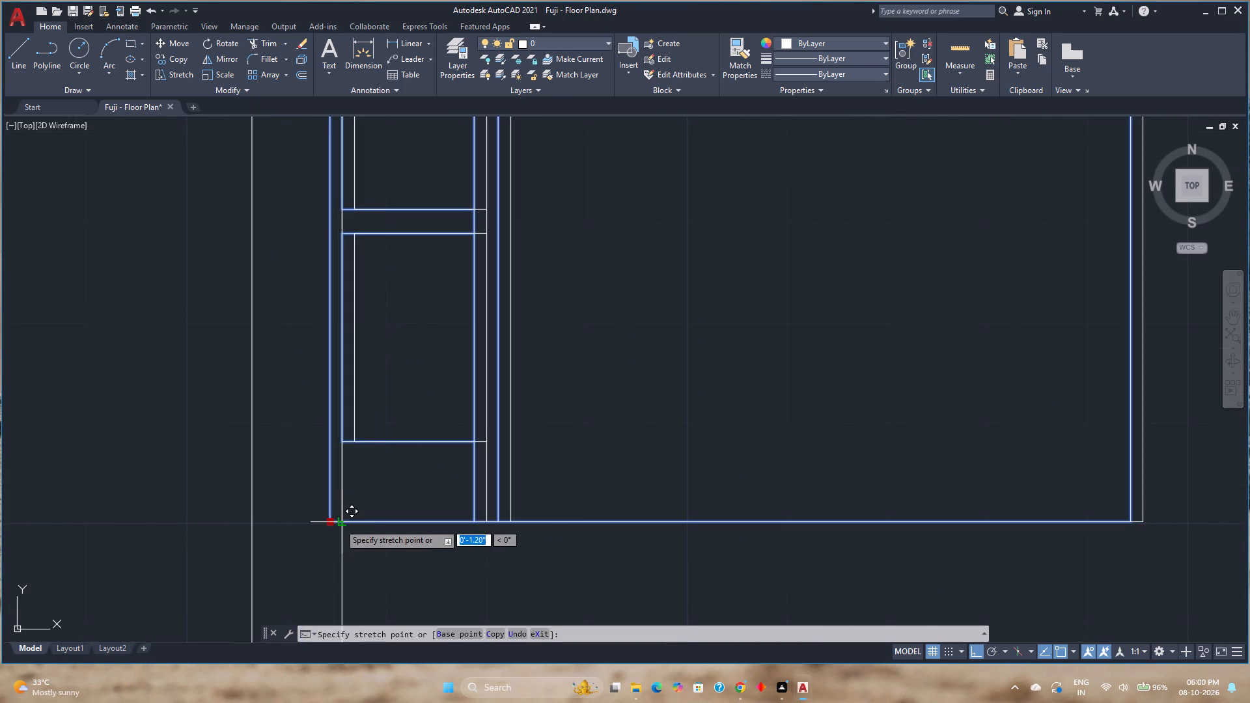
{"action": "left_click", "coordinate": [339, 523]}
{"action": "scroll", "coordinate": [418, 448], "scroll_direction": "down", "scroll_amount": 5}
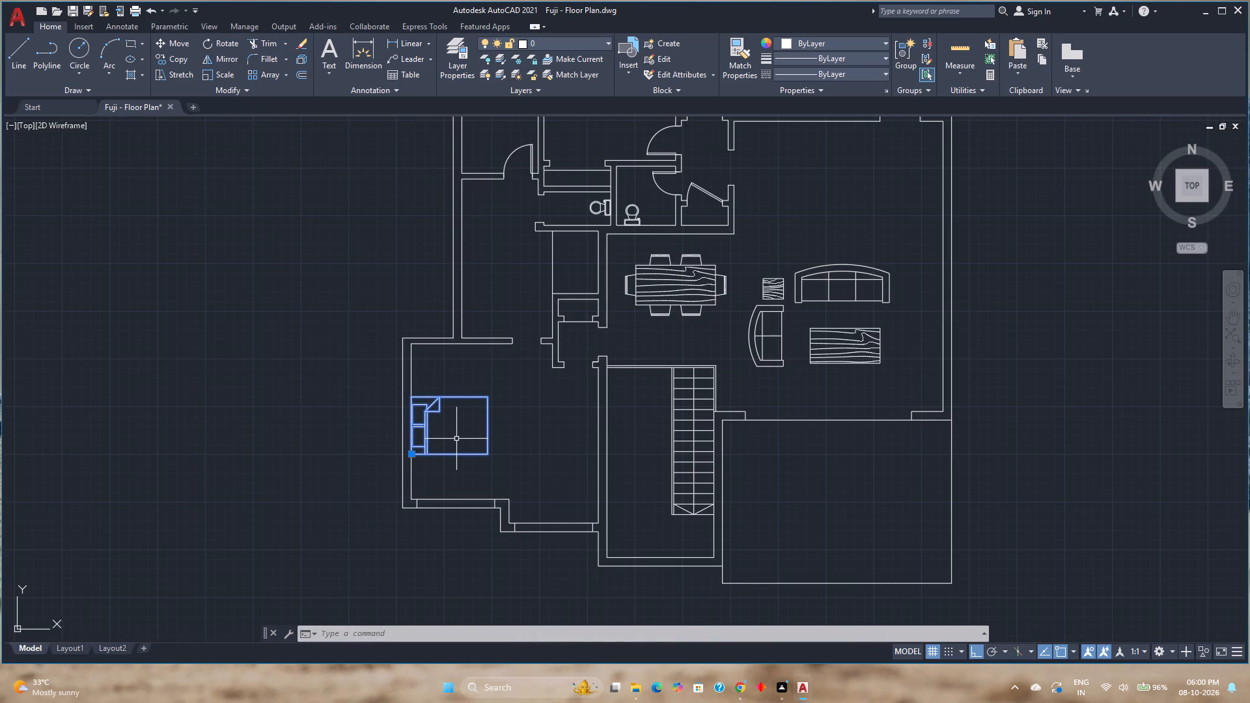
Copy the queen bed from the southwest room into the large north room.
{"action": "middle_click_drag", "start_coordinate": [518, 417], "coordinate": [445, 536]}
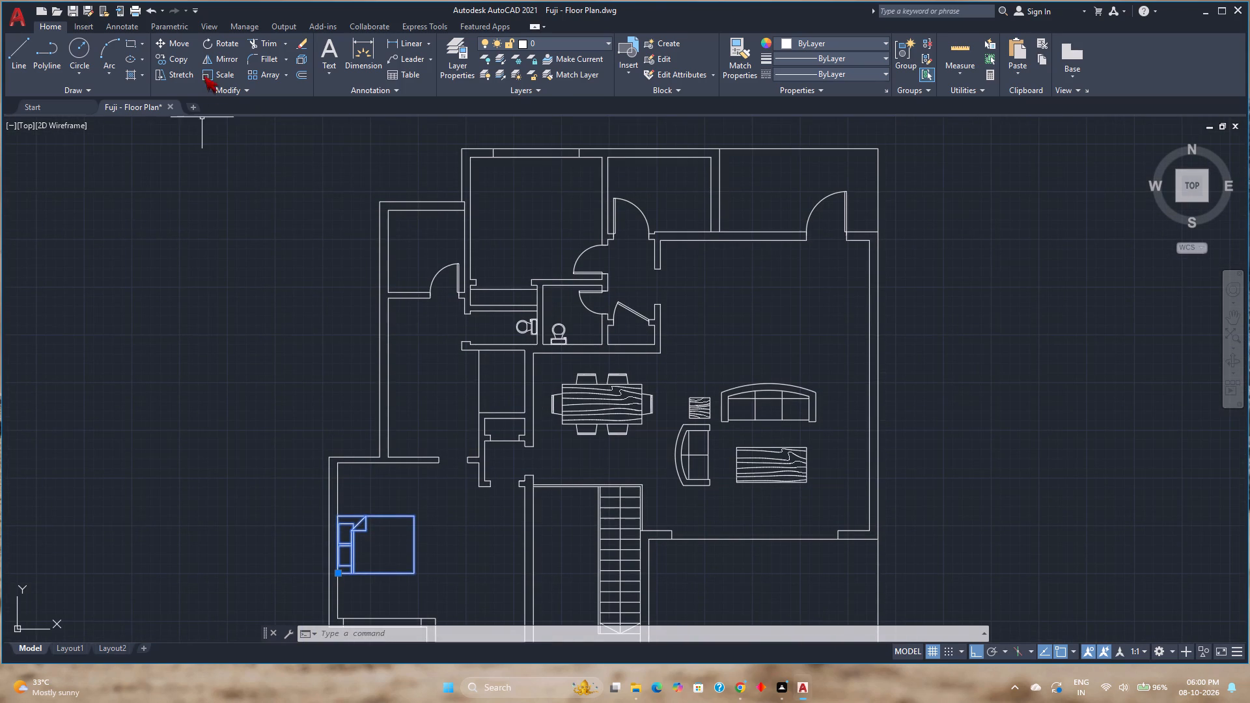
{"action": "left_click", "coordinate": [174, 56]}
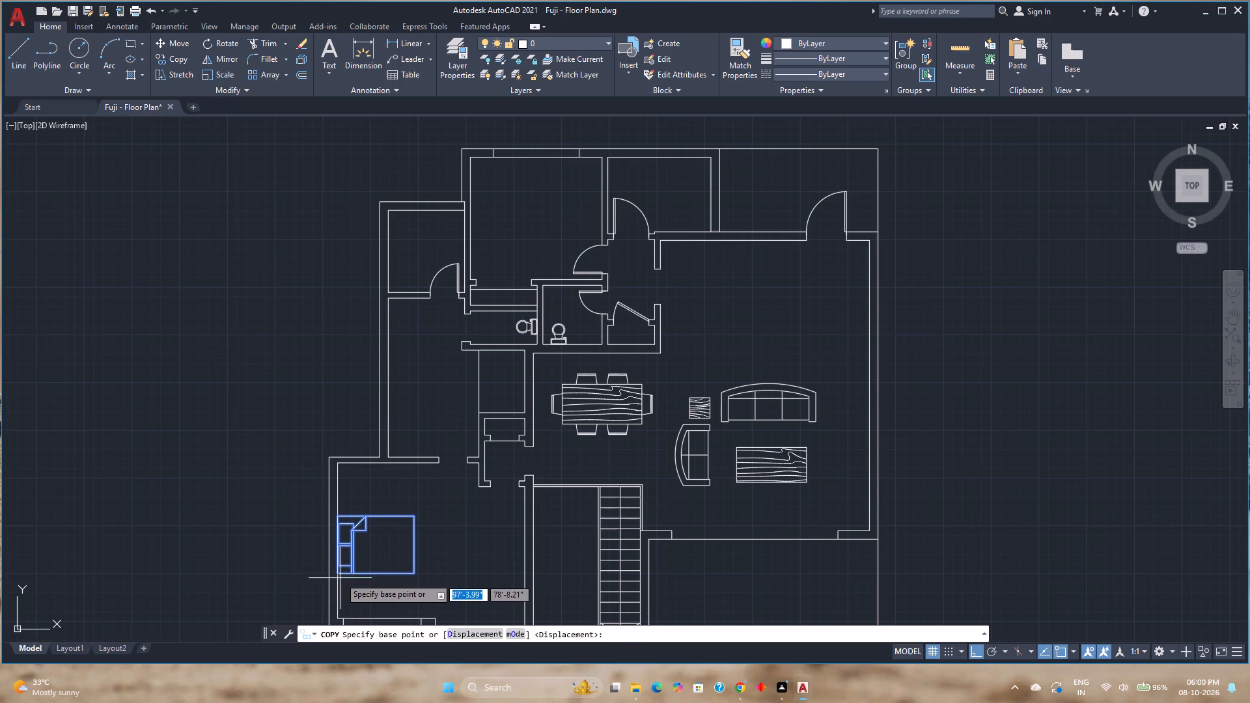
{"action": "left_click", "coordinate": [340, 576]}
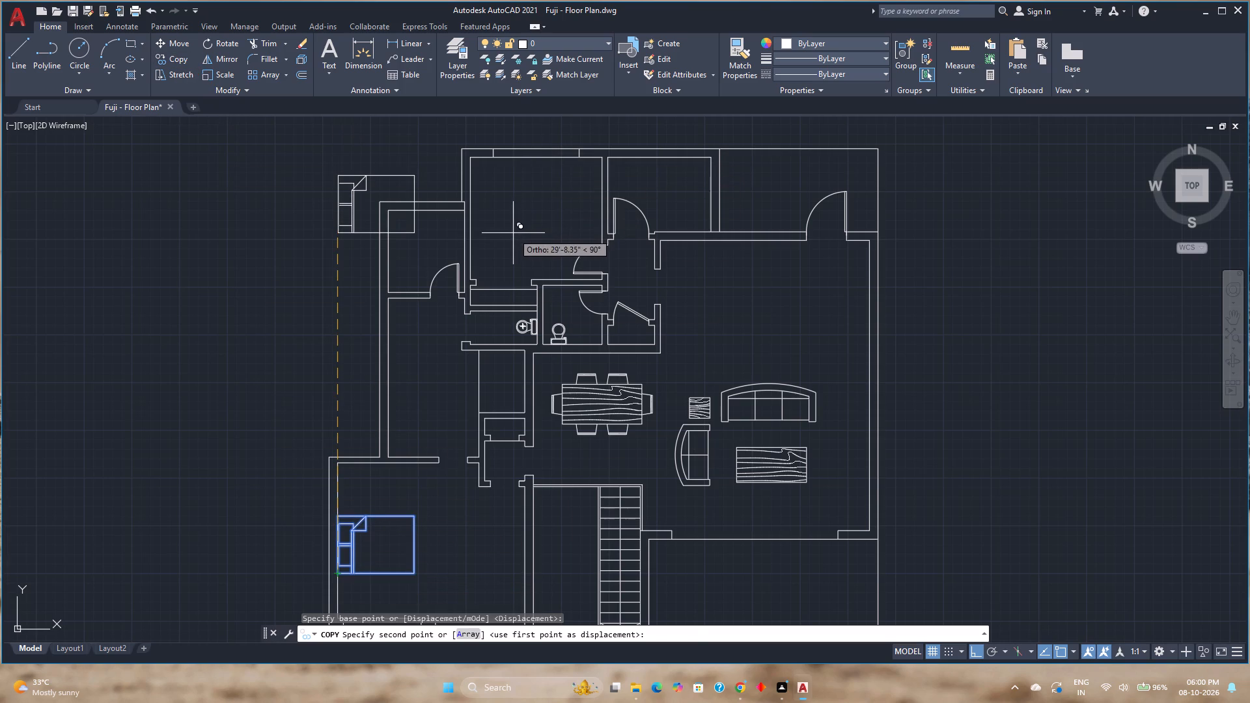
{"action": "key", "text": "F8"}
{"action": "left_click", "coordinate": [496, 237]}
{"action": "key", "text": "F8"}
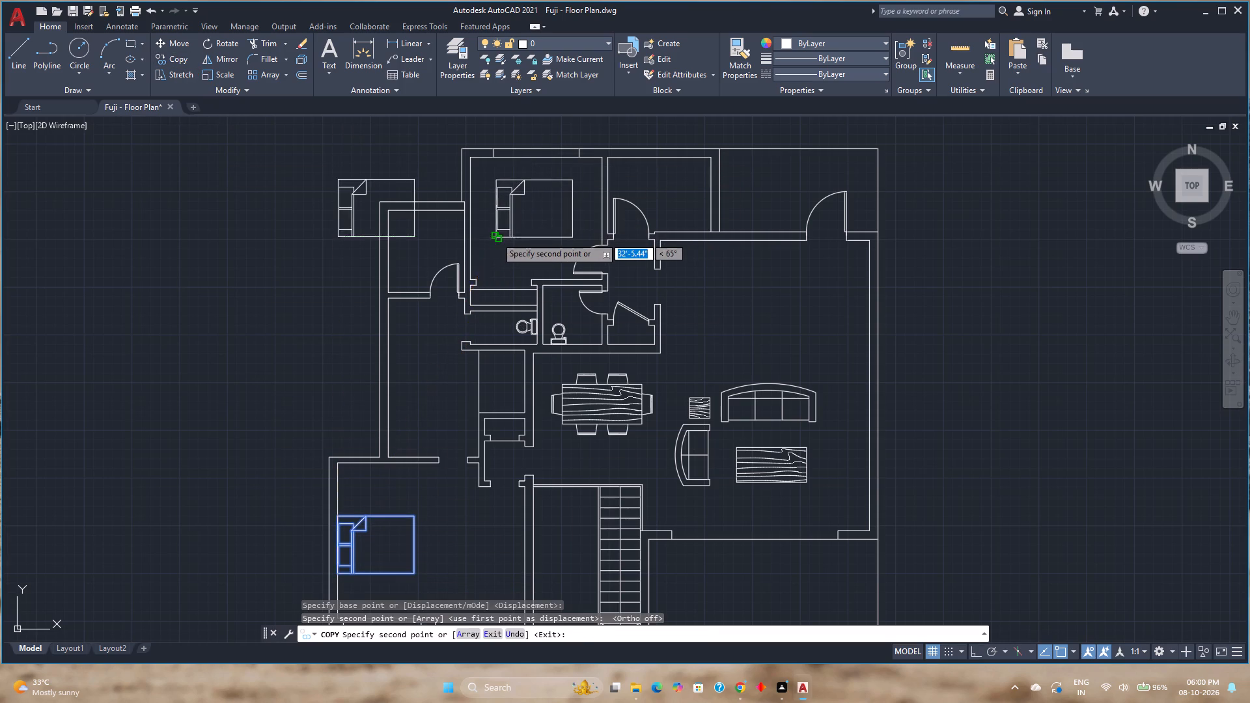
{"action": "key", "text": "Escape"}
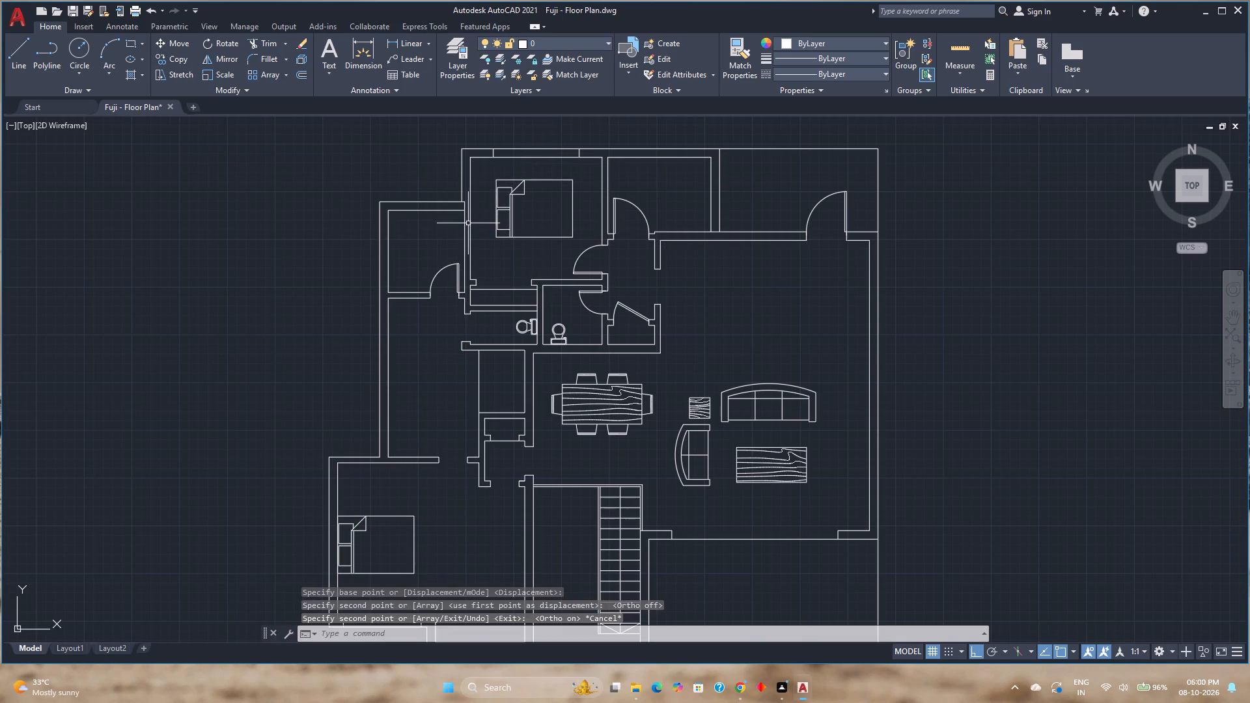
Rotate the copied queen bed in the north bedroom 90° clockwise so its pillows face the north wall.
{"action": "left_click", "coordinate": [510, 195]}
{"action": "left_click", "coordinate": [223, 39]}
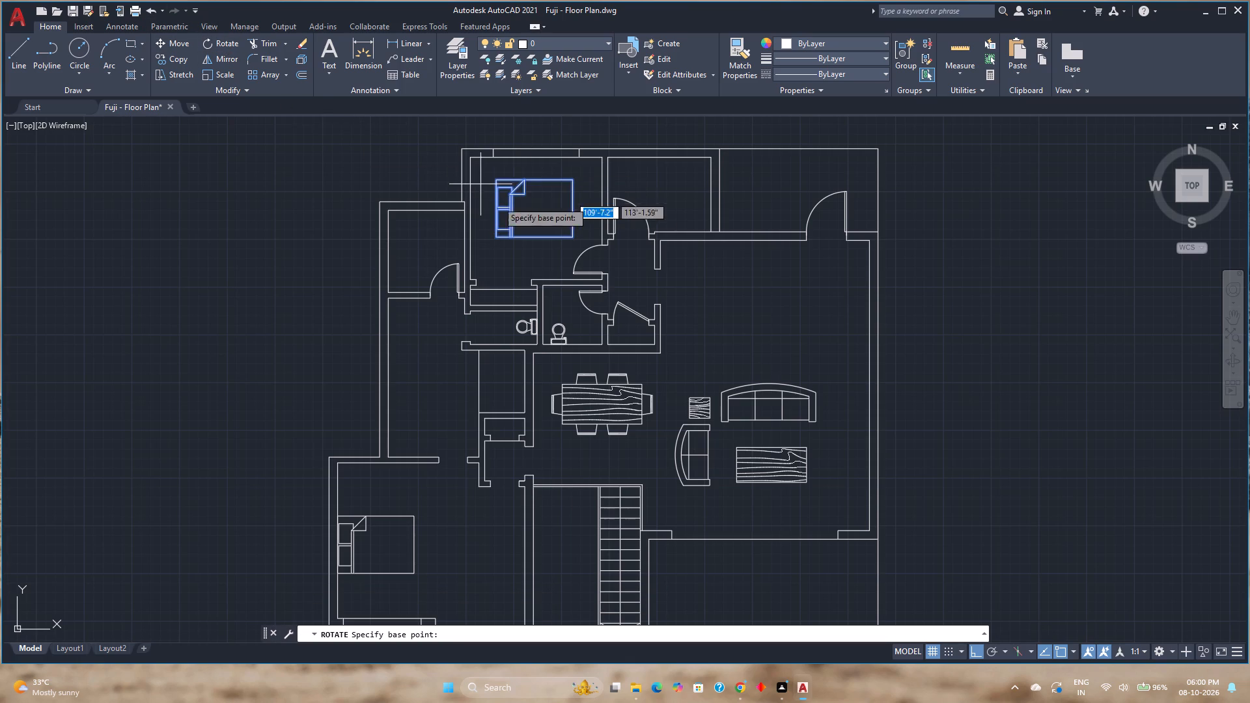
{"action": "left_click", "coordinate": [525, 214]}
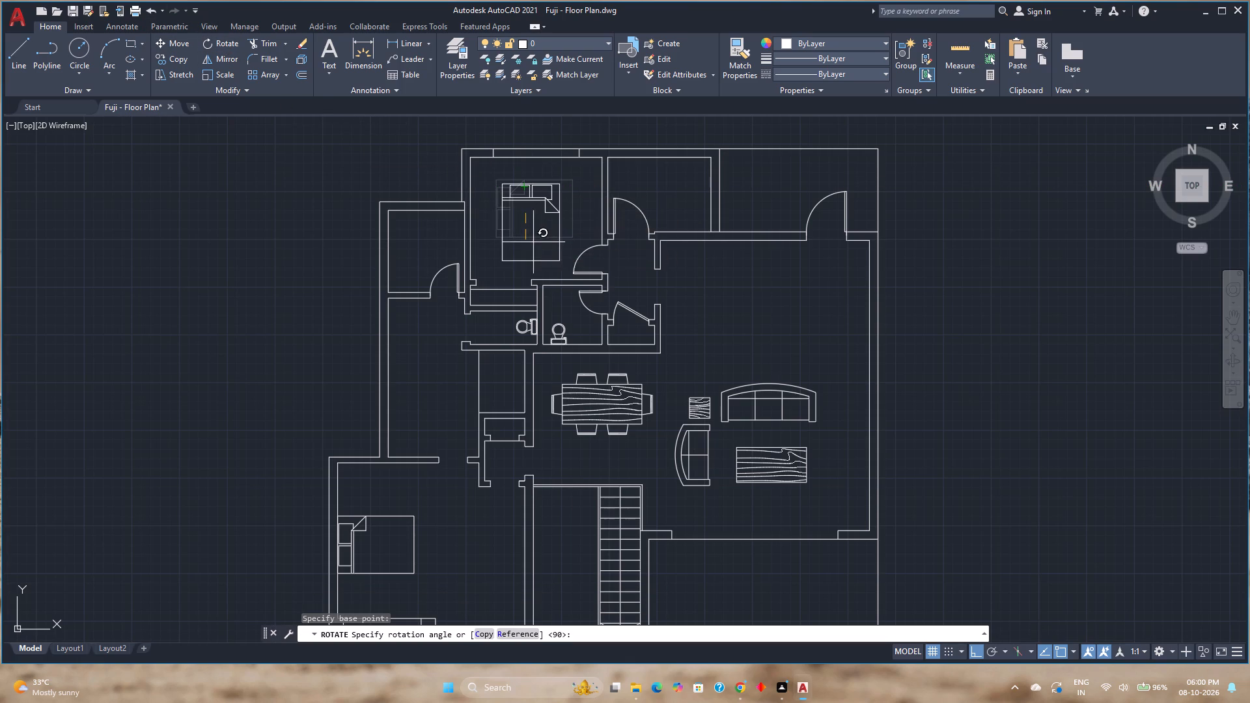
{"action": "left_click", "coordinate": [532, 255]}
Move the north bedroom's queen bed by its northwest corner grip so the headboard sits against the north wall's inner face, below the window.
{"action": "left_click", "coordinate": [531, 194]}
{"action": "scroll", "coordinate": [529, 188], "scroll_direction": "up", "scroll_amount": 3}
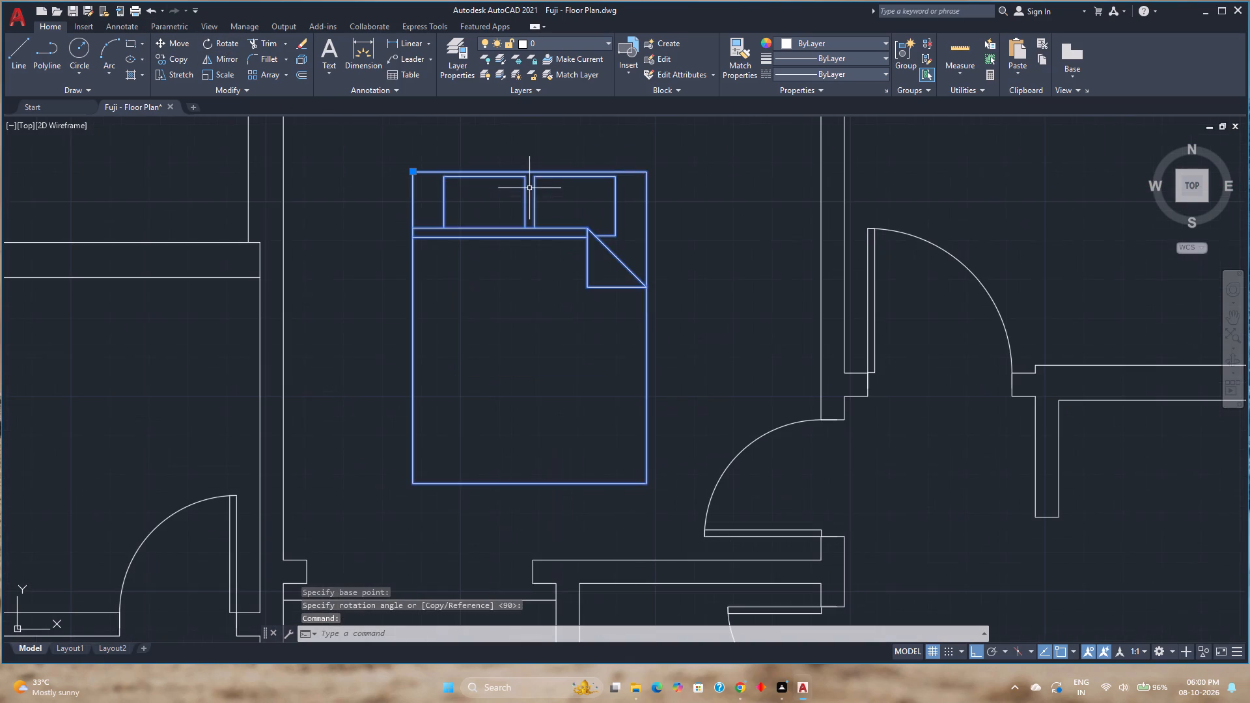
{"action": "middle_click_drag", "start_coordinate": [526, 182], "coordinate": [479, 348]}
{"action": "left_click", "coordinate": [367, 338]}
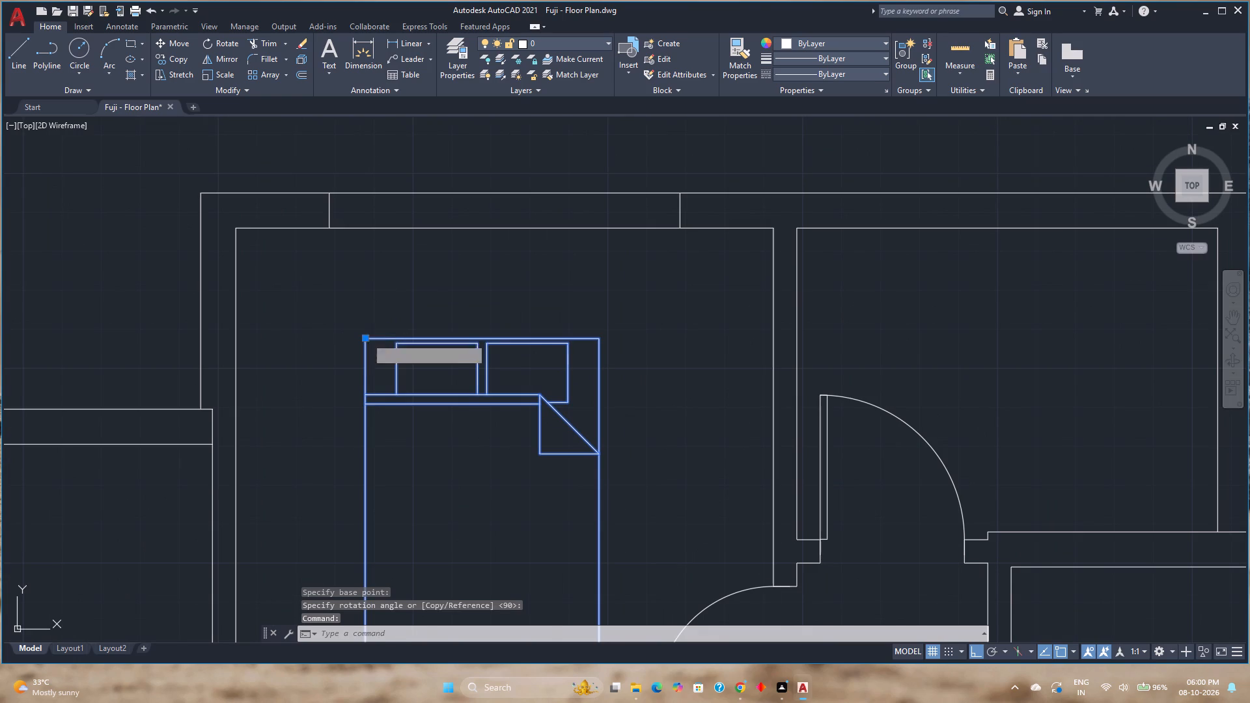
{"action": "left_click", "coordinate": [400, 229]}
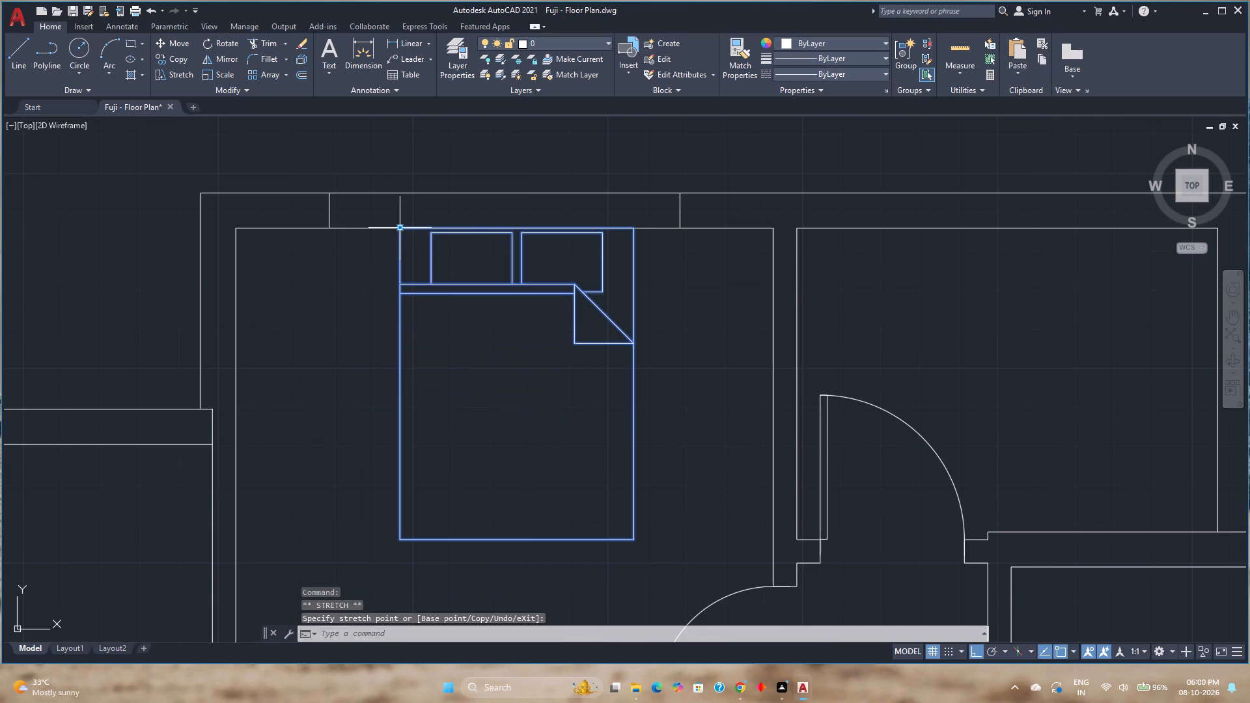
{"action": "scroll", "coordinate": [454, 326], "scroll_direction": "down", "scroll_amount": 2}
{"action": "middle_click_drag", "start_coordinate": [454, 326], "coordinate": [424, 282]}
{"action": "scroll", "coordinate": [424, 281], "scroll_direction": "down", "scroll_amount": 1}
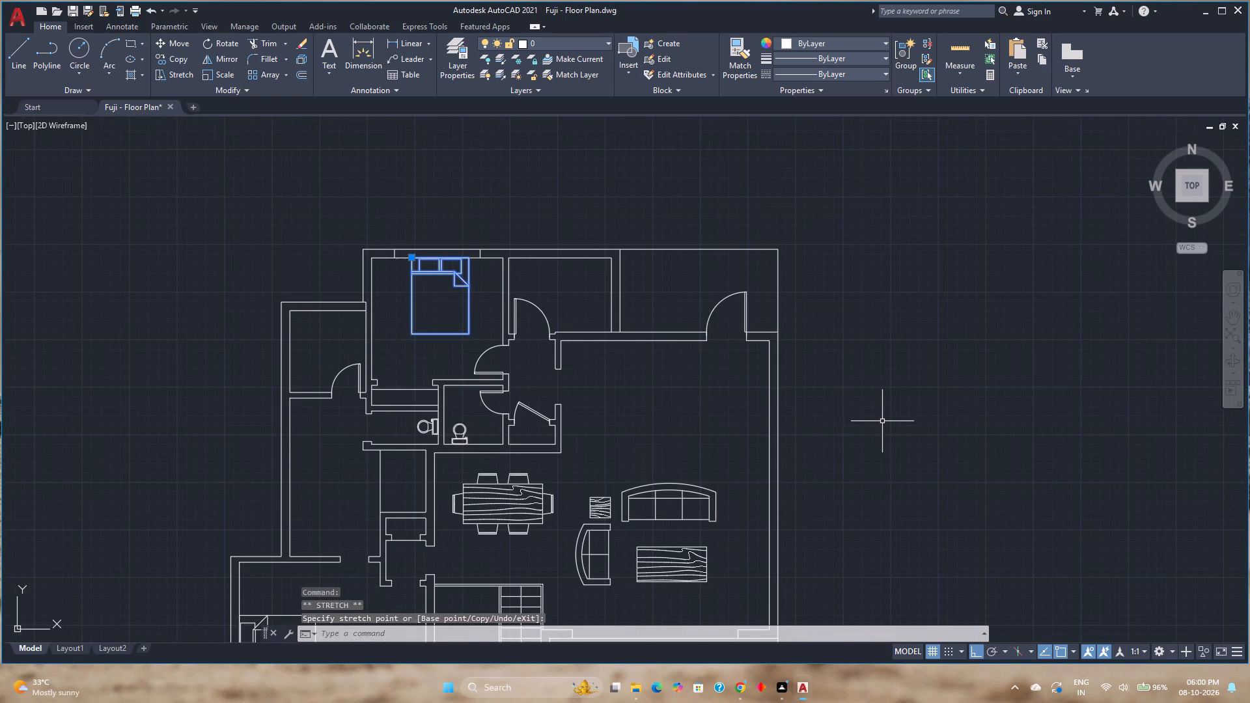
{"action": "key", "text": "Escape"}
Save the floor plan drawing.
{"action": "key", "text": "ctrl+s"}
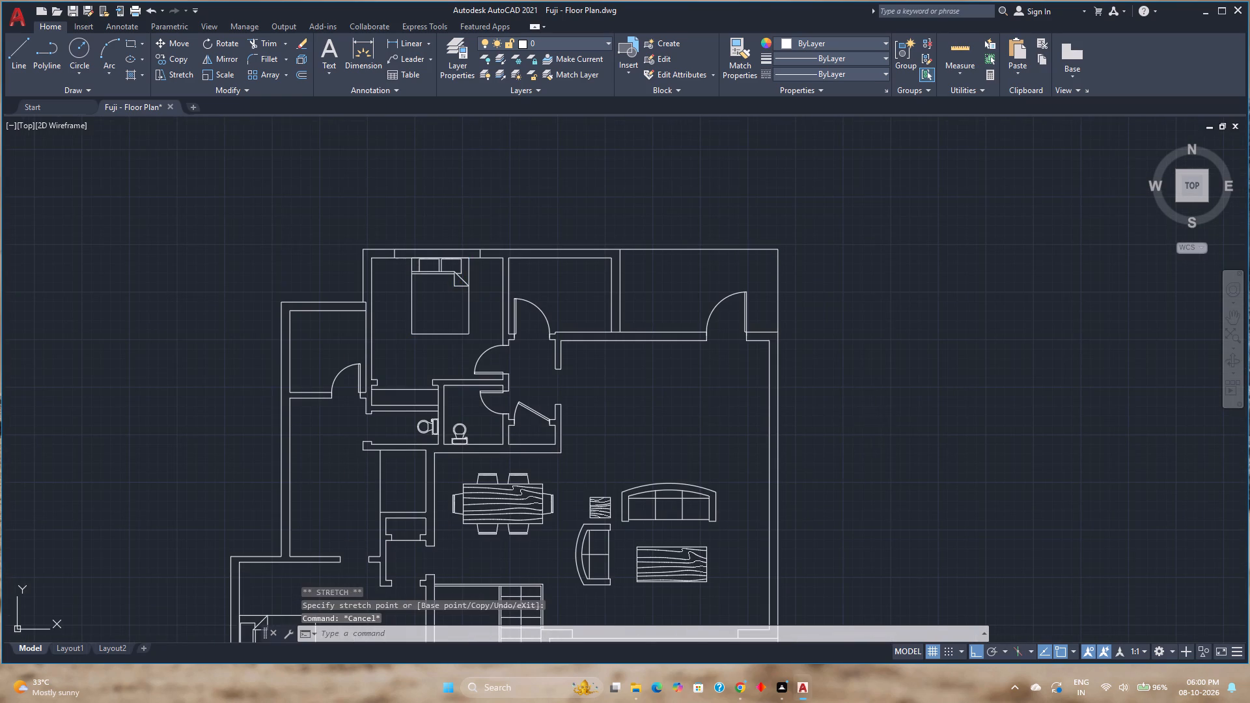
Review the whole furnished floor plan, then examine the dining, living, staircase and southern areas more closely.
{"action": "scroll", "coordinate": [619, 407], "scroll_direction": "down", "scroll_amount": 2}
{"action": "middle_click_drag", "start_coordinate": [619, 407], "coordinate": [558, 310]}
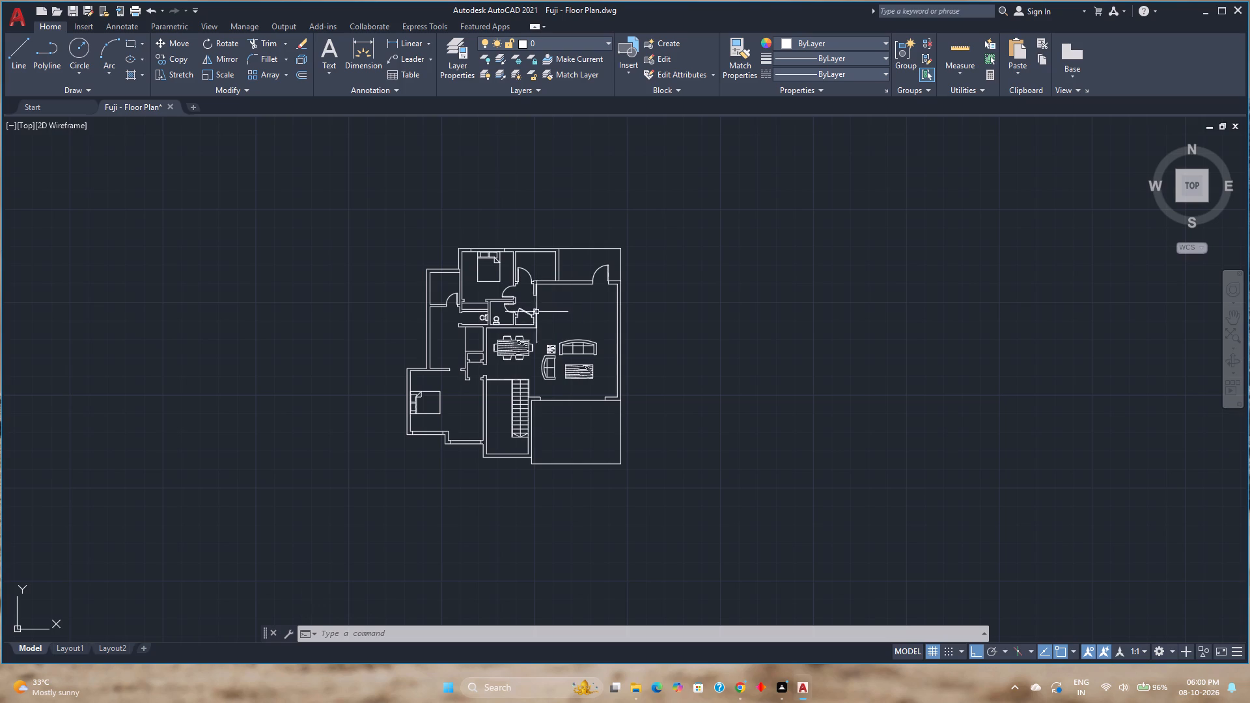
{"action": "scroll", "coordinate": [540, 359], "scroll_direction": "up", "scroll_amount": 2}
{"action": "middle_click_drag", "start_coordinate": [540, 359], "coordinate": [441, 340]}
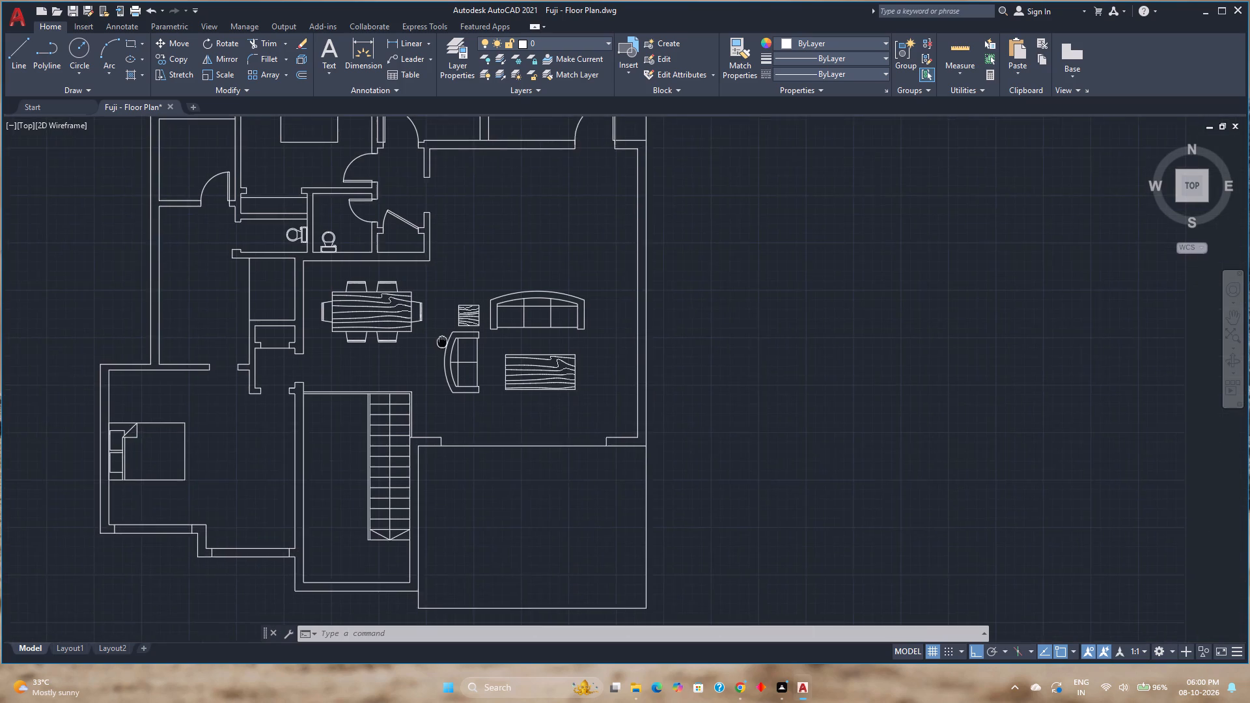
{"action": "middle_click_drag", "start_coordinate": [441, 340], "coordinate": [486, 357]}
{"action": "scroll", "coordinate": [486, 357], "scroll_direction": "down", "scroll_amount": 1}
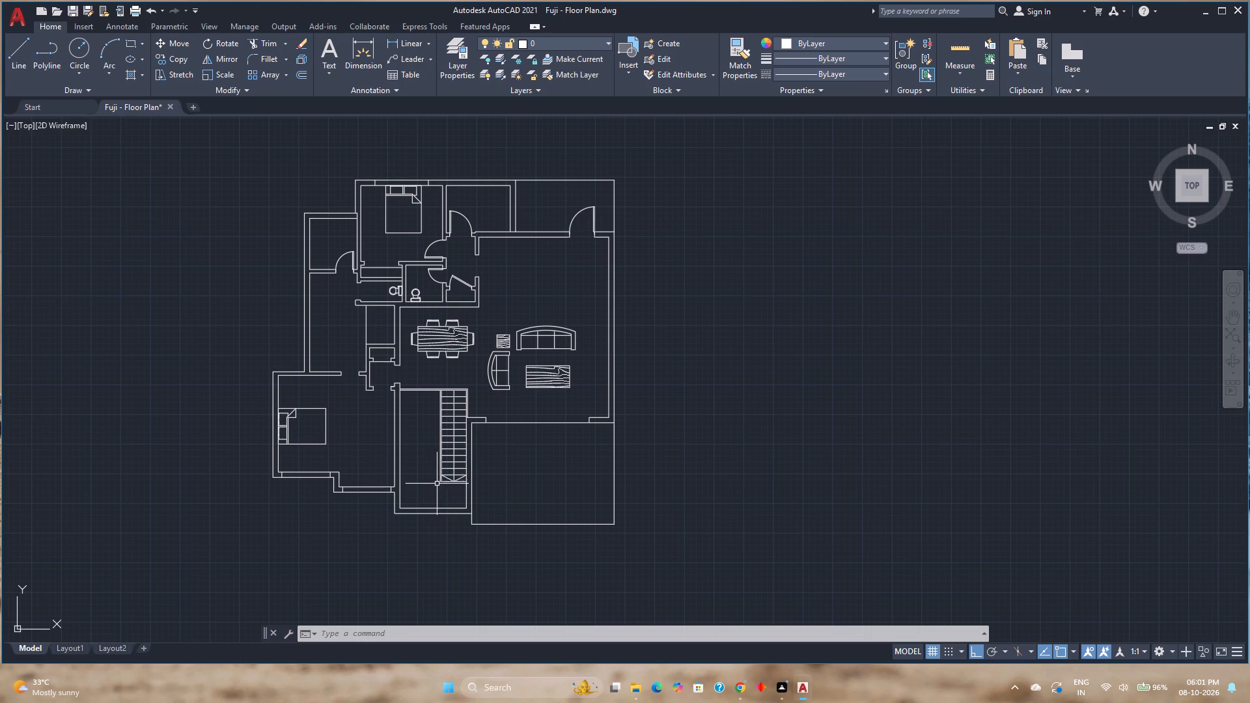
{"action": "scroll", "coordinate": [477, 476], "scroll_direction": "up", "scroll_amount": 1}
{"action": "middle_click_drag", "start_coordinate": [477, 476], "coordinate": [543, 510]}
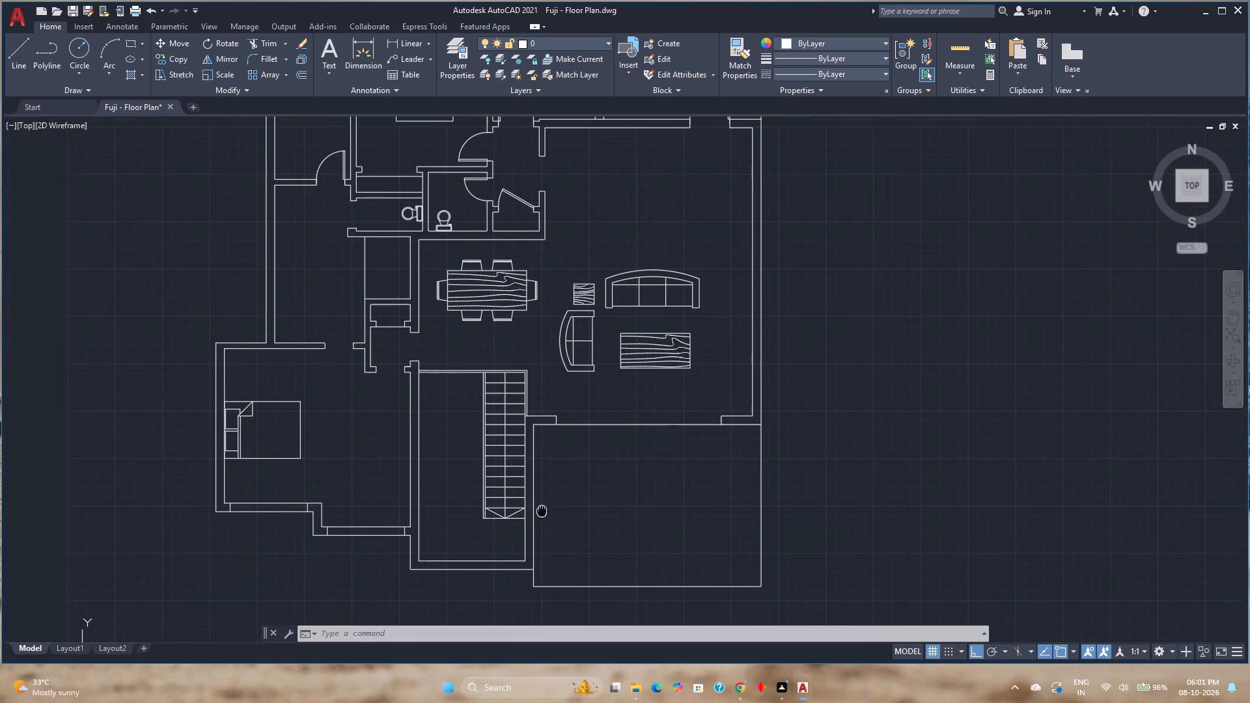
{"action": "middle_click_drag", "start_coordinate": [543, 510], "coordinate": [544, 510]}
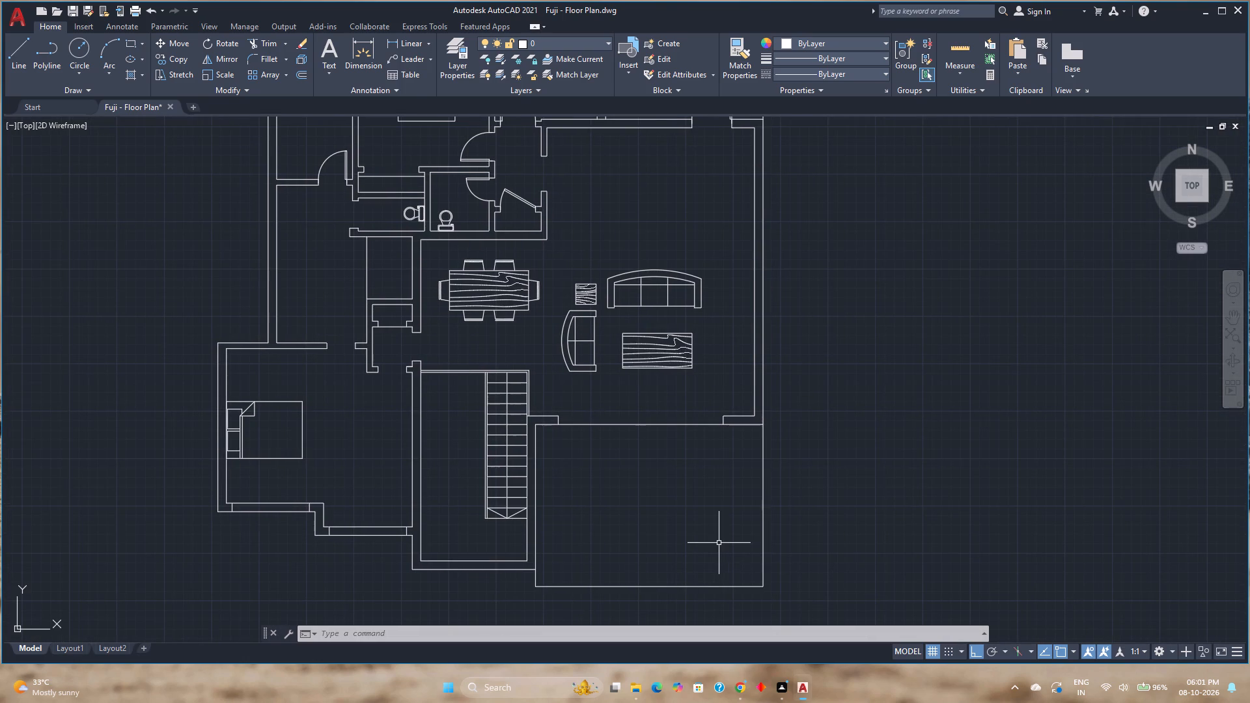
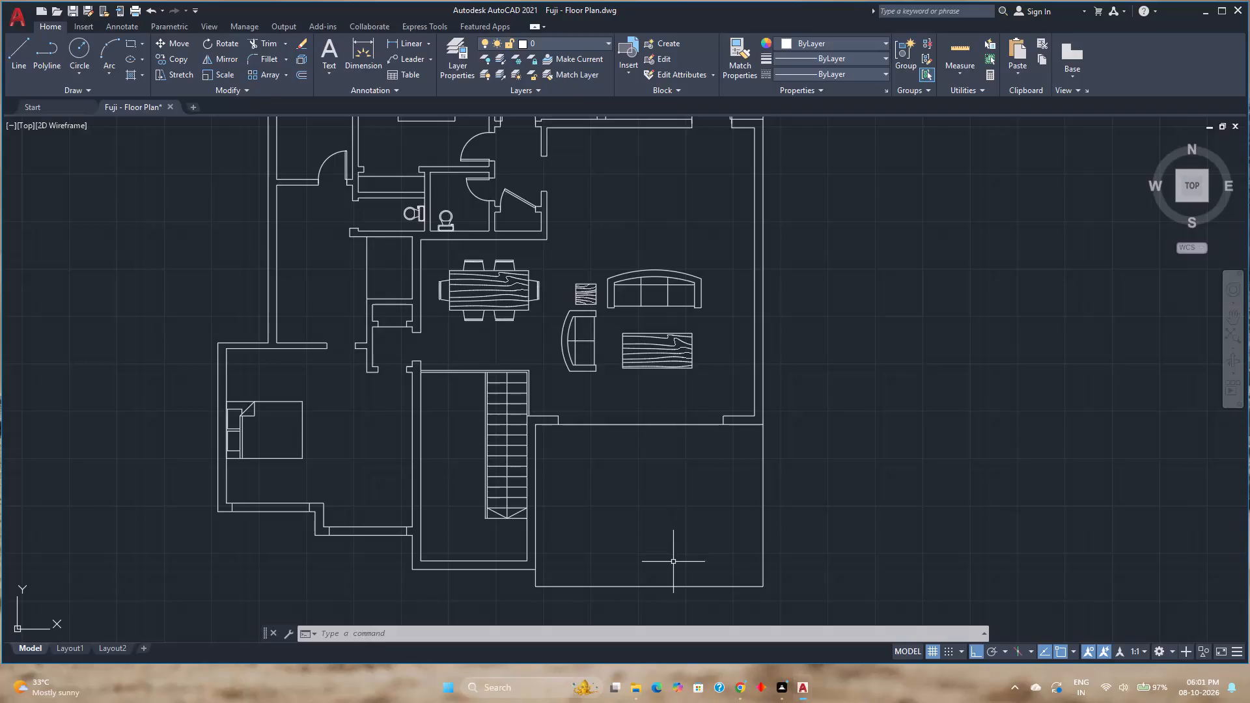
Copy the door of the room east of the north bedroom onto the west jamb corner of that bedroom's closet opening.
{"action": "scroll", "coordinate": [693, 547], "scroll_direction": "down", "scroll_amount": 1}
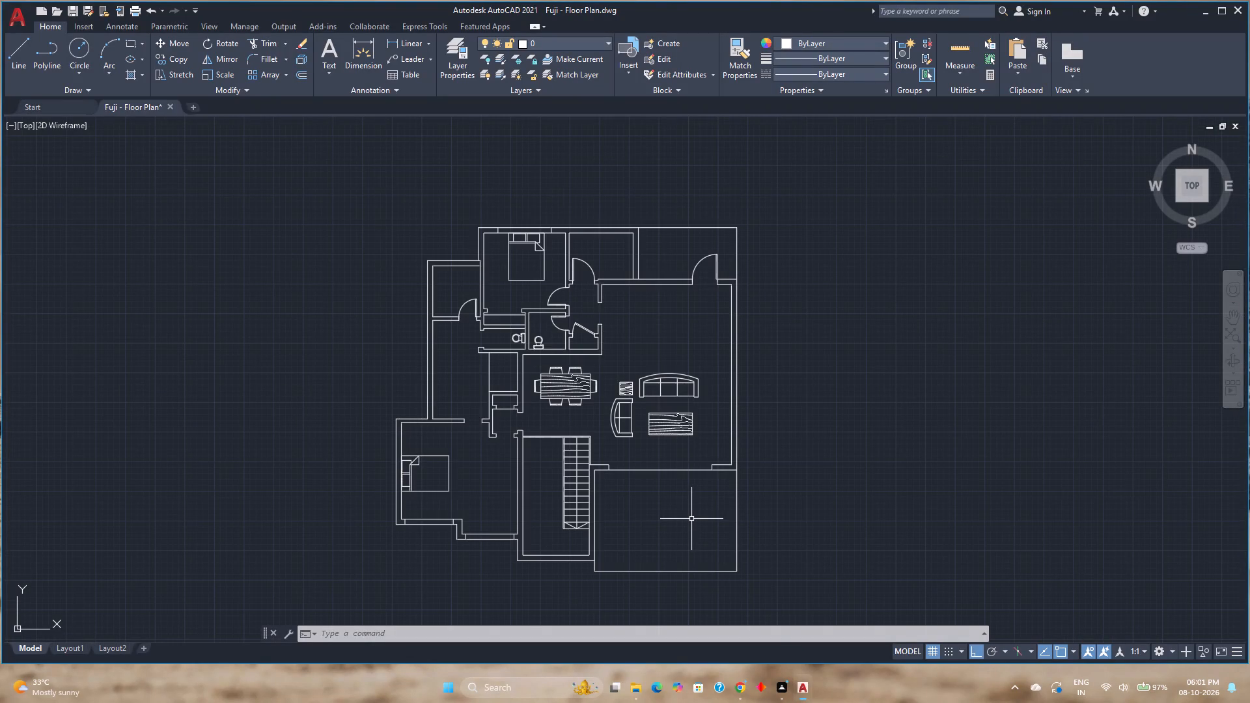
{"action": "scroll", "coordinate": [545, 356], "scroll_direction": "up", "scroll_amount": 2}
{"action": "middle_click_drag", "start_coordinate": [544, 355], "coordinate": [600, 516]}
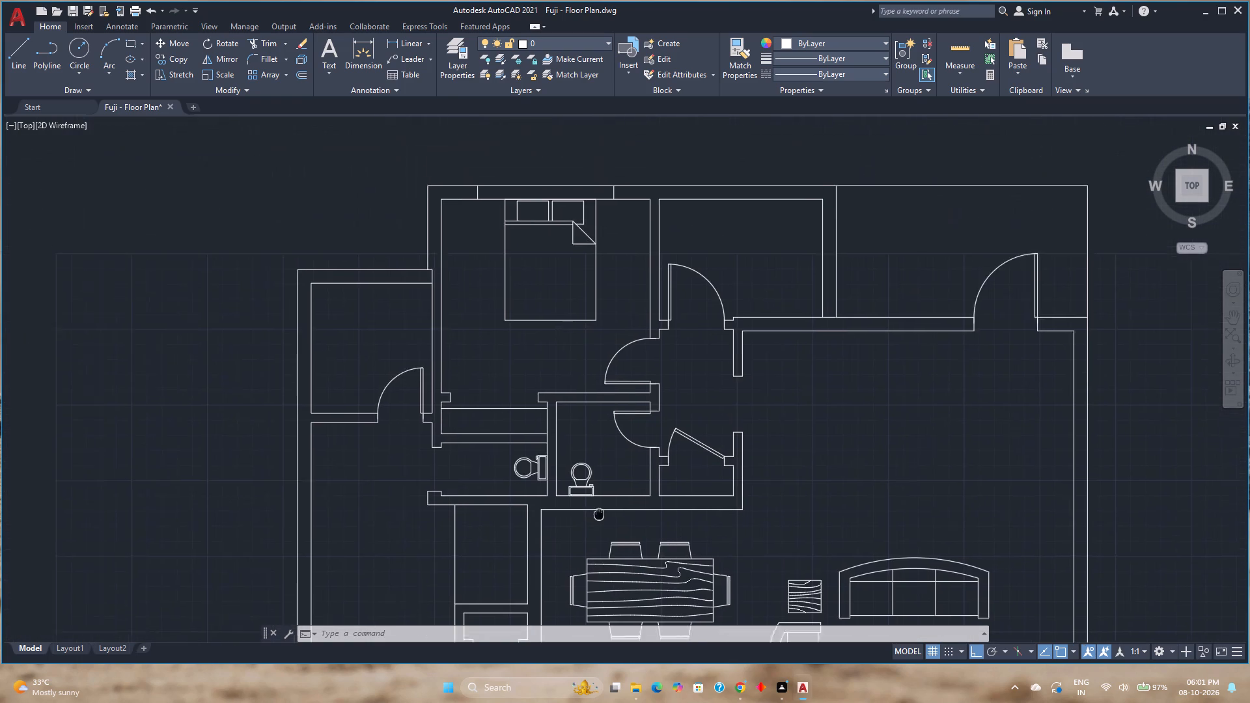
{"action": "middle_click_drag", "start_coordinate": [600, 516], "coordinate": [605, 529]}
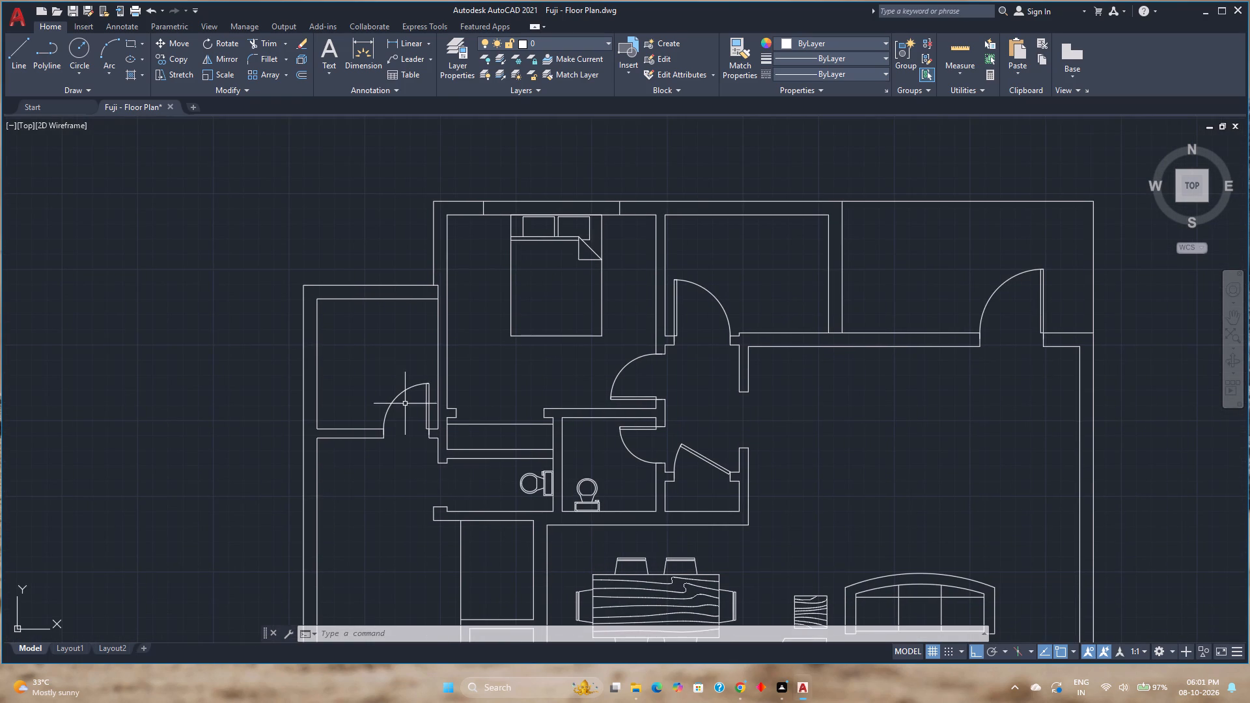
{"action": "scroll", "coordinate": [474, 383], "scroll_direction": "up", "scroll_amount": 2}
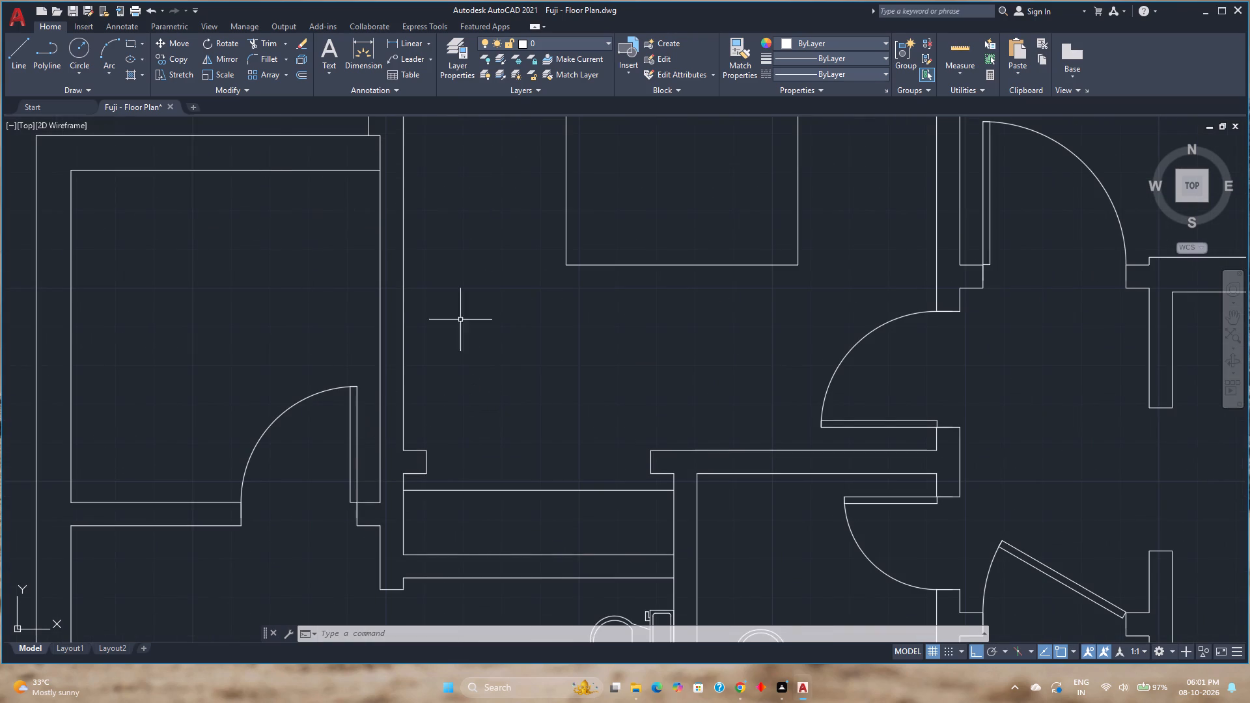
{"action": "scroll", "coordinate": [538, 490], "scroll_direction": "down", "scroll_amount": 1}
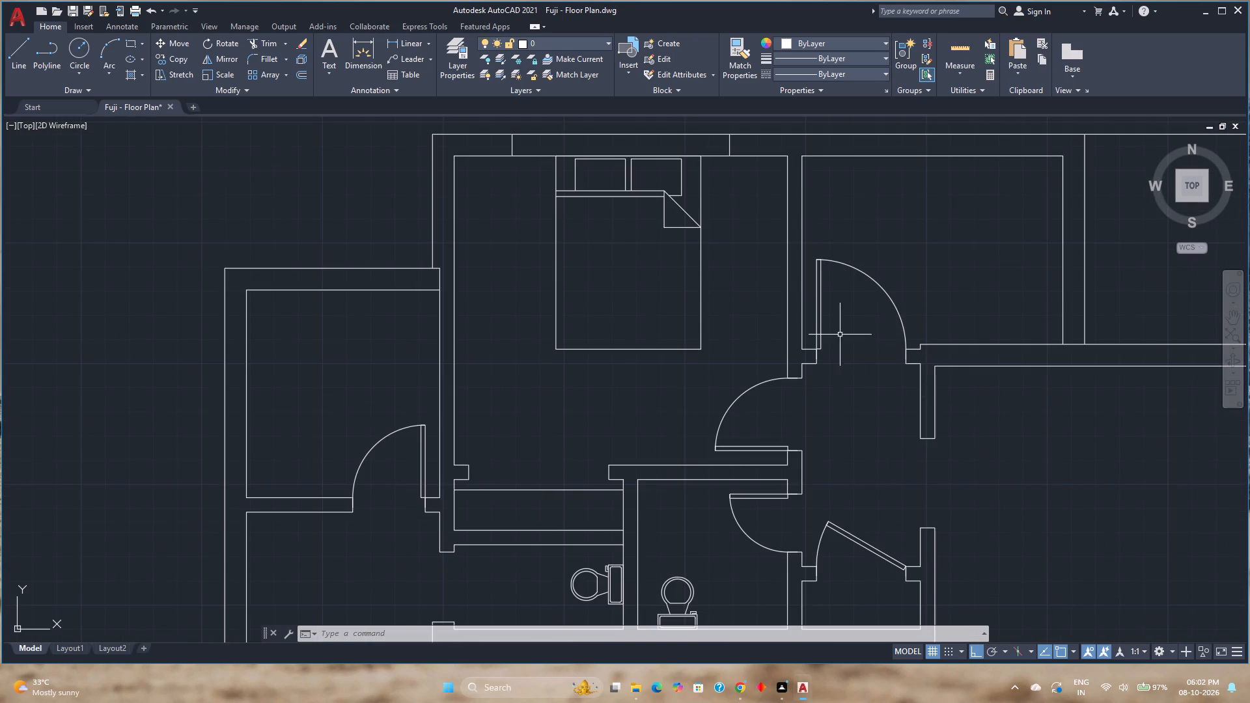
{"action": "left_click", "coordinate": [815, 331]}
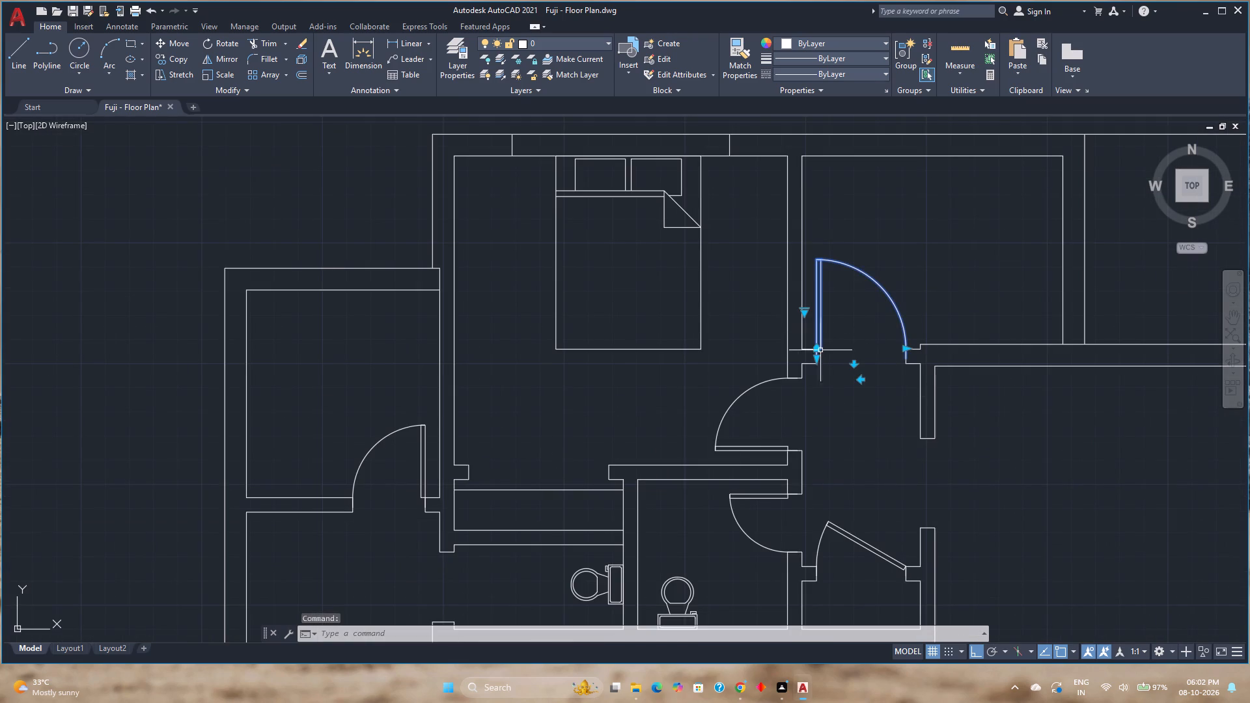
{"action": "left_click", "coordinate": [175, 60]}
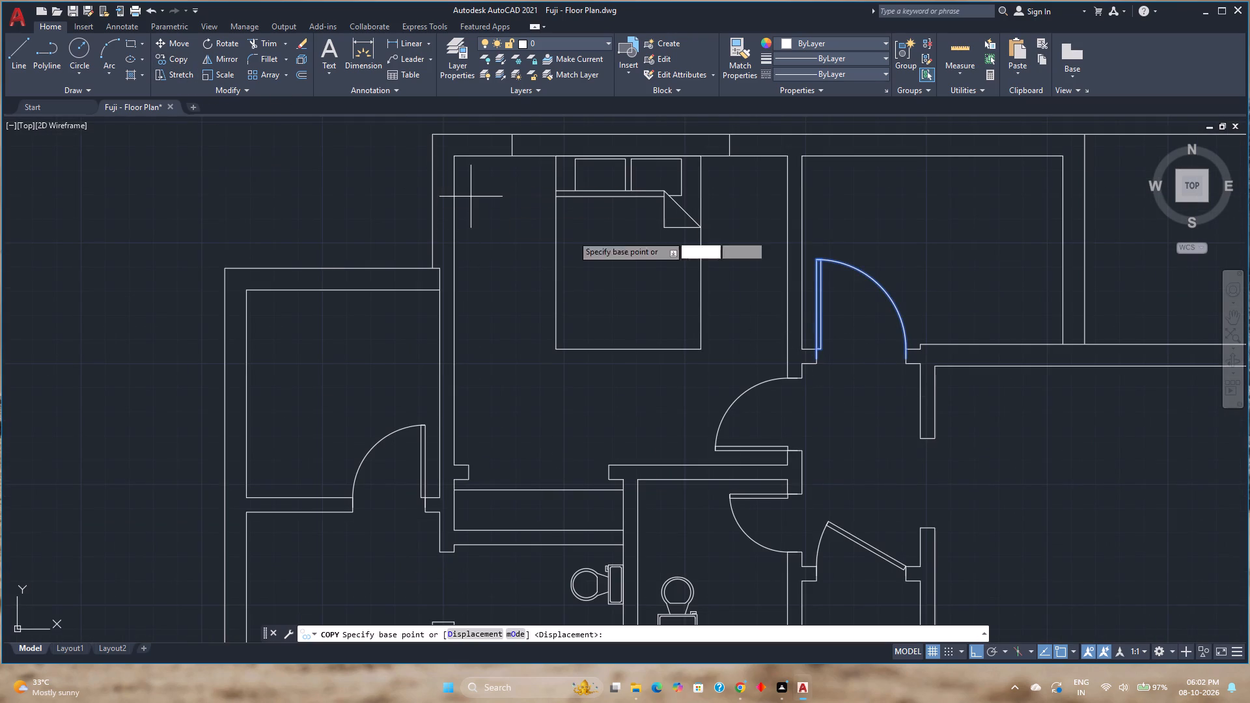
{"action": "scroll", "coordinate": [779, 344], "scroll_direction": "up", "scroll_amount": 1}
{"action": "scroll", "coordinate": [848, 344], "scroll_direction": "up", "scroll_amount": 2}
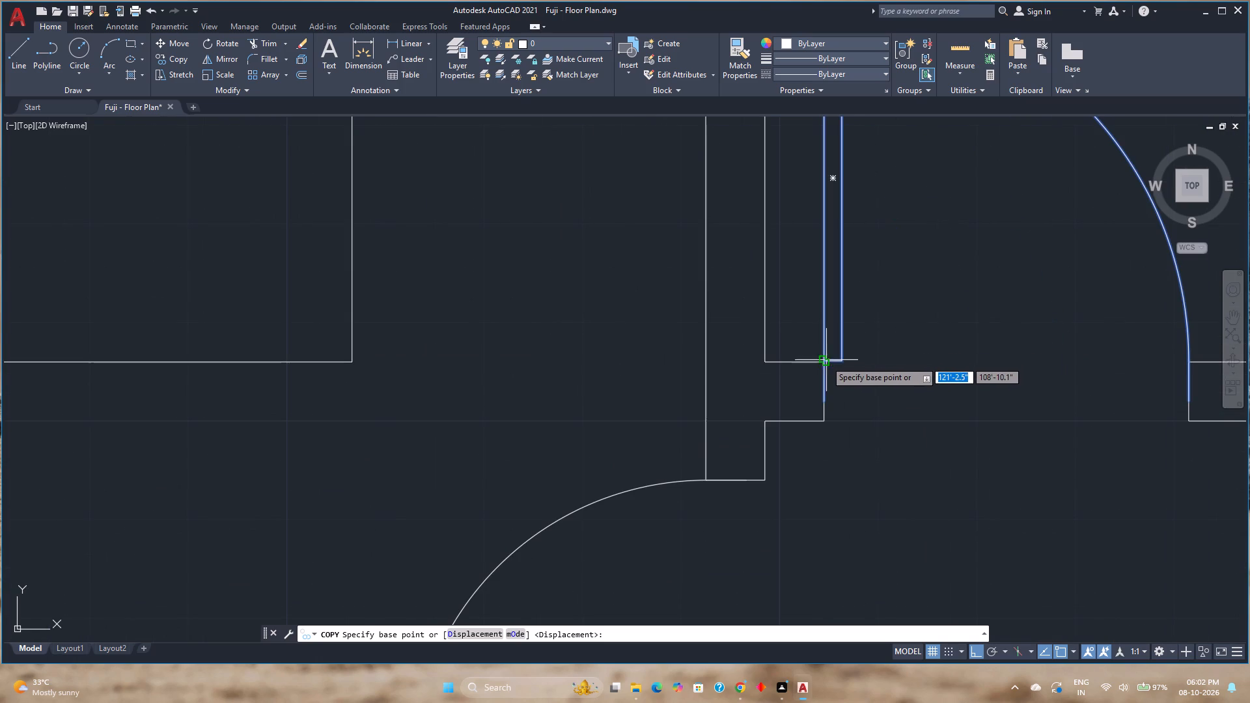
{"action": "left_click", "coordinate": [822, 363]}
{"action": "scroll", "coordinate": [714, 391], "scroll_direction": "down", "scroll_amount": 2}
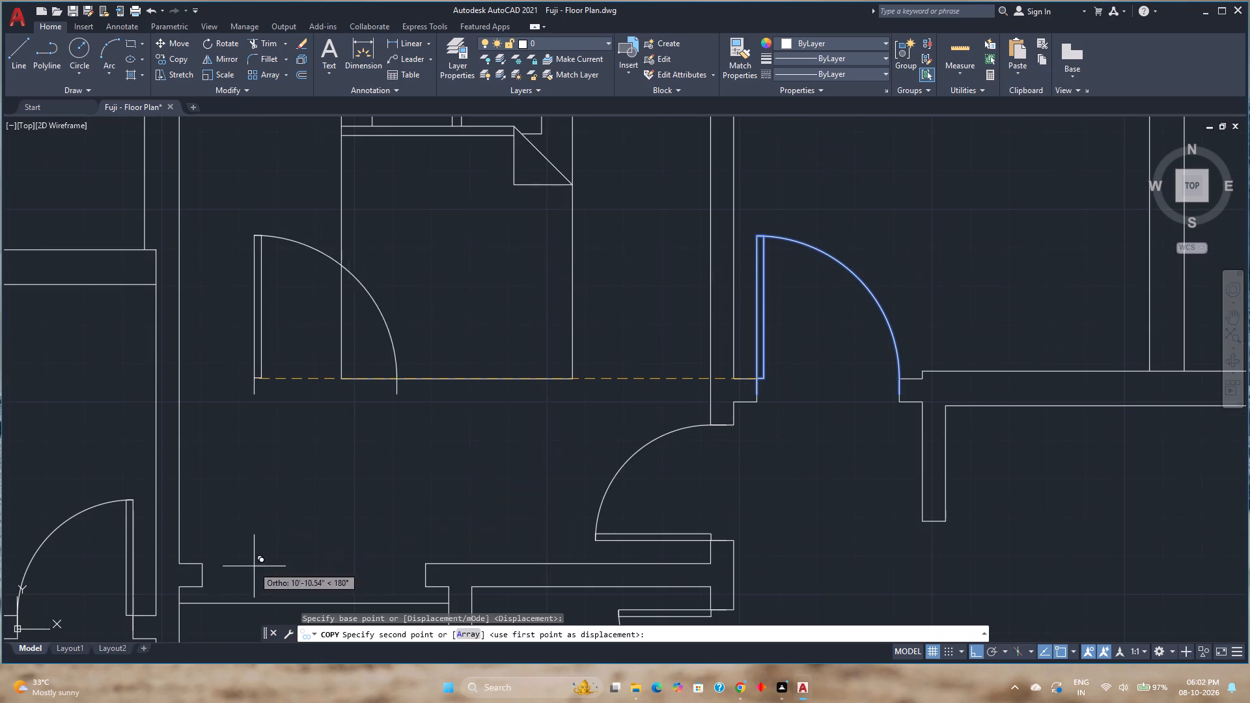
{"action": "left_click", "coordinate": [203, 566]}
{"action": "key", "text": "Escape"}
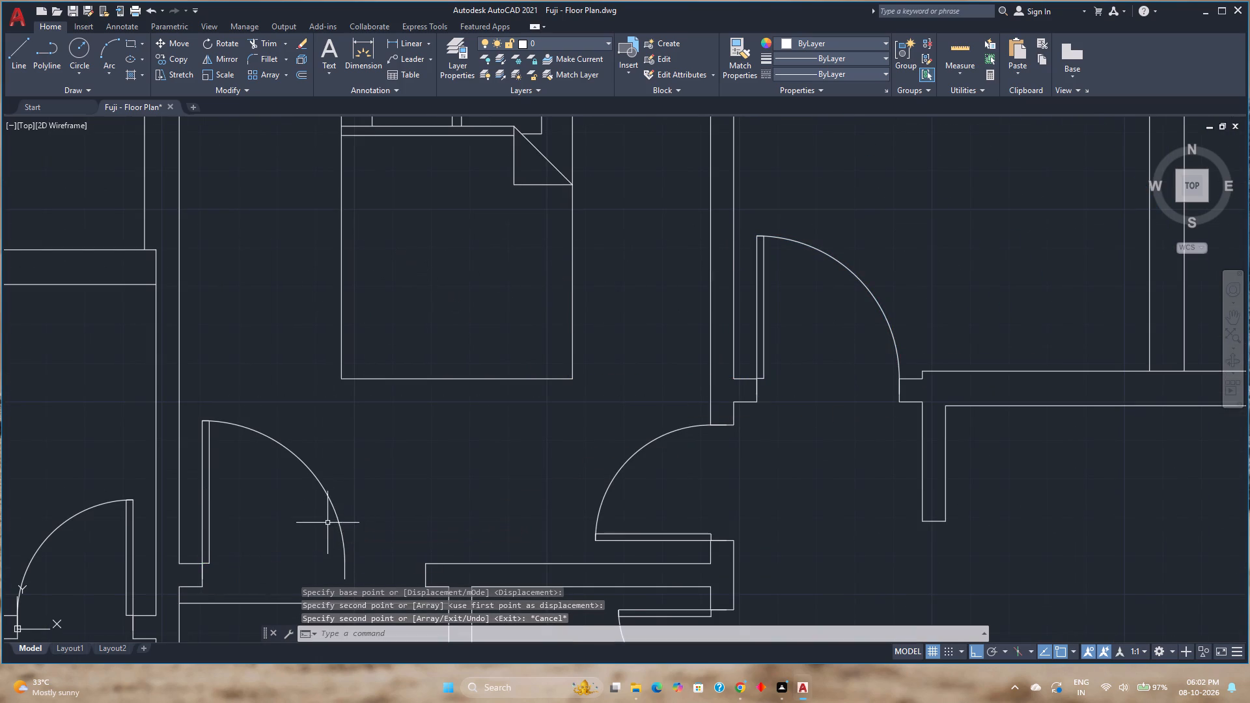
Set the copied closet door's opening angle to Open 30º.
{"action": "left_click", "coordinate": [342, 525]}
{"action": "left_click", "coordinate": [339, 528]}
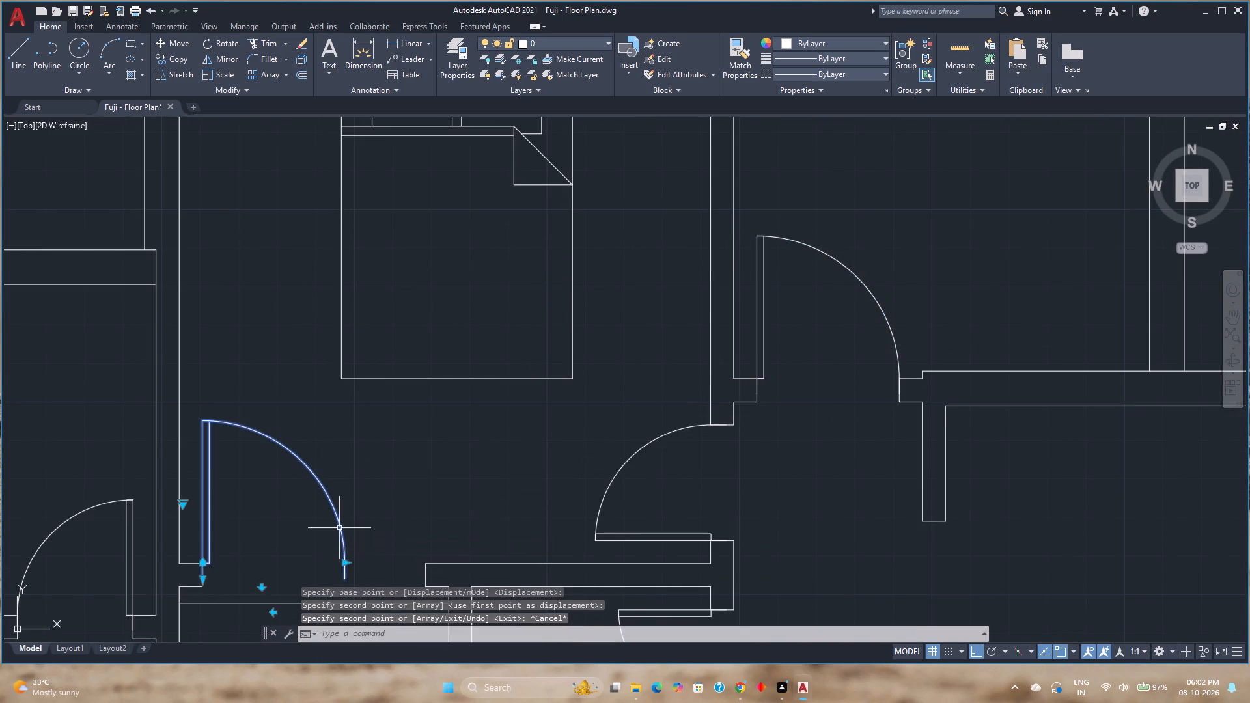
{"action": "key", "text": "Escape"}
{"action": "left_click", "coordinate": [211, 553]}
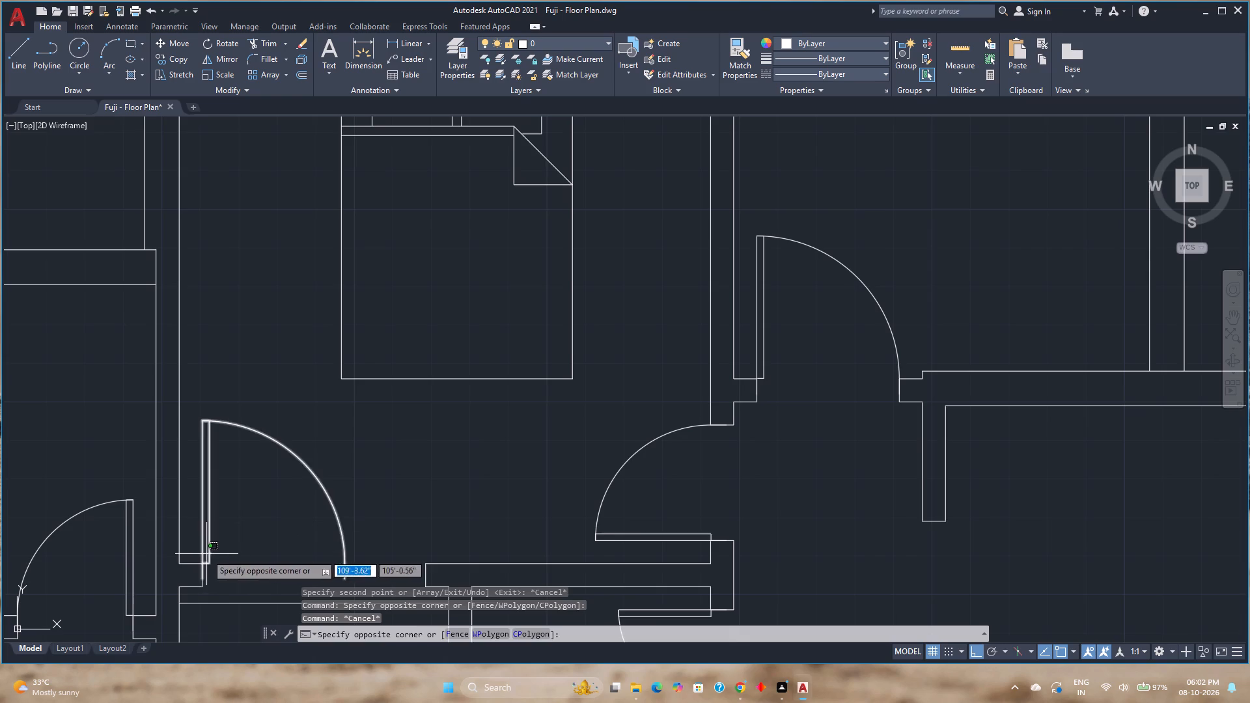
{"action": "left_click", "coordinate": [206, 555]}
{"action": "left_click", "coordinate": [184, 506]}
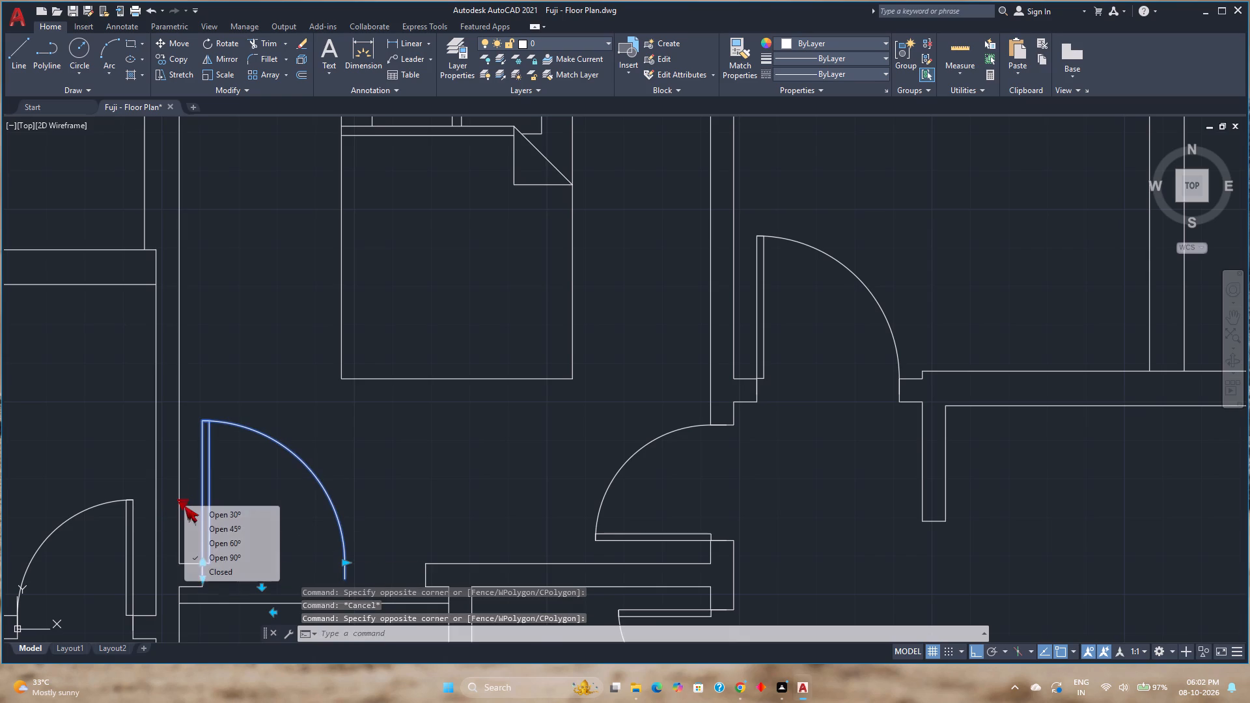
{"action": "left_click", "coordinate": [216, 512]}
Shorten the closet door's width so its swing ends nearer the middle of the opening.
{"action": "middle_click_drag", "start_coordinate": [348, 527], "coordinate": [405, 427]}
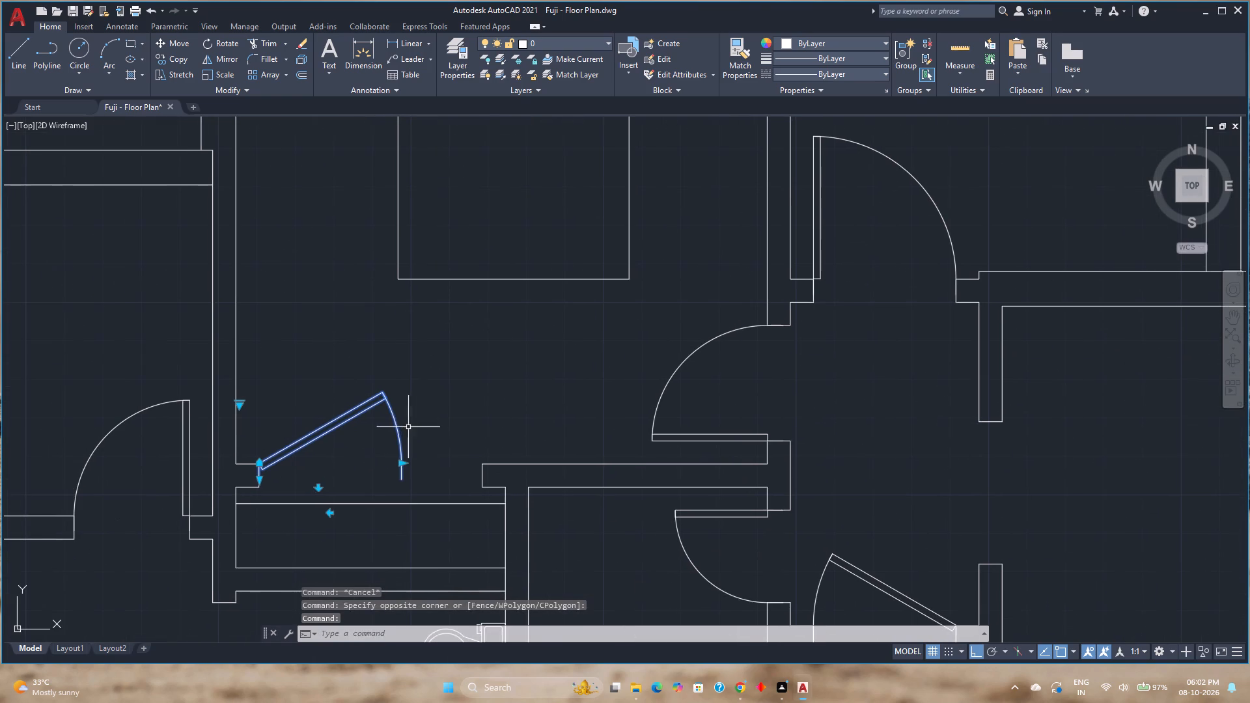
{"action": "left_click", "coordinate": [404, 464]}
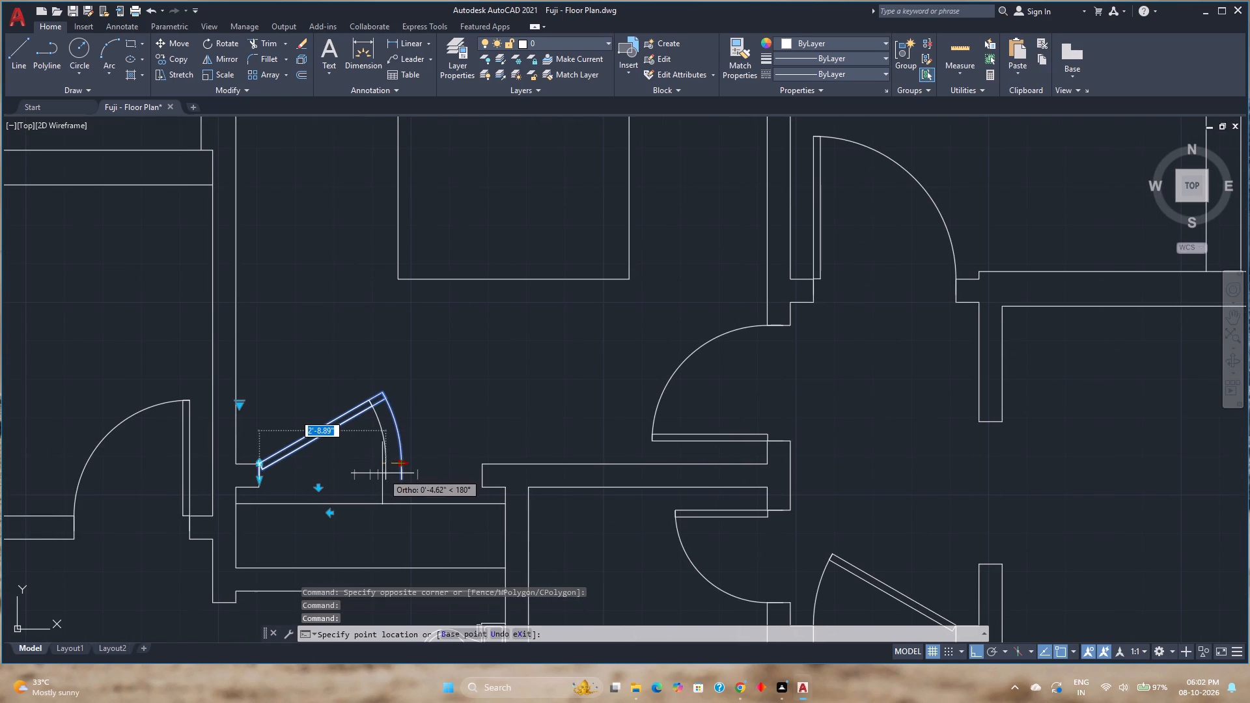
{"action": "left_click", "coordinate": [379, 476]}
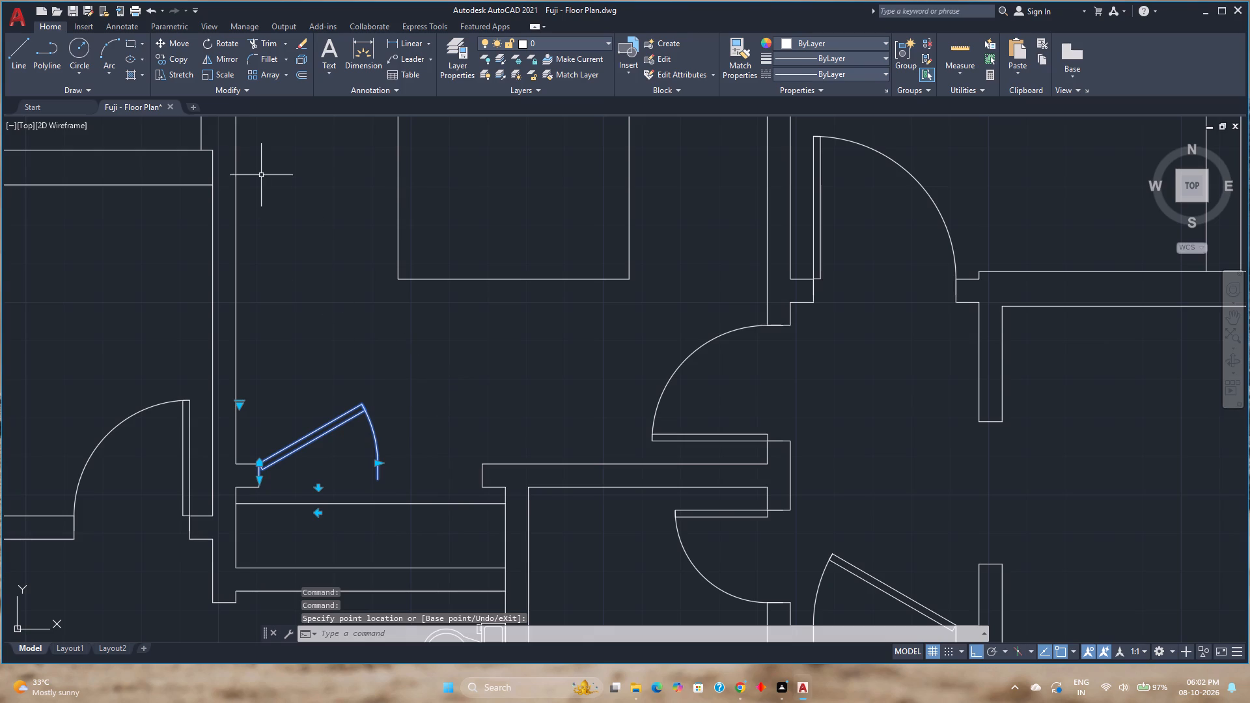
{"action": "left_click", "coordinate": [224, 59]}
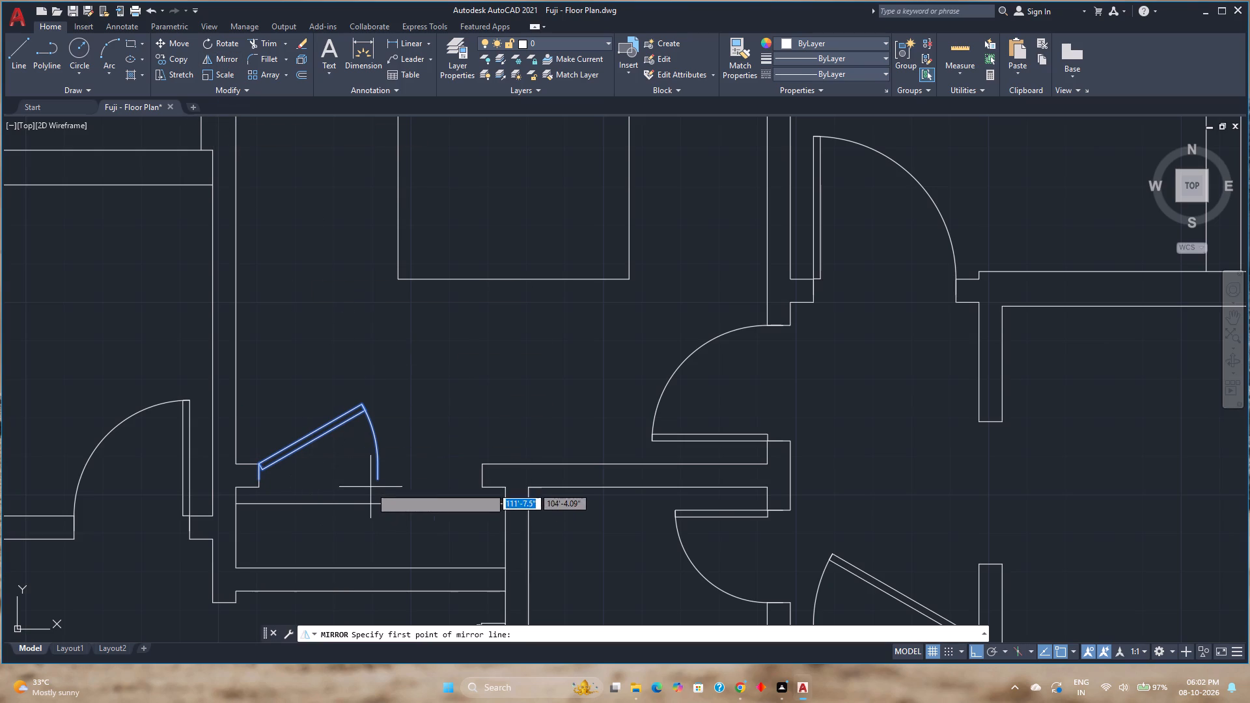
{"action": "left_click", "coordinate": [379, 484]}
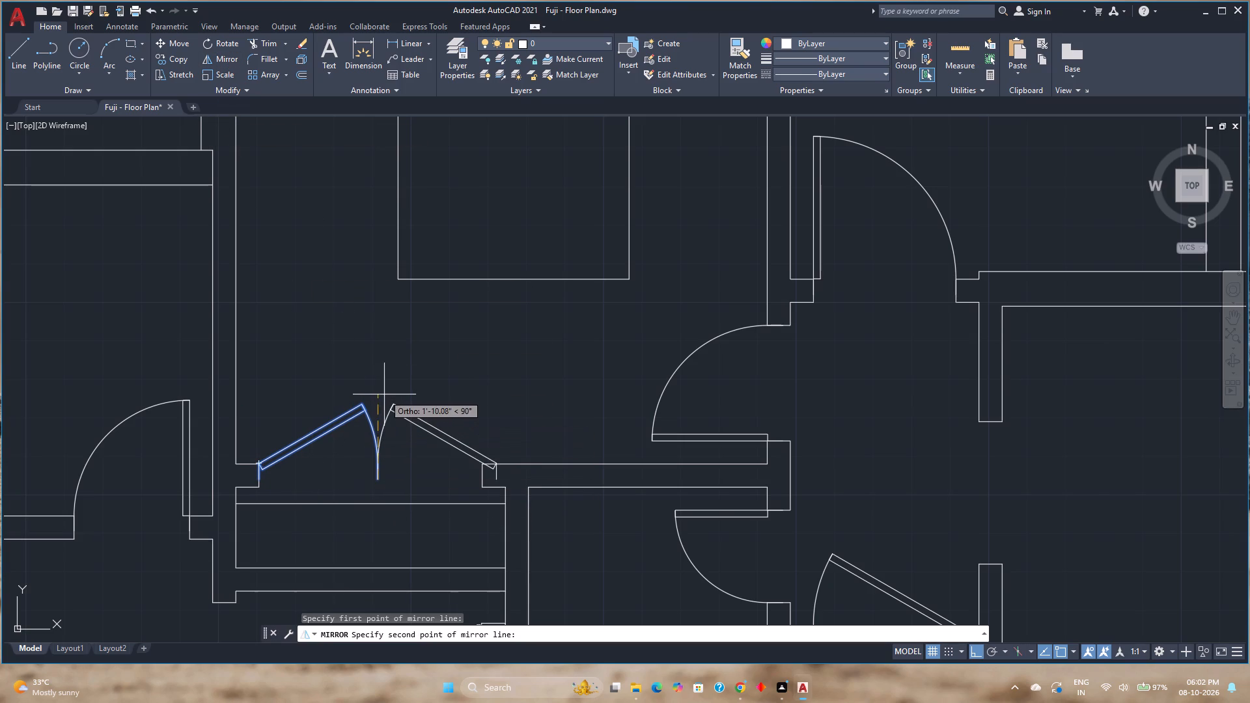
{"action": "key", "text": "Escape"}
Shorten the closet door leaf to a width of about 2'-5" so it covers half the opening.
{"action": "left_click", "coordinate": [376, 450]}
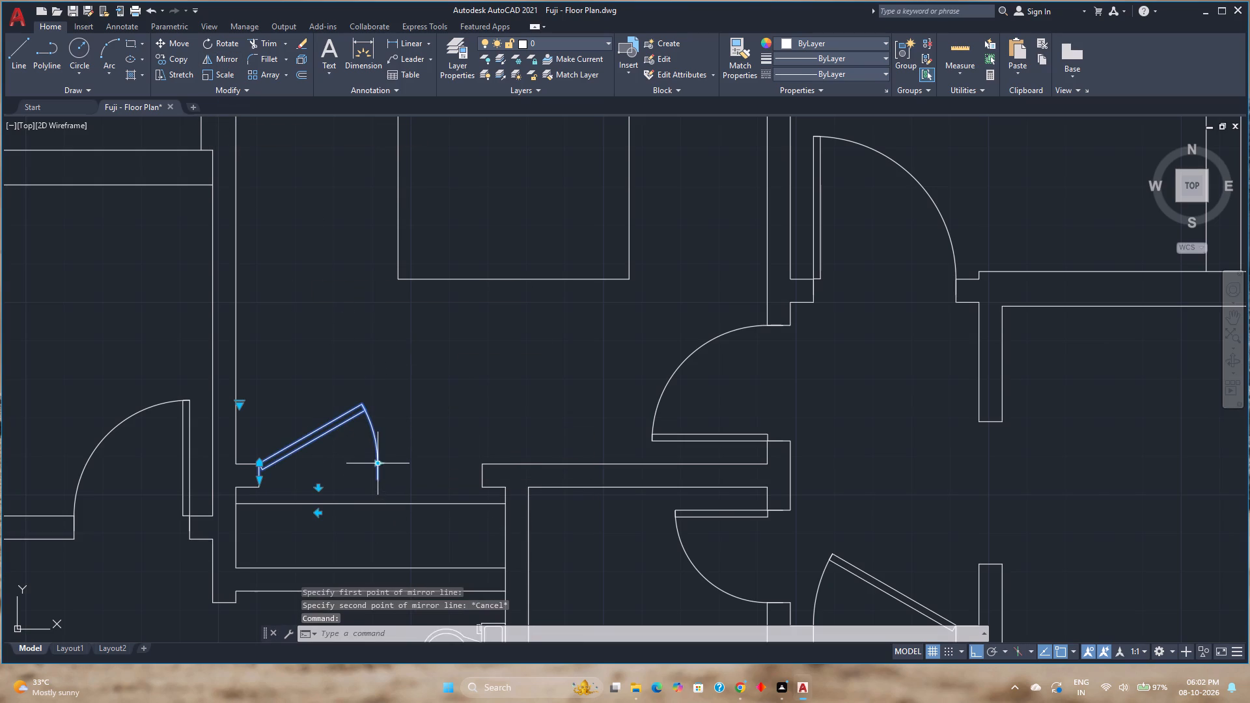
{"action": "left_click", "coordinate": [379, 465]}
{"action": "scroll", "coordinate": [367, 474], "scroll_direction": "up", "scroll_amount": 3}
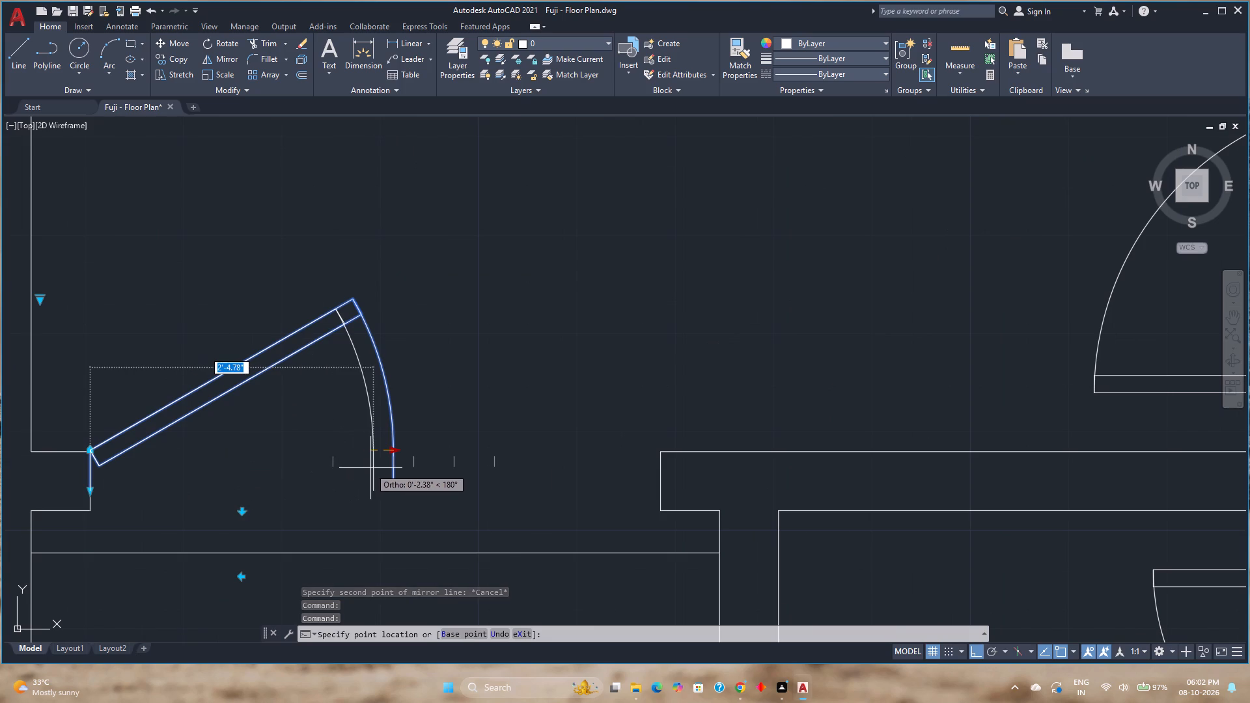
{"action": "left_click", "coordinate": [371, 468]}
{"action": "key", "text": "Escape"}
Mirror the closet door about a vertical line through its swing end to form a double door, keeping the source door.
{"action": "scroll", "coordinate": [344, 498], "scroll_direction": "down", "scroll_amount": 2}
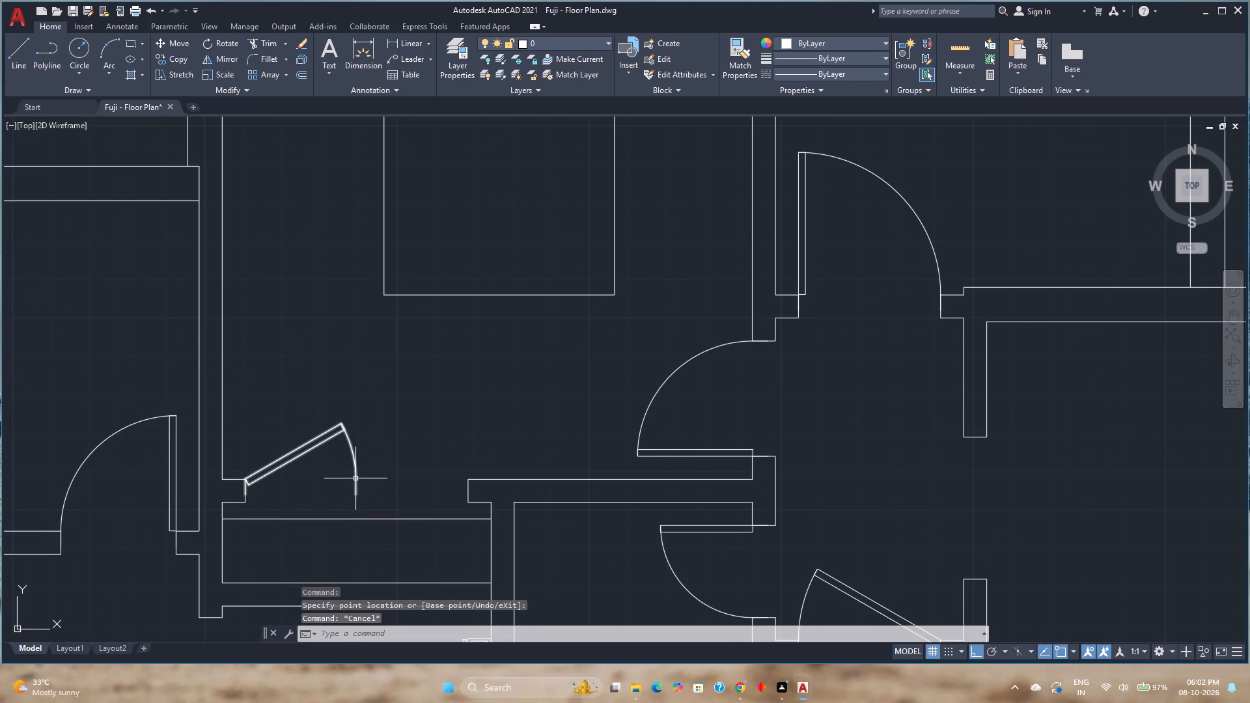
{"action": "left_click", "coordinate": [355, 478]}
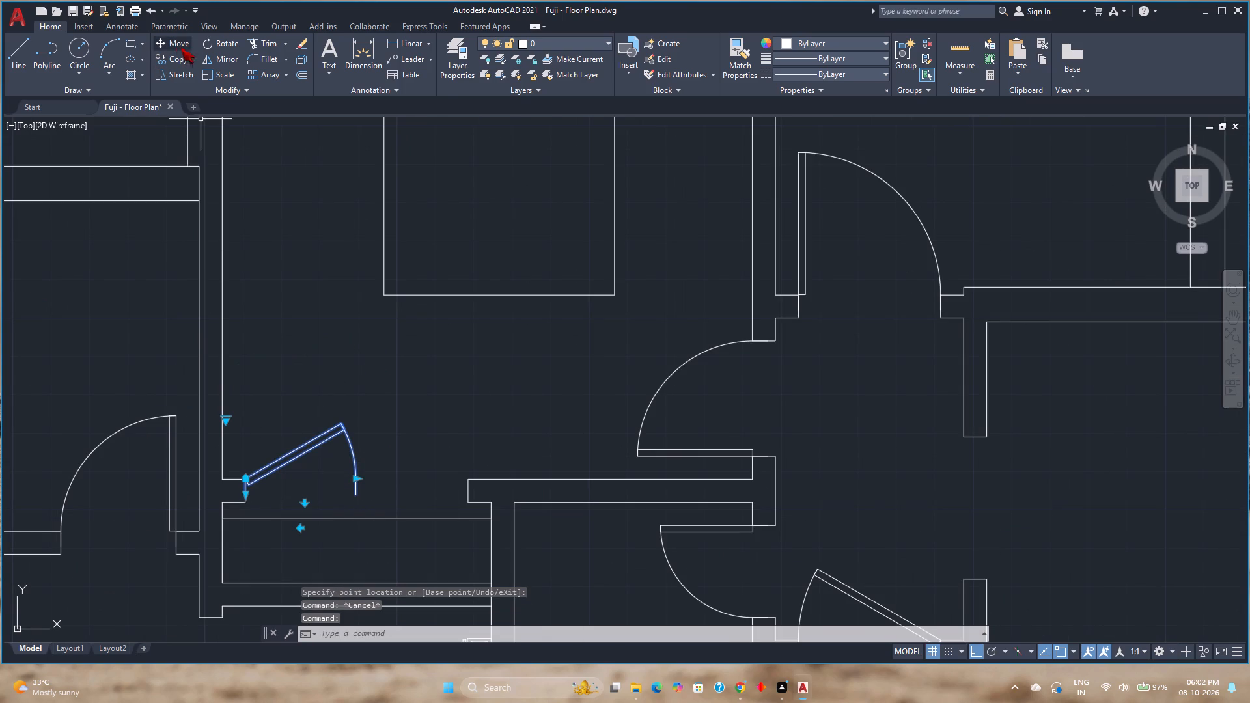
{"action": "left_click", "coordinate": [210, 53]}
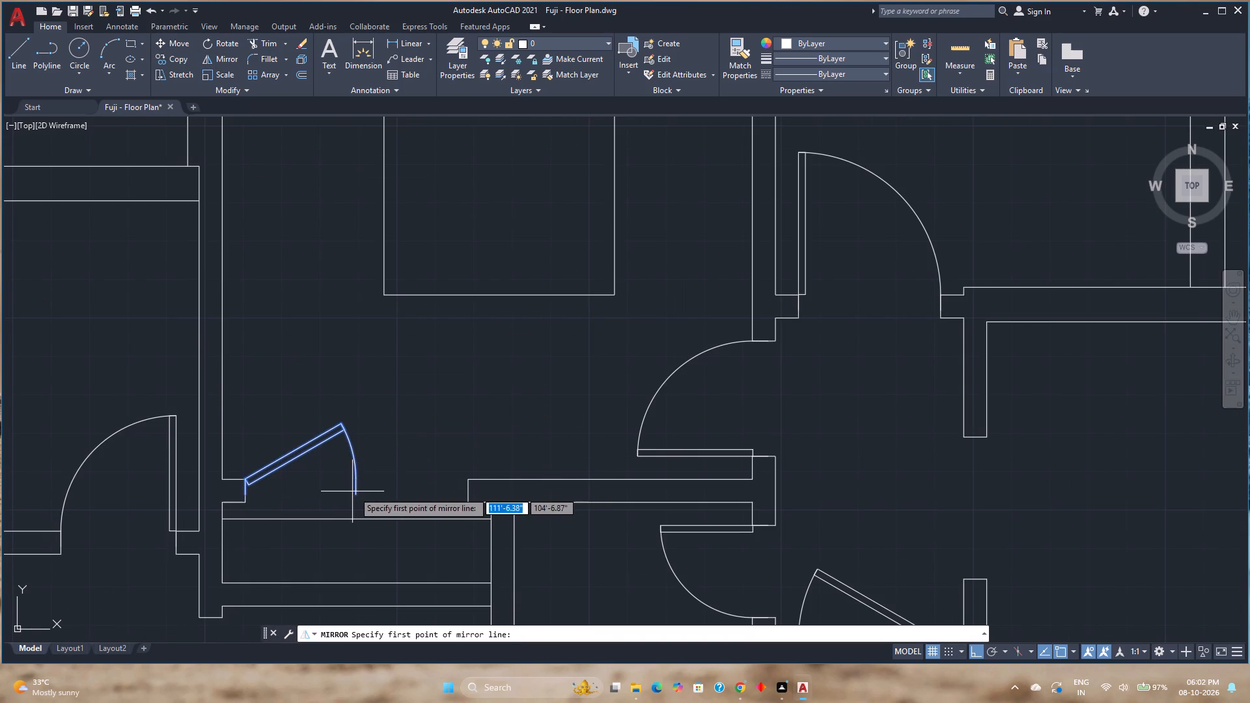
{"action": "left_click", "coordinate": [354, 491]}
{"action": "left_click", "coordinate": [361, 410]}
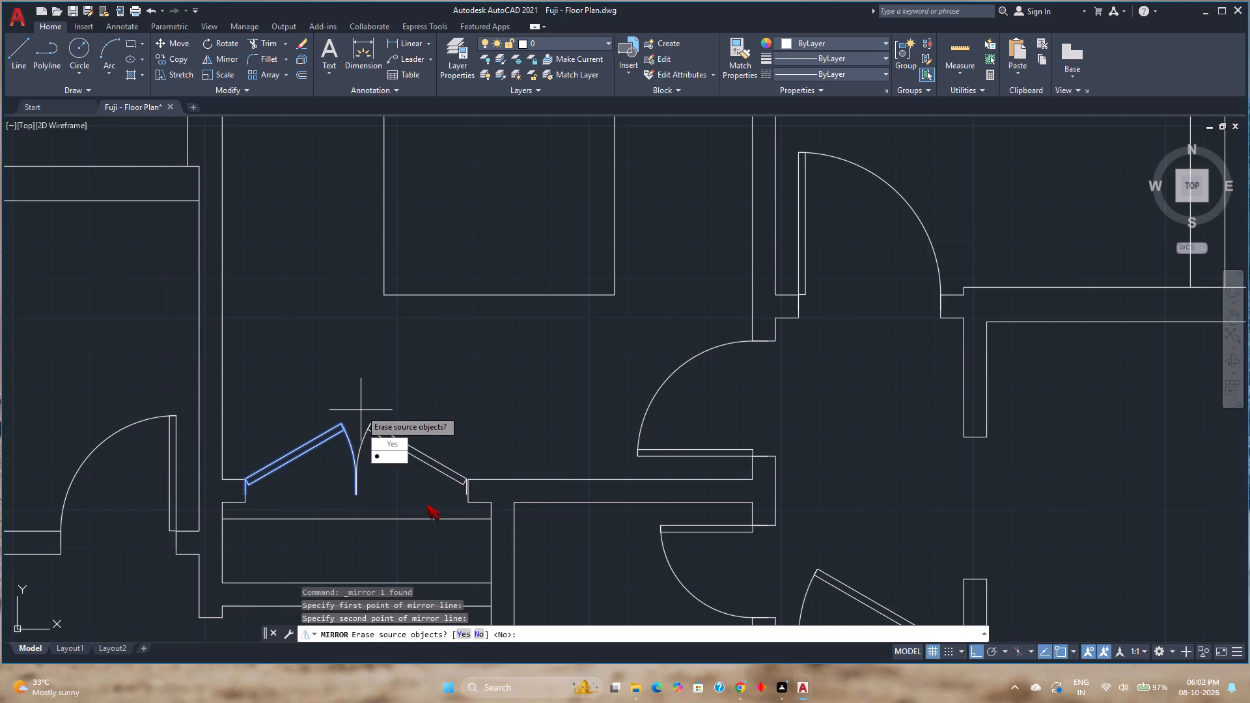
{"action": "left_click_drag", "start_coordinate": [389, 460], "coordinate": [361, 410]}
Move the mirrored door leaf by its hinge corner onto the north corner of the closet opening's east jamb.
{"action": "scroll", "coordinate": [434, 503], "scroll_direction": "up", "scroll_amount": 1}
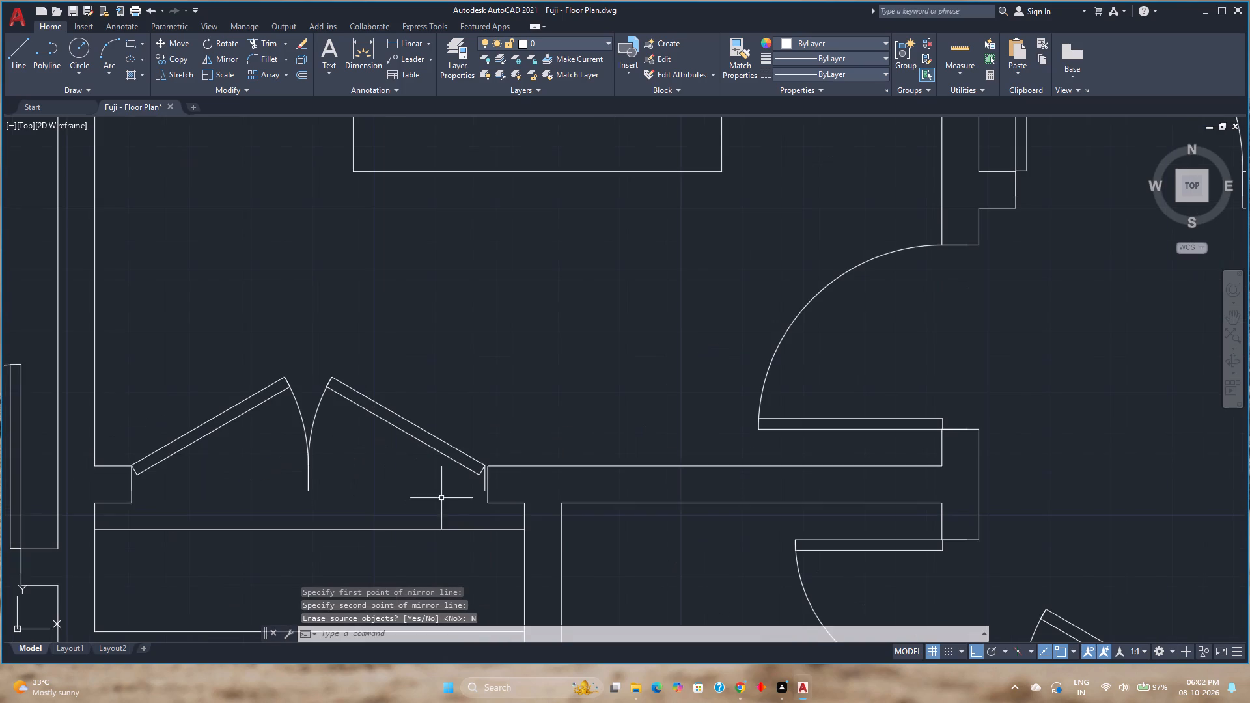
{"action": "left_click", "coordinate": [480, 463]}
{"action": "scroll", "coordinate": [488, 481], "scroll_direction": "up", "scroll_amount": 4}
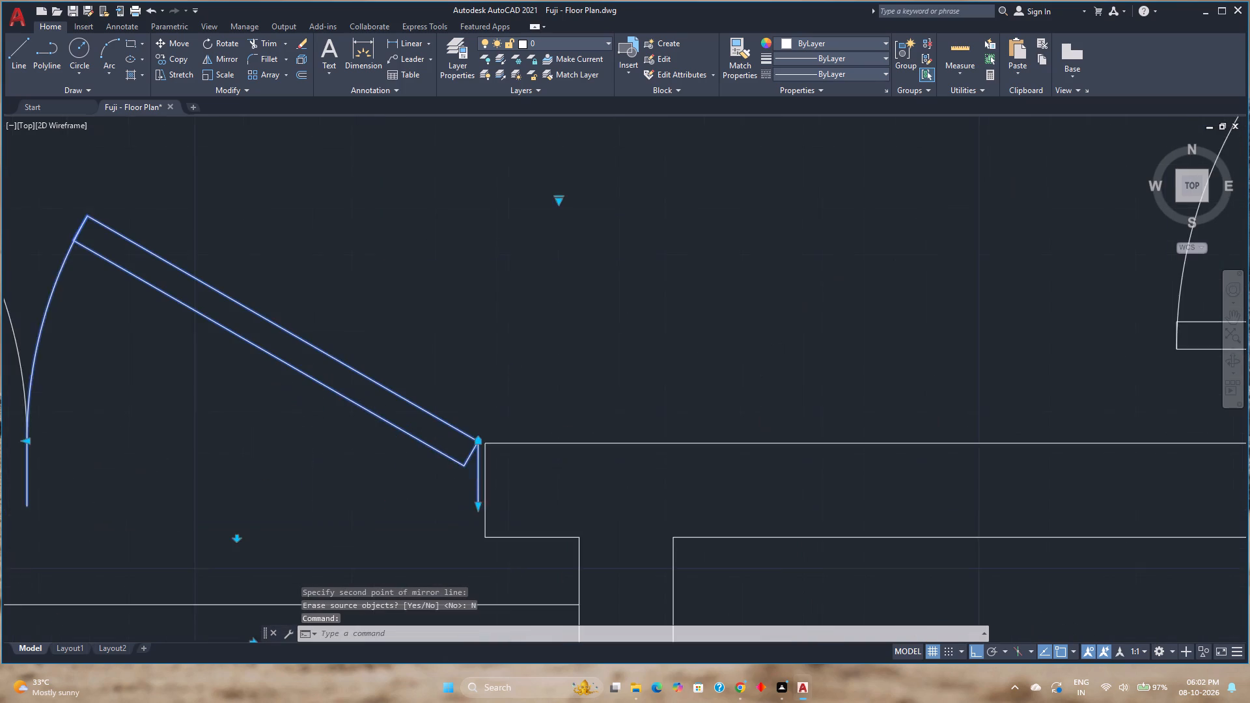
{"action": "key", "text": "m"}
{"action": "key", "text": "Return"}
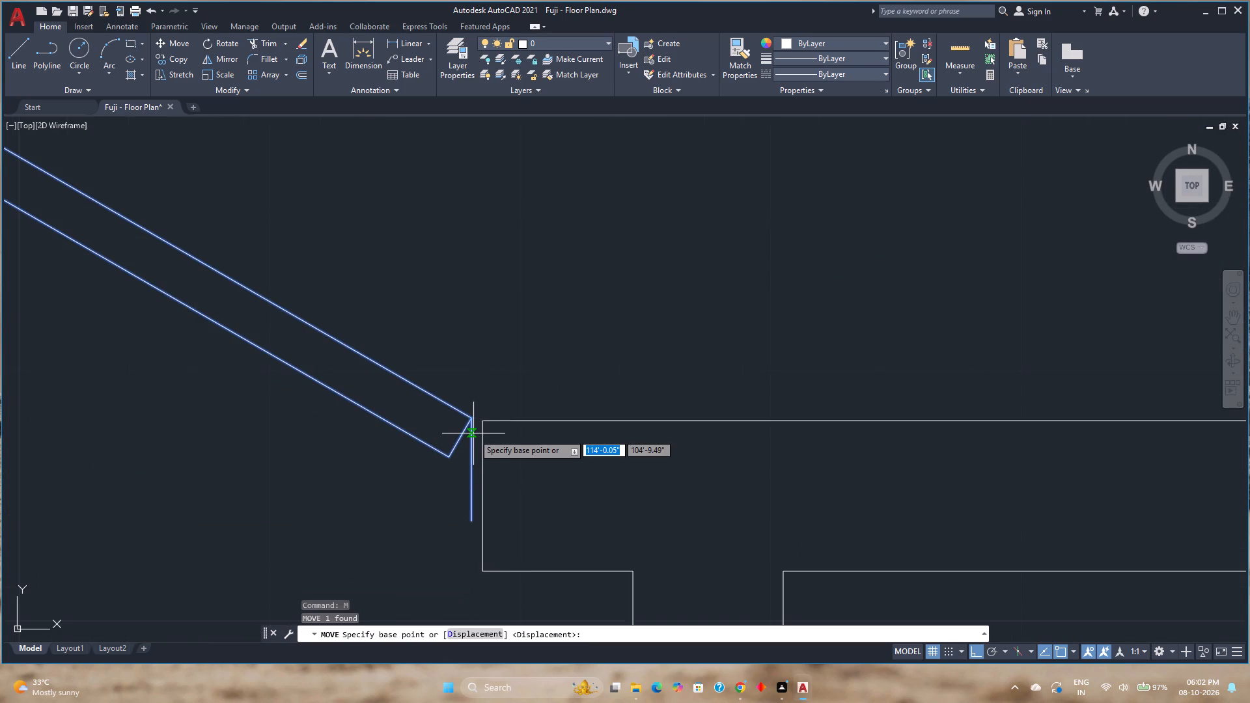
{"action": "left_click", "coordinate": [472, 419]}
{"action": "left_click", "coordinate": [479, 420]}
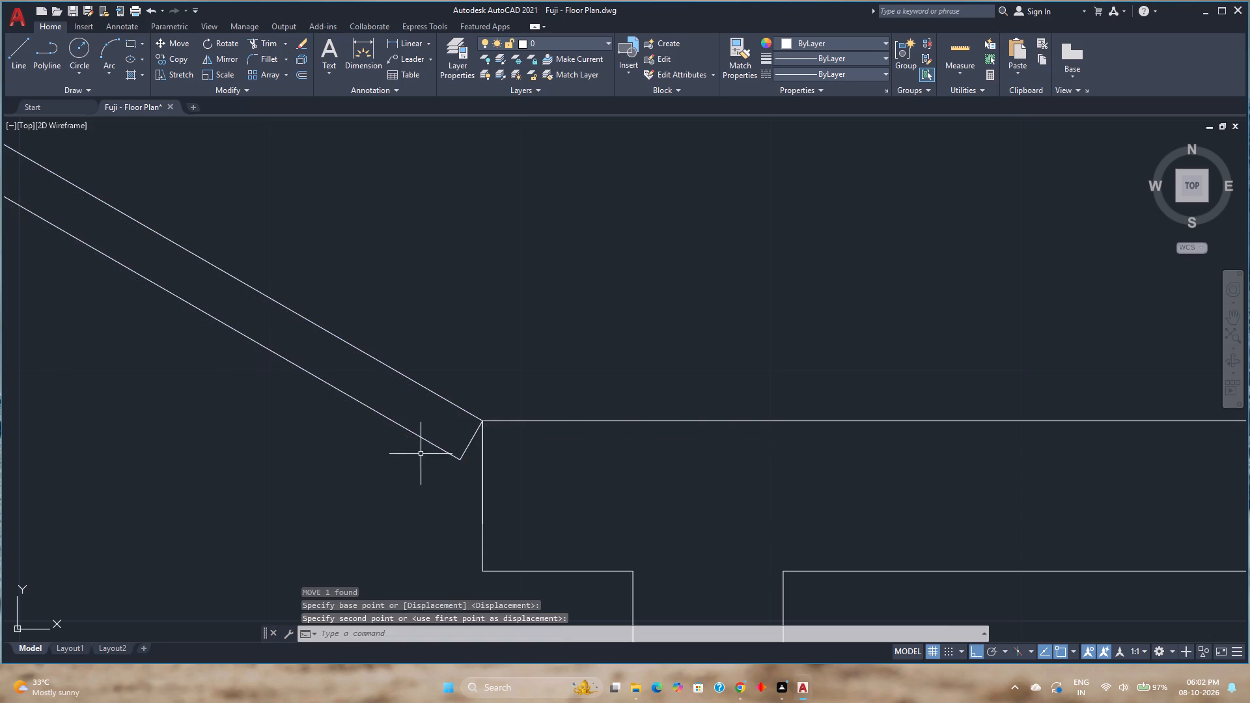
Save the floor plan drawing.
{"action": "scroll", "coordinate": [419, 454], "scroll_direction": "down", "scroll_amount": 3}
{"action": "middle_click_drag", "start_coordinate": [419, 454], "coordinate": [465, 450]}
{"action": "scroll", "coordinate": [452, 455], "scroll_direction": "down", "scroll_amount": 2}
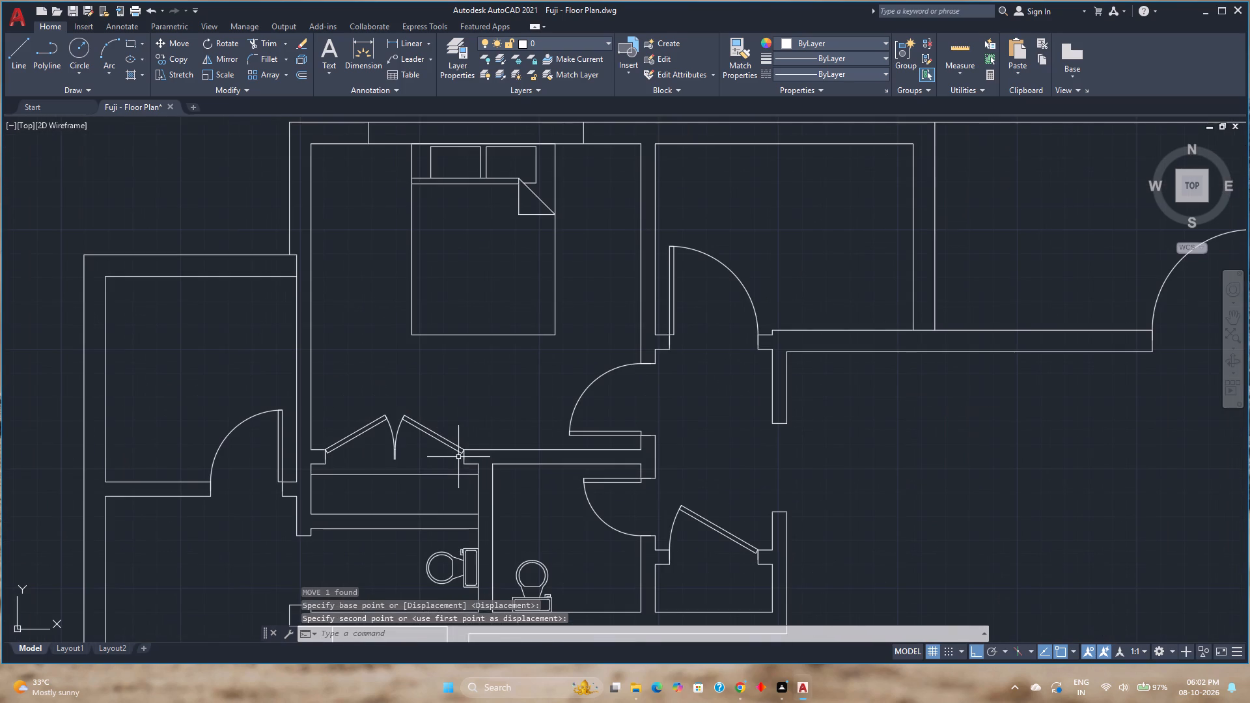
{"action": "key", "text": "ctrl+s"}
Look over the closet doors and the rest of the furnished plan, and save the drawing again.
{"action": "scroll", "coordinate": [456, 457], "scroll_direction": "down", "scroll_amount": 1}
{"action": "middle_click_drag", "start_coordinate": [456, 457], "coordinate": [413, 412]}
{"action": "scroll", "coordinate": [413, 406], "scroll_direction": "down", "scroll_amount": 1}
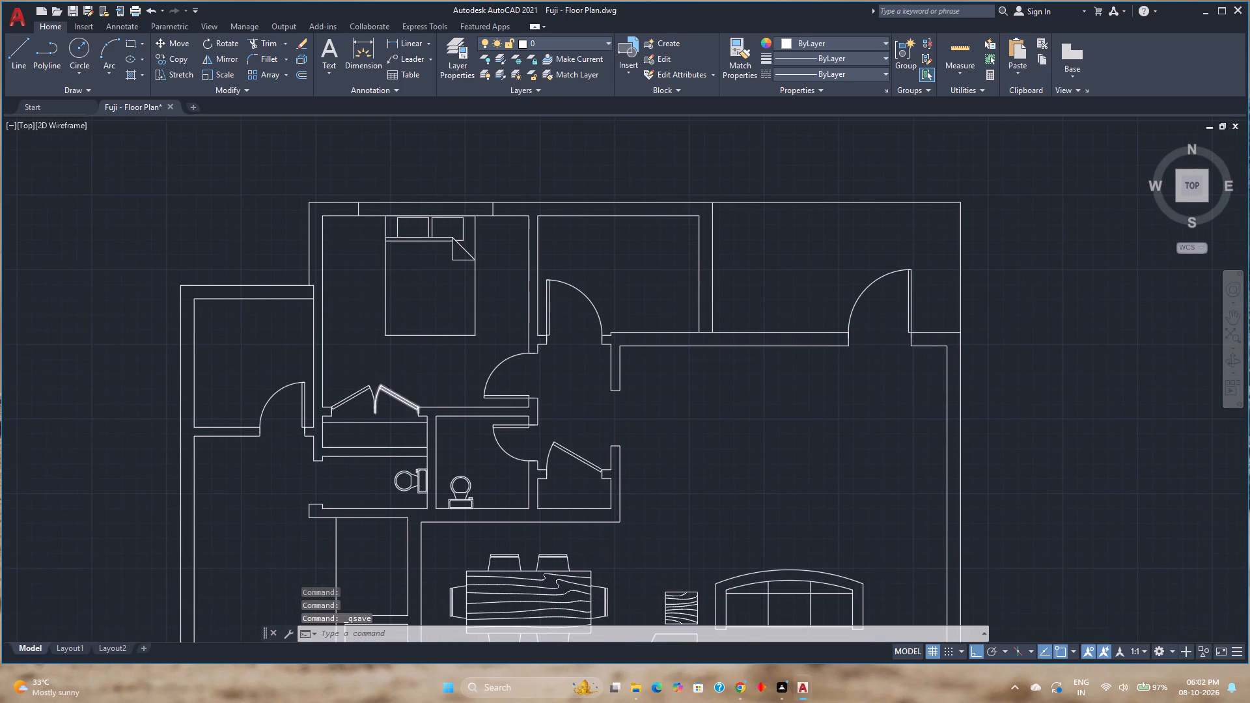
{"action": "middle_click_drag", "start_coordinate": [413, 406], "coordinate": [409, 342]}
{"action": "middle_click_drag", "start_coordinate": [499, 381], "coordinate": [491, 329]}
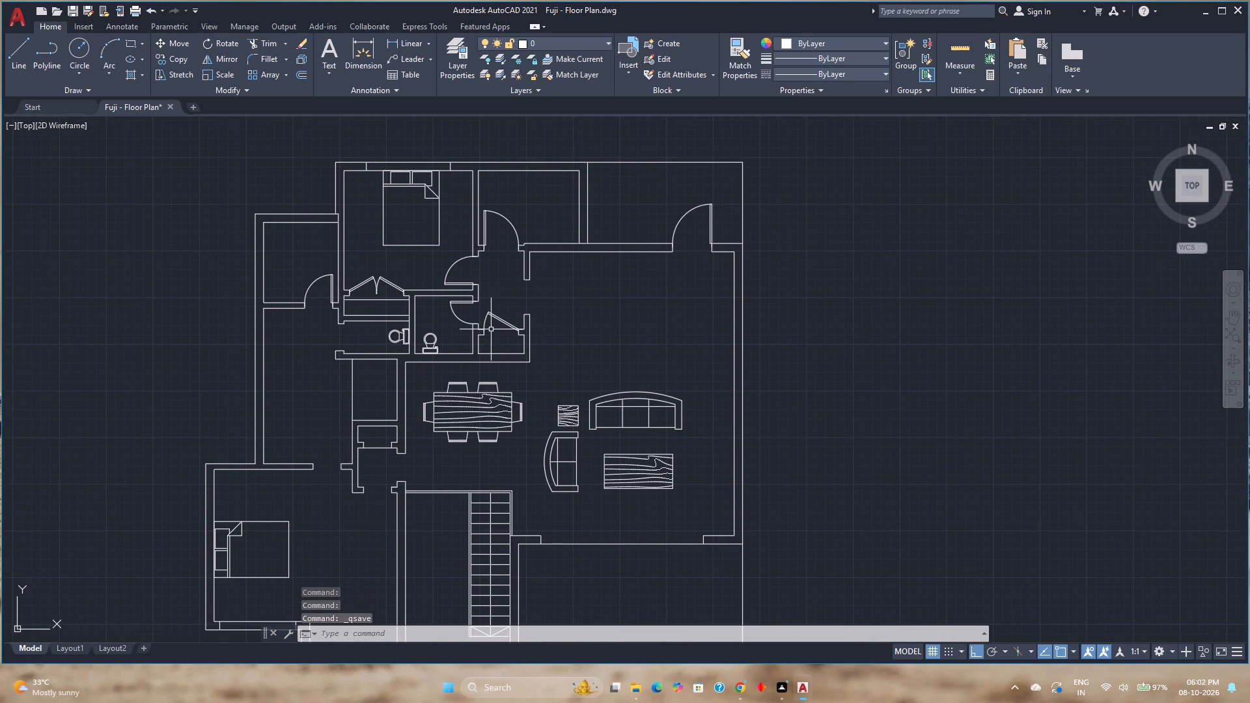
{"action": "middle_click_drag", "start_coordinate": [497, 330], "coordinate": [528, 264]}
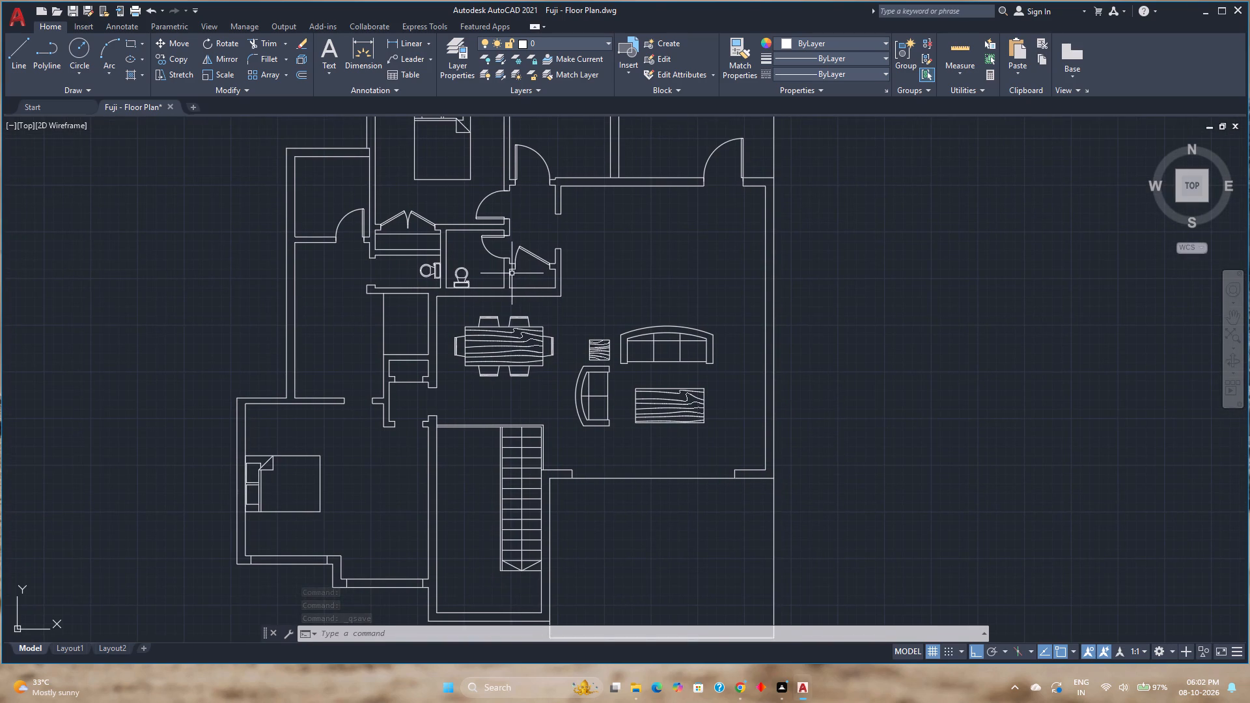
{"action": "key", "text": "ctrl+s"}
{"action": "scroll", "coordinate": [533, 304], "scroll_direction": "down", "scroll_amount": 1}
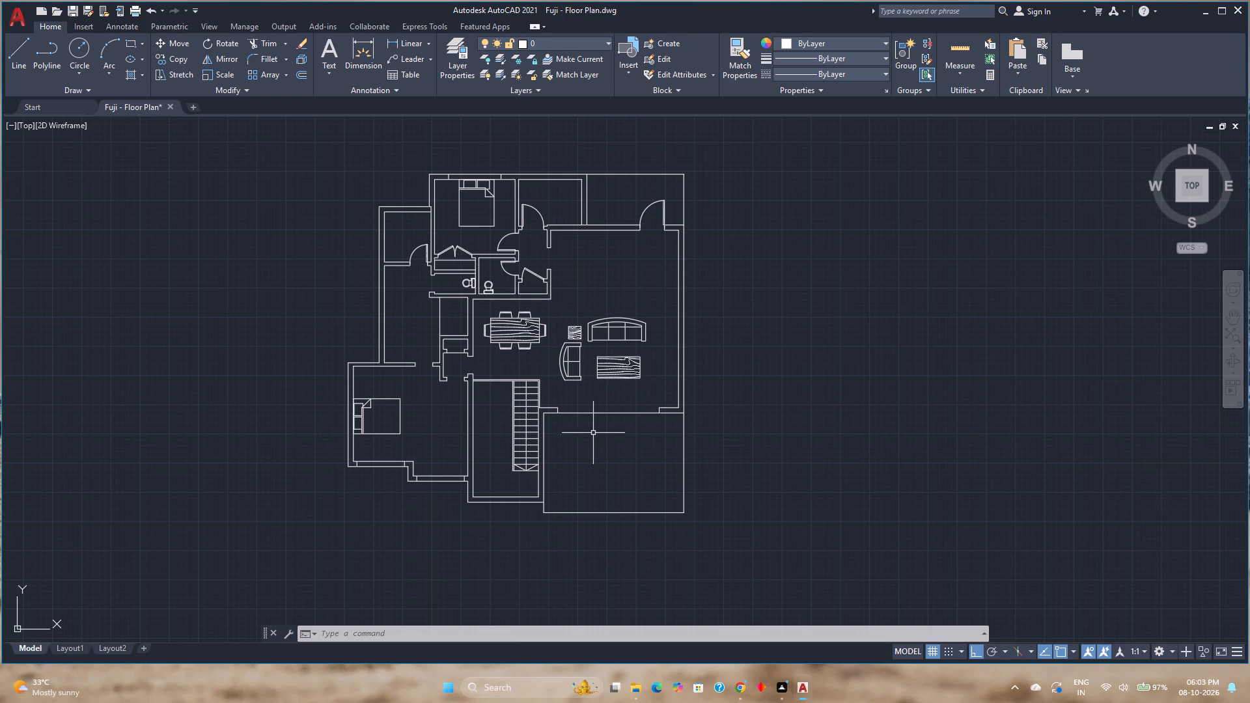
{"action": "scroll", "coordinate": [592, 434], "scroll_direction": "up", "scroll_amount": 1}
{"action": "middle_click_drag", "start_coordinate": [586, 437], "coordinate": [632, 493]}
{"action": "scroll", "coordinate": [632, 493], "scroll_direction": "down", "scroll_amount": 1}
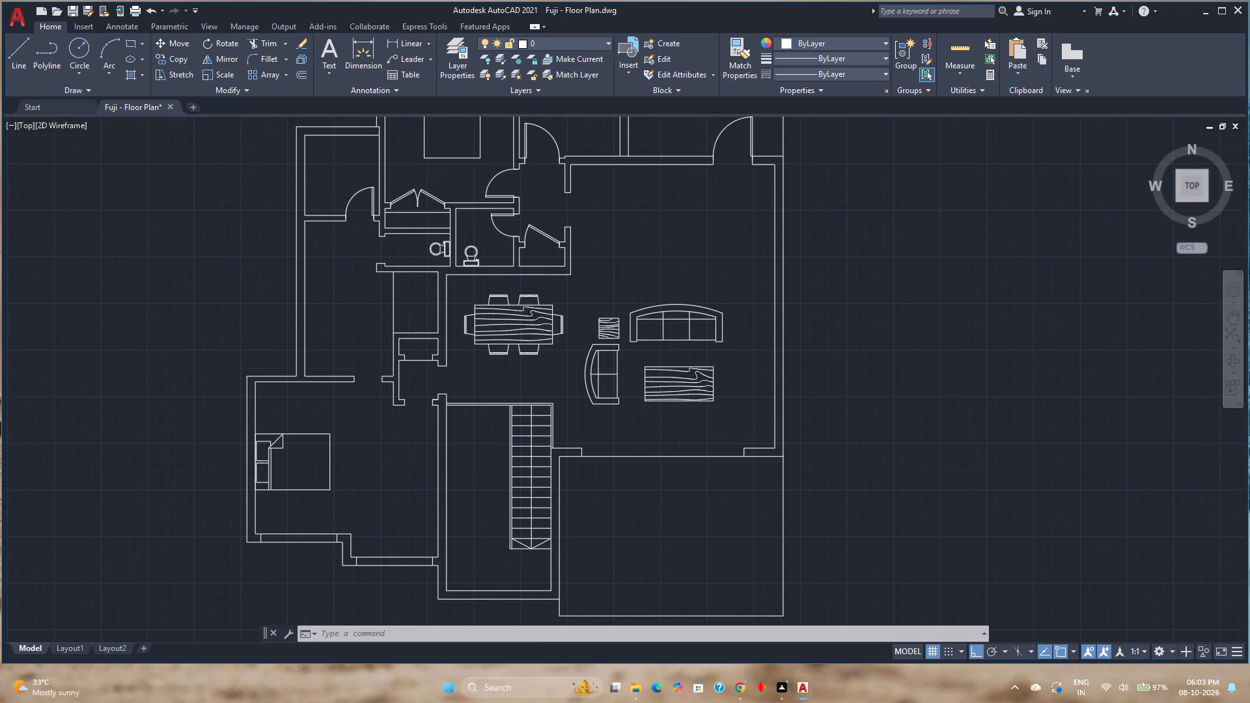
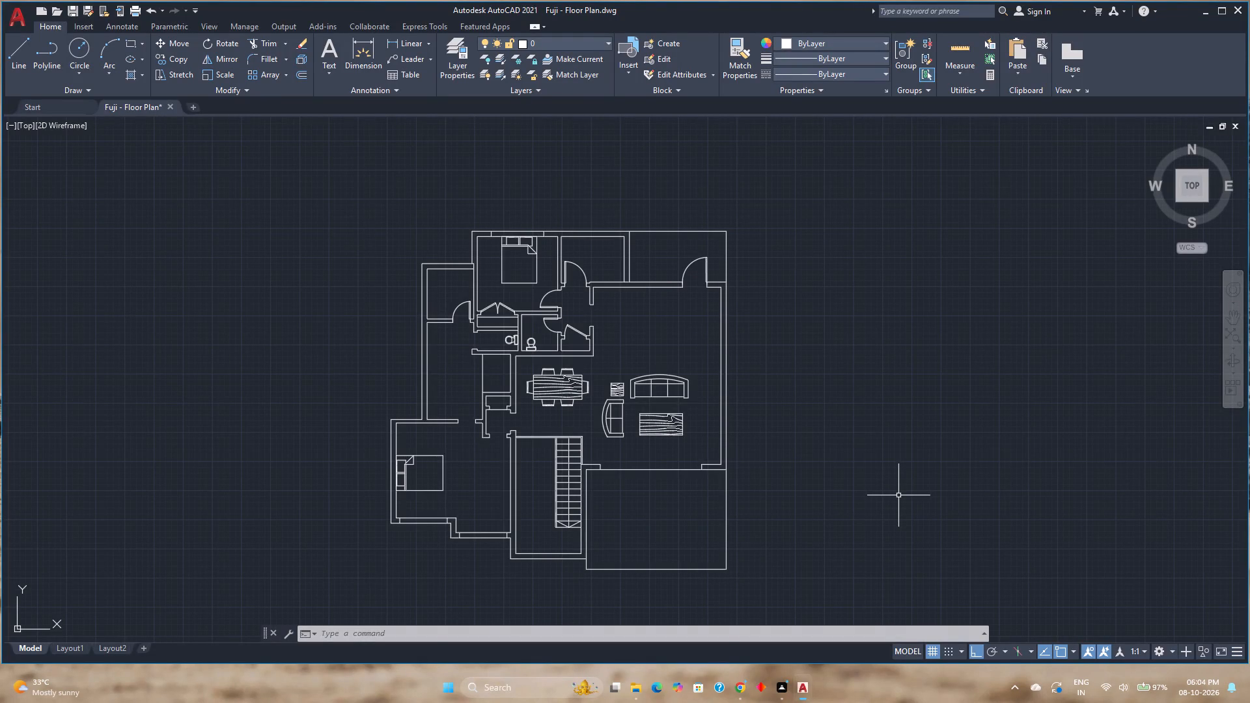
Insert the Chair - Desk block from the Home - Space Planner sample drawing into the southwest bedroom, southeast of the bed.
{"action": "scroll", "coordinate": [702, 497], "scroll_direction": "up", "scroll_amount": 1}
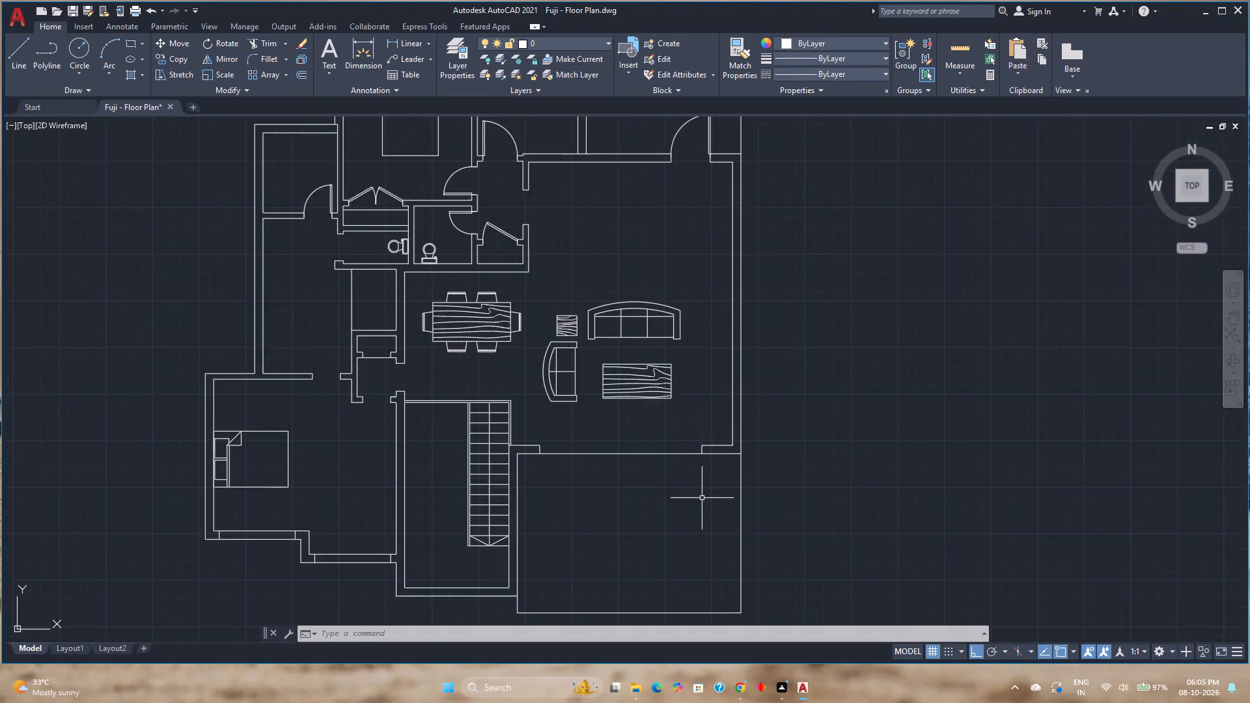
{"action": "middle_click_drag", "start_coordinate": [701, 499], "coordinate": [846, 499]}
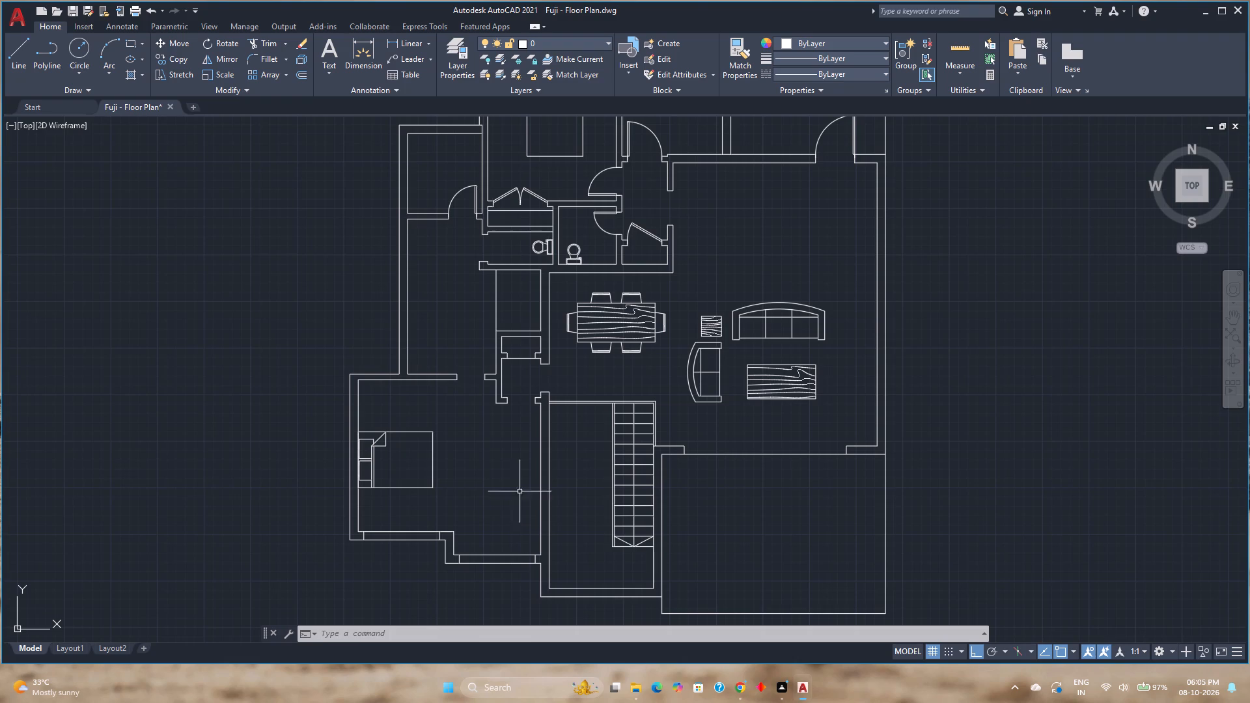
{"action": "middle_click_drag", "start_coordinate": [531, 480], "coordinate": [445, 484]}
{"action": "middle_click", "coordinate": [445, 484]}
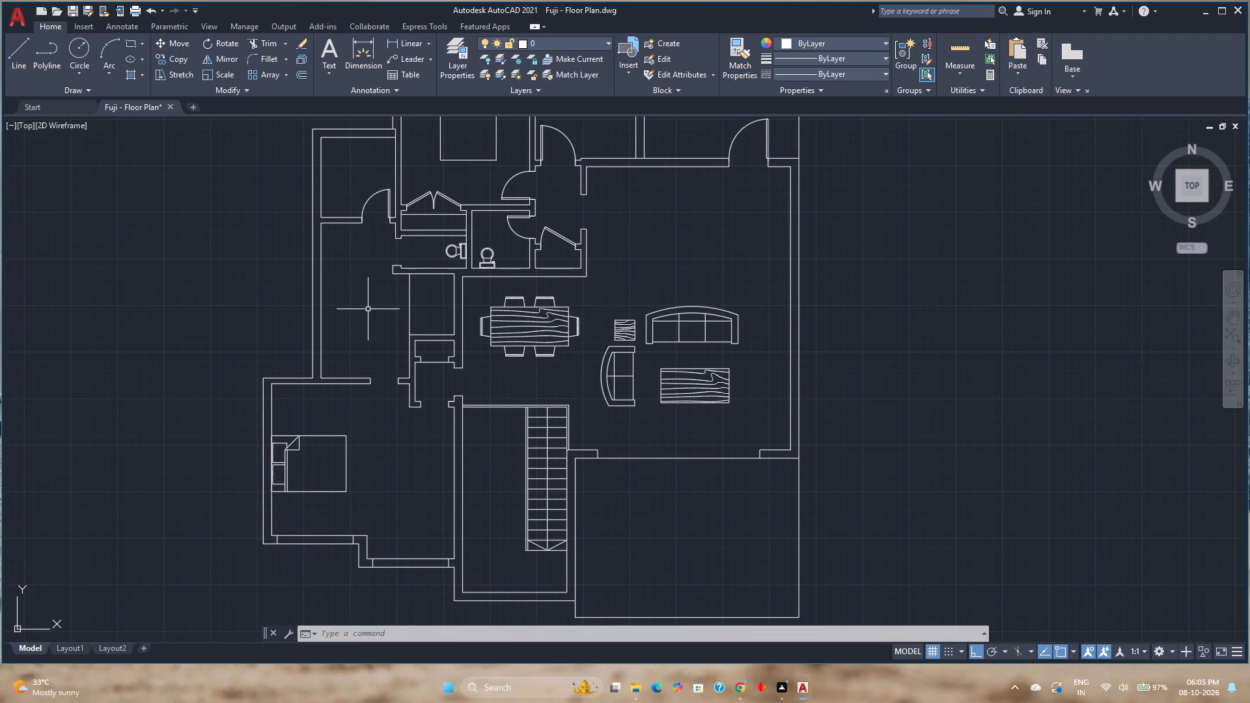
{"action": "key", "text": "ctrl+1"}
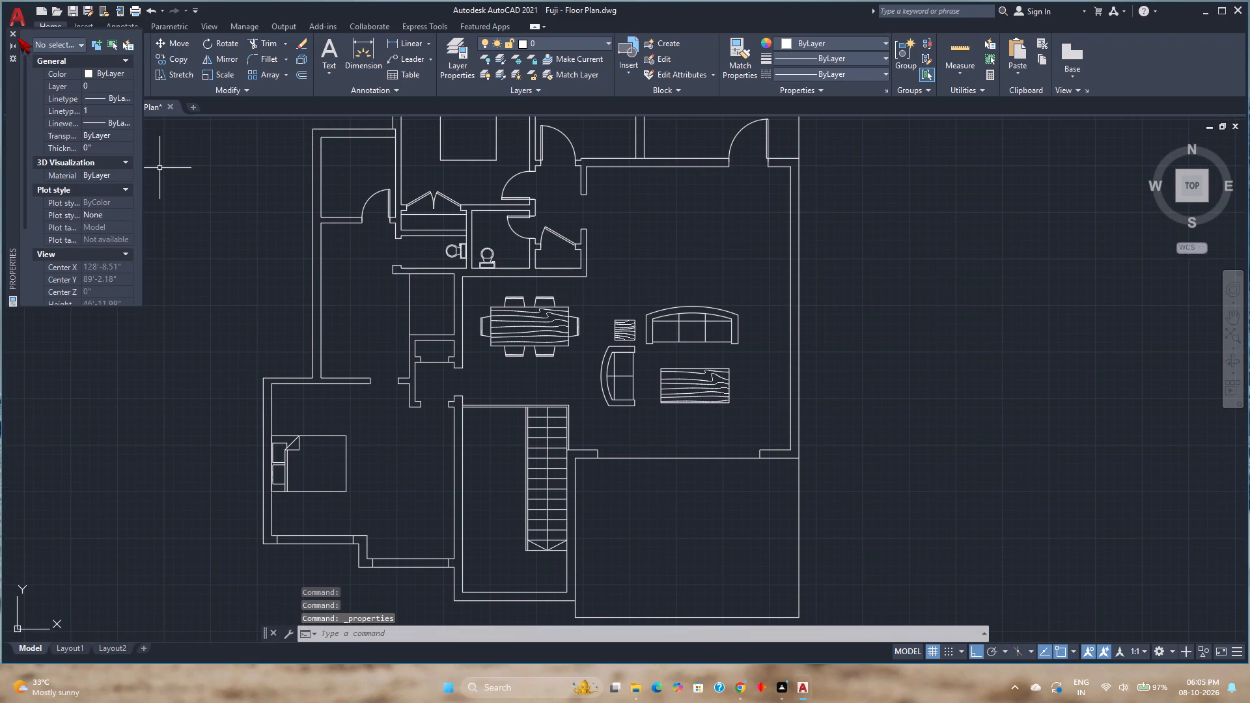
{"action": "left_click", "coordinate": [16, 36]}
{"action": "key", "text": "ctrl+2"}
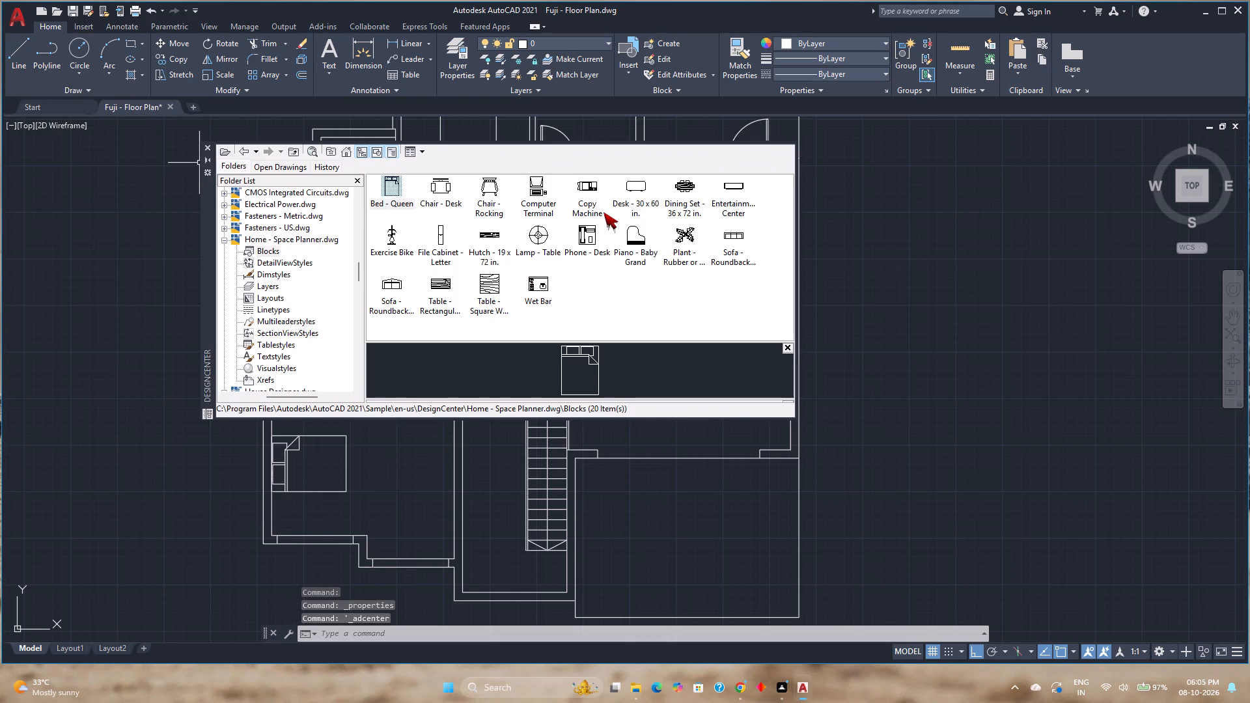
{"action": "left_click", "coordinate": [451, 187]}
{"action": "left_click_drag", "start_coordinate": [553, 379], "coordinate": [432, 498]}
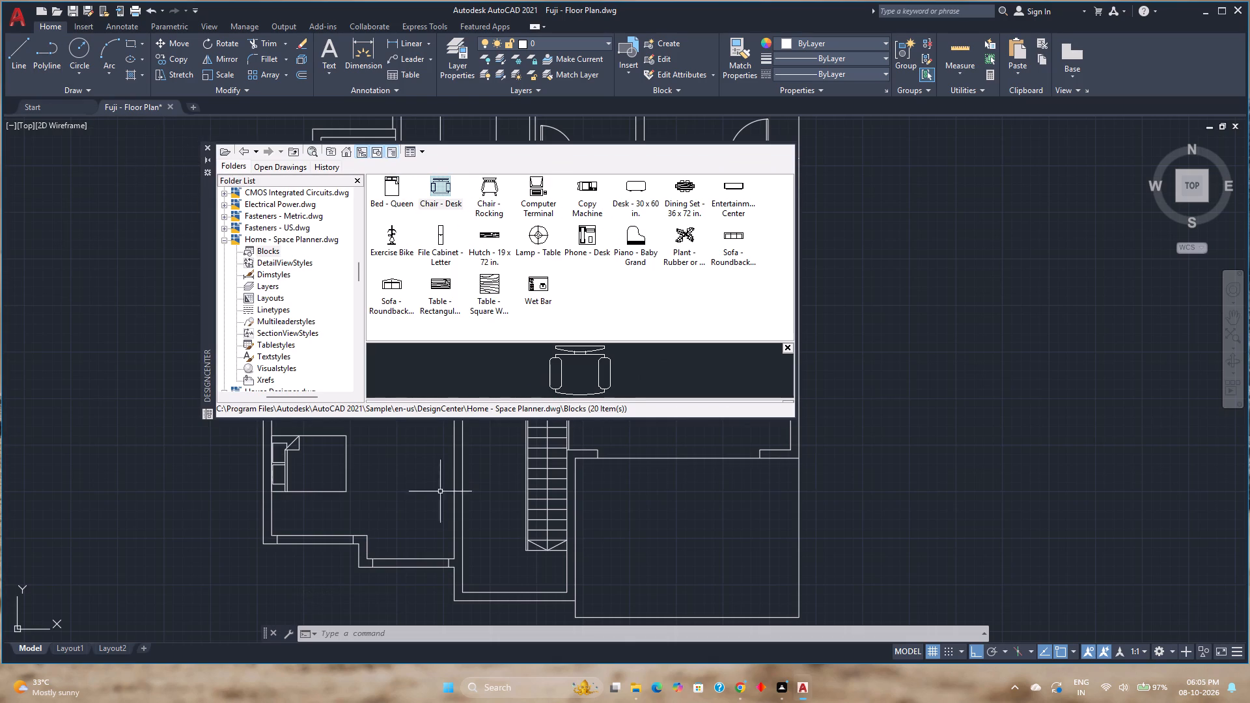
{"action": "left_click_drag", "start_coordinate": [432, 498], "coordinate": [421, 523]}
{"action": "left_click_drag", "start_coordinate": [447, 191], "coordinate": [418, 510]}
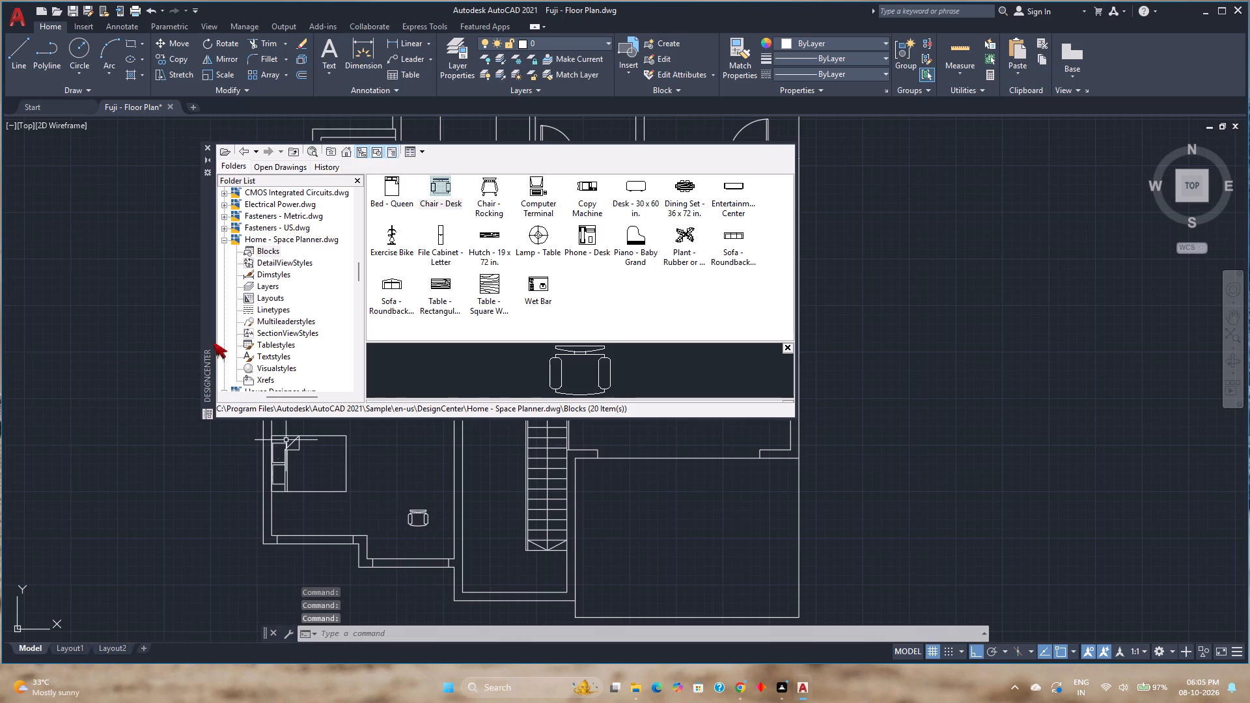
{"action": "left_click", "coordinate": [208, 146]}
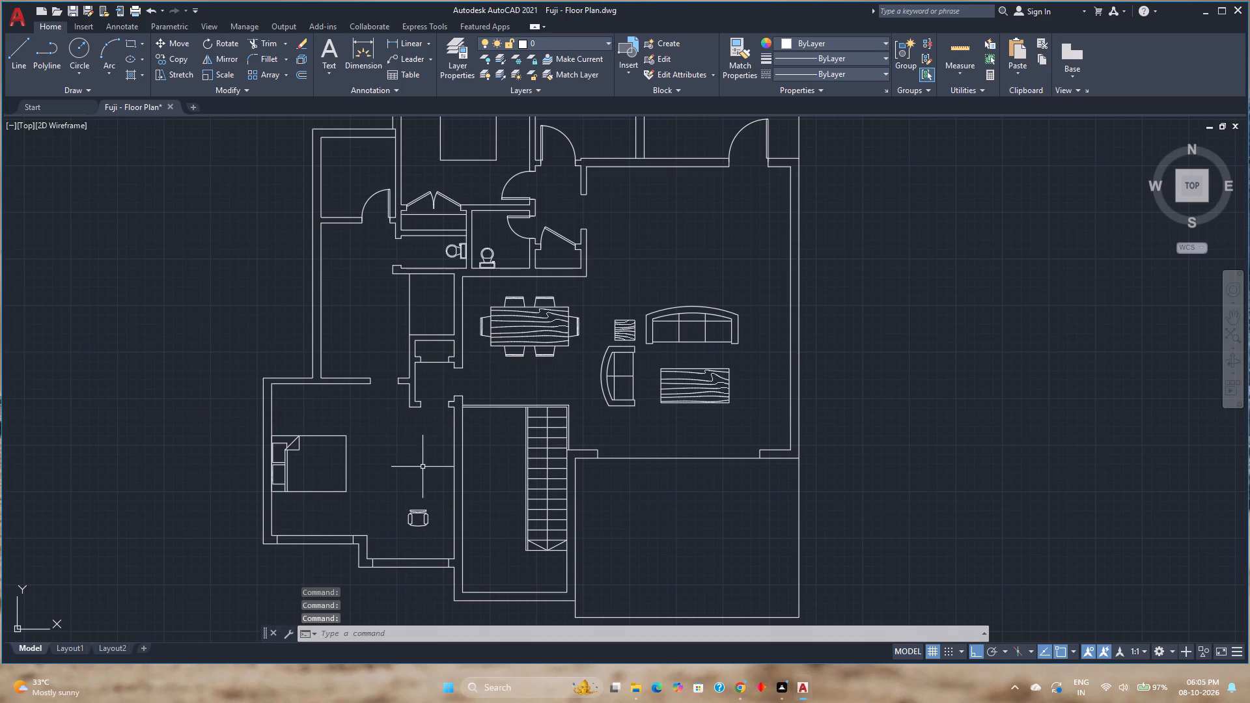
Scale the desk chair in the southwest bedroom freehand to about twice its size.
{"action": "left_click", "coordinate": [422, 510]}
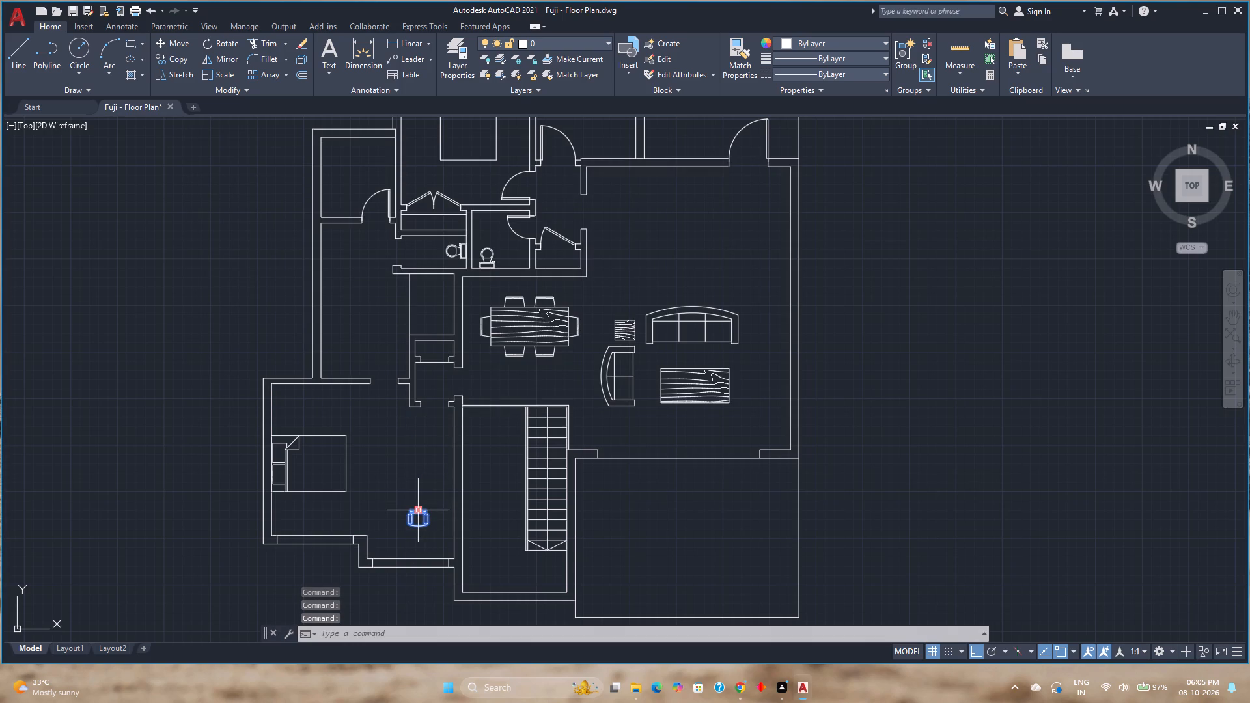
{"action": "key", "text": "s"}
{"action": "key", "text": "c"}
{"action": "key", "text": "Return"}
{"action": "left_click", "coordinate": [428, 520]}
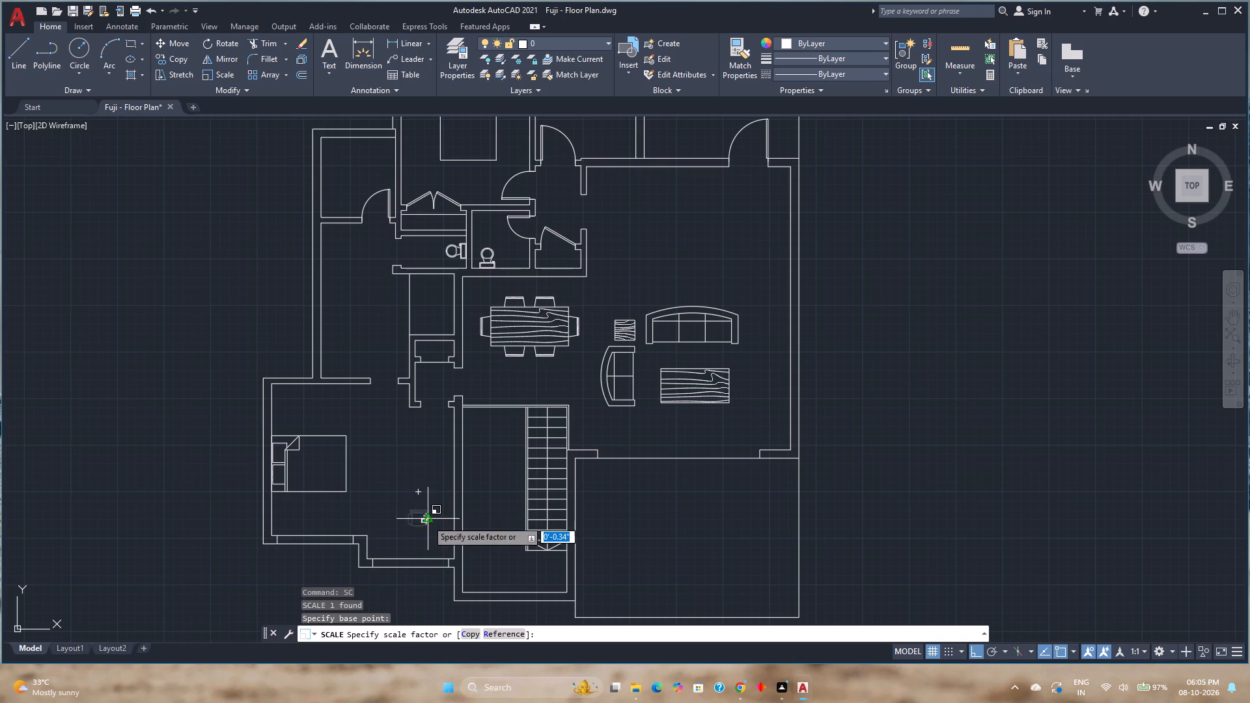
{"action": "left_click", "coordinate": [410, 506]}
{"action": "left_click", "coordinate": [414, 503]}
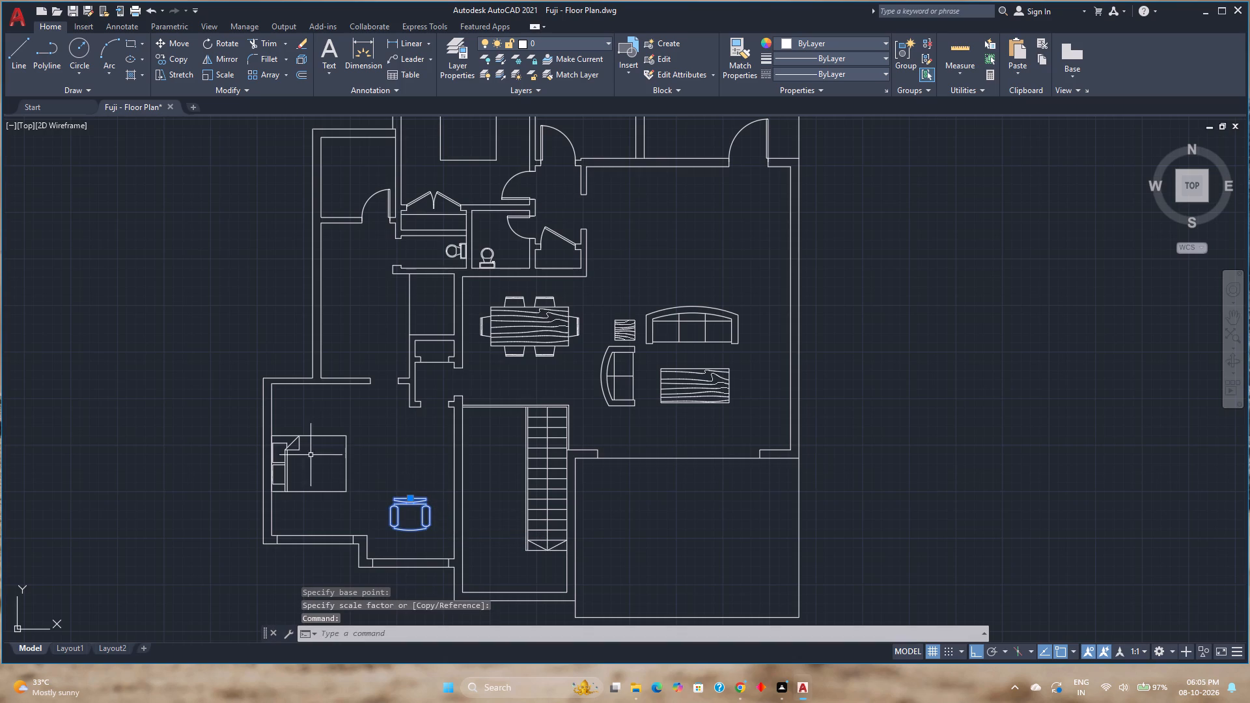
Rotate the desk chair freehand with Ortho off so it faces diagonally northwest into the bedroom.
{"action": "left_click", "coordinate": [215, 39]}
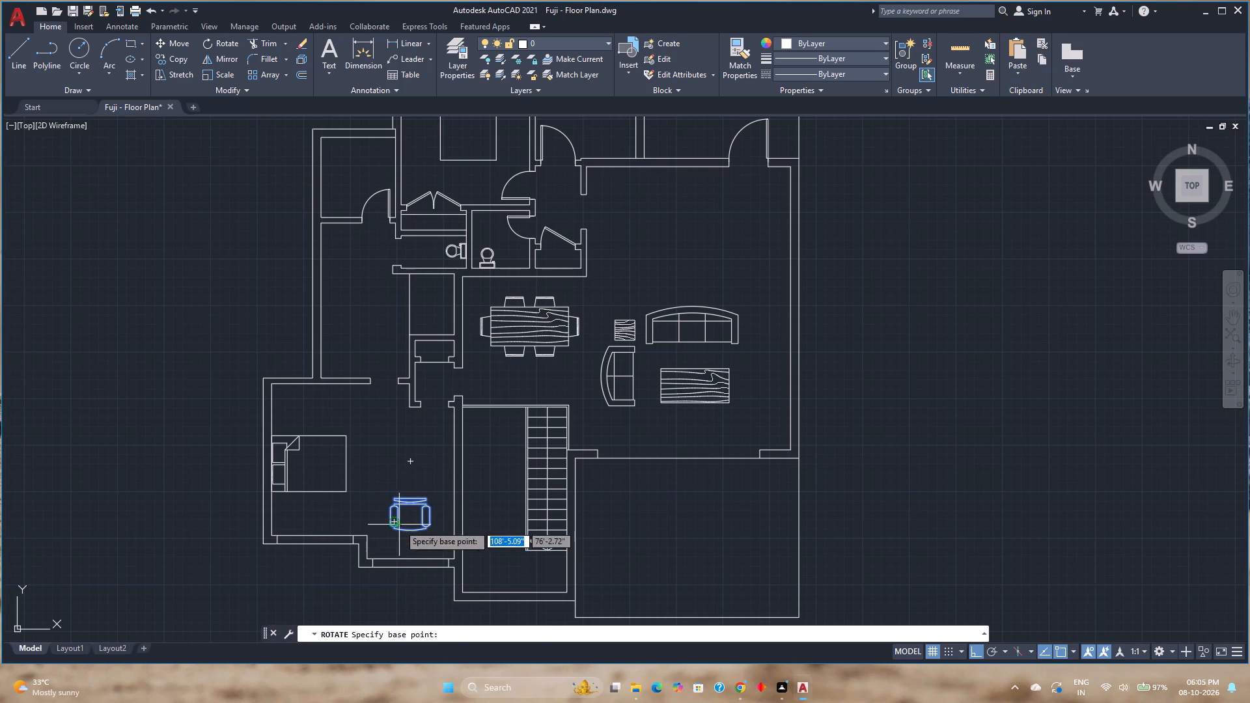
{"action": "left_click", "coordinate": [399, 525]}
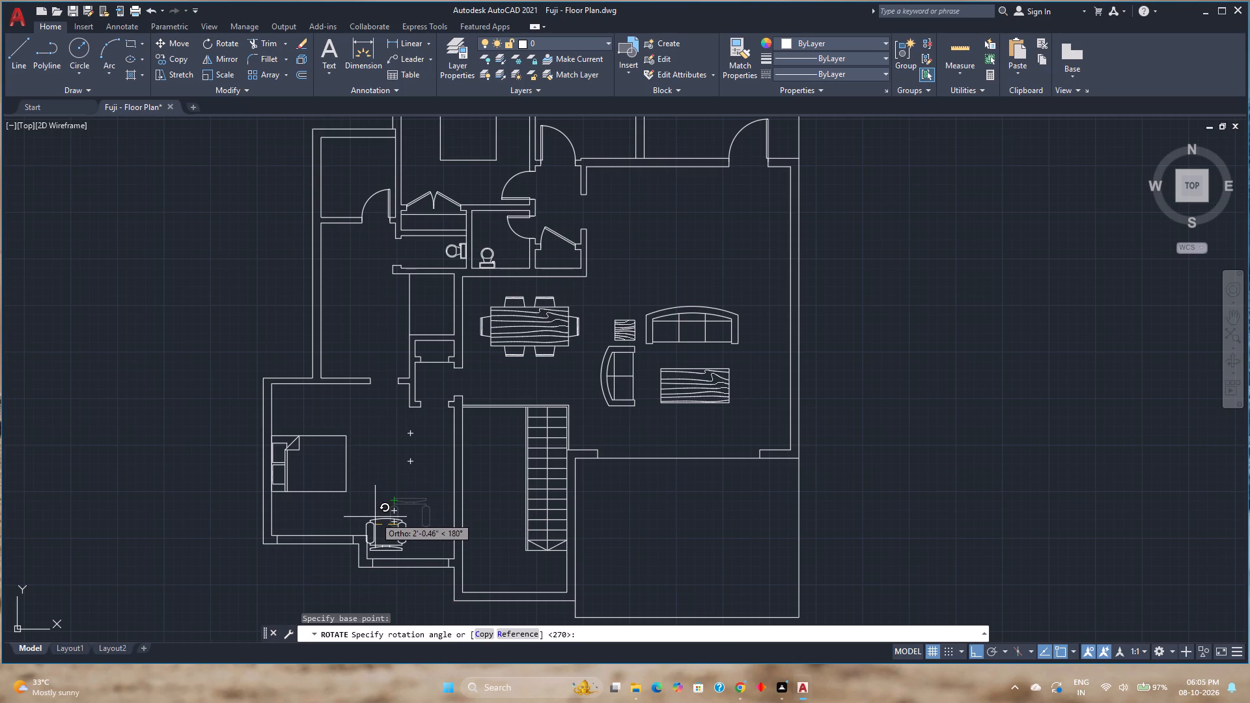
{"action": "key", "text": "F6"}
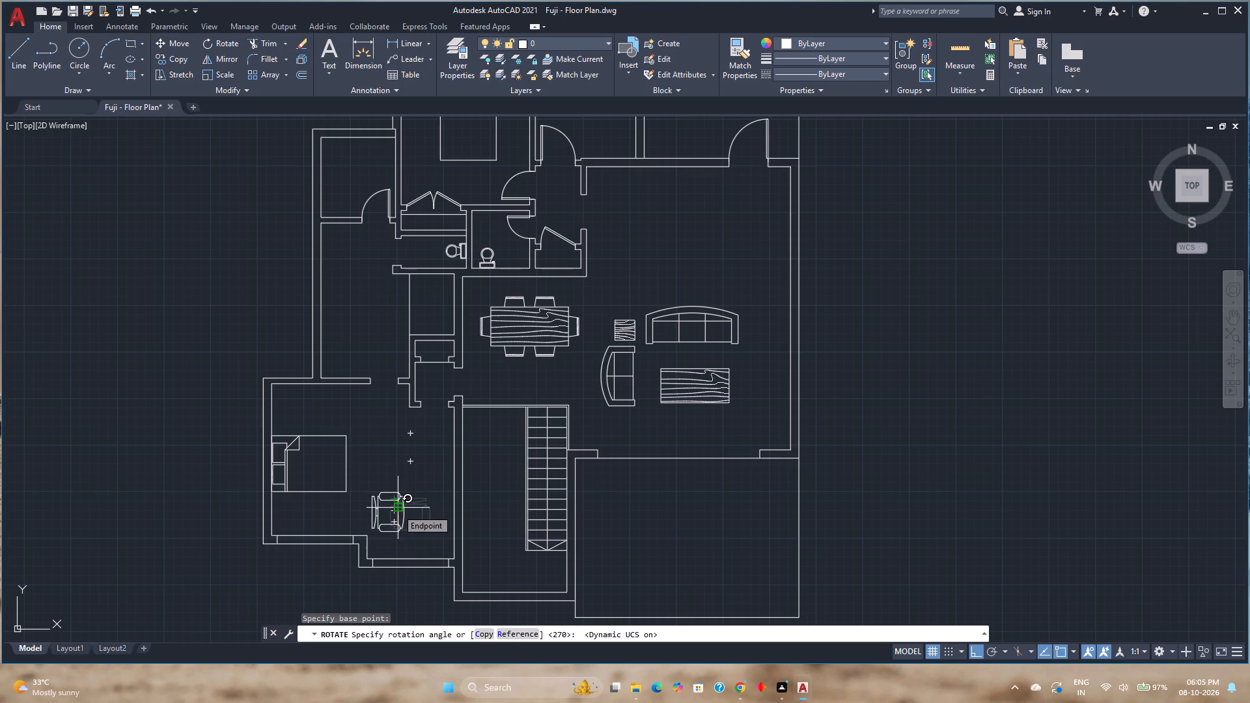
{"action": "key", "text": "F8"}
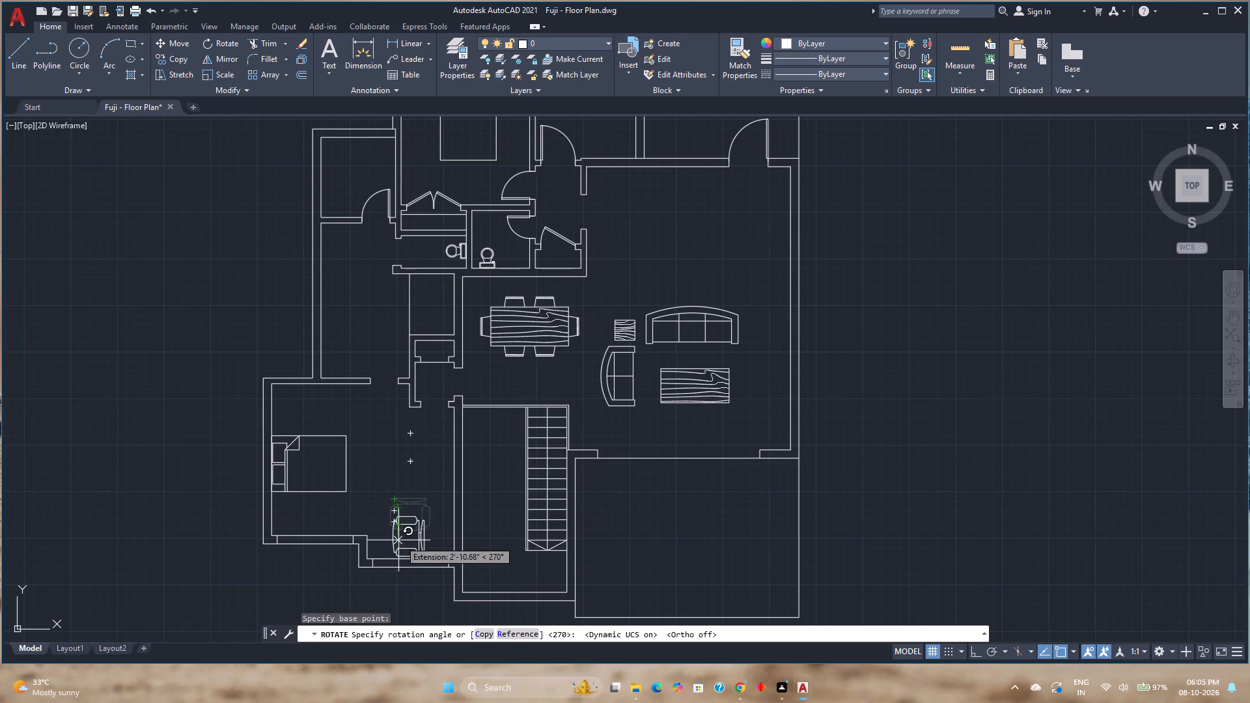
{"action": "left_click", "coordinate": [388, 532]}
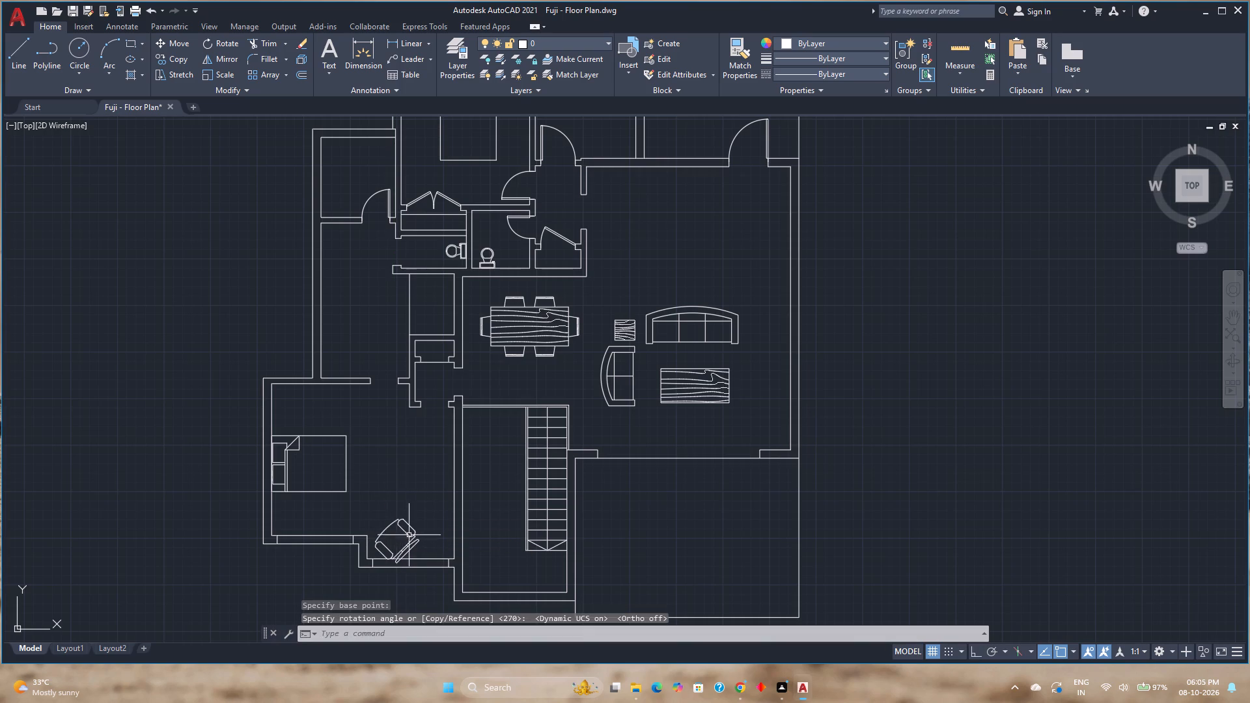
Move the rotated desk chair slightly northeast, clear of the bedroom's south window wall.
{"action": "left_click", "coordinate": [409, 534]}
{"action": "left_click", "coordinate": [408, 551]}
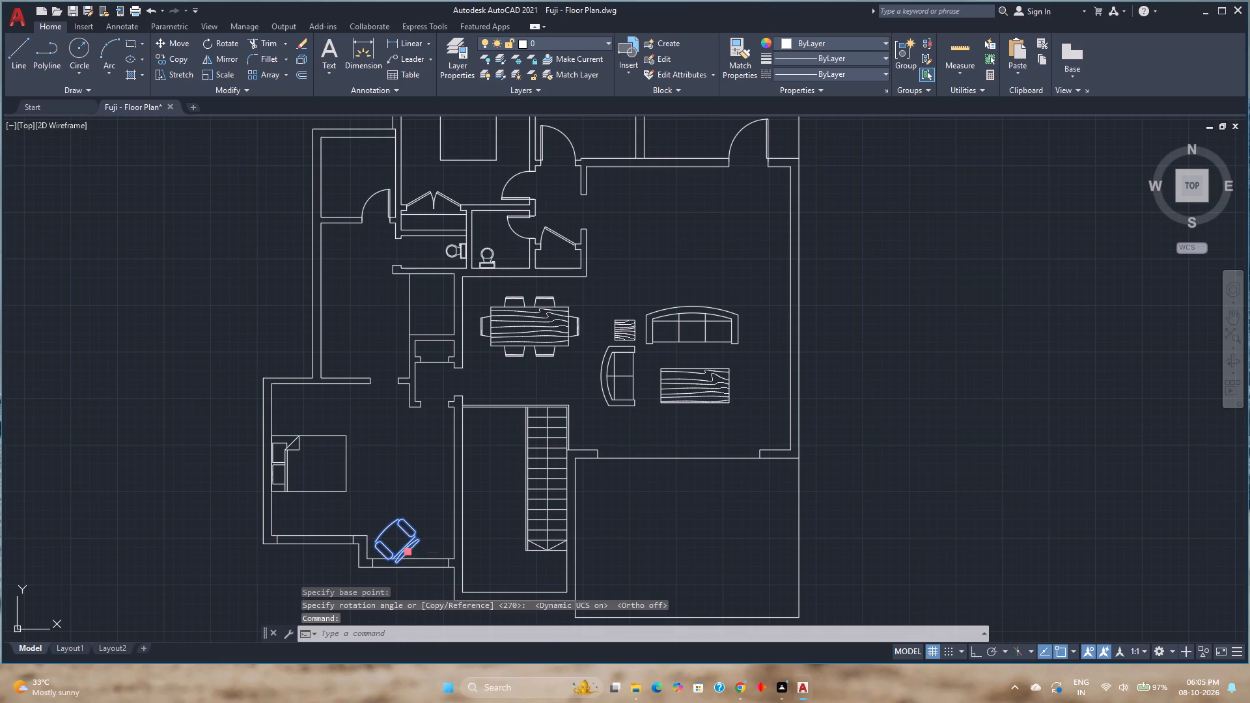
{"action": "left_click", "coordinate": [415, 543]}
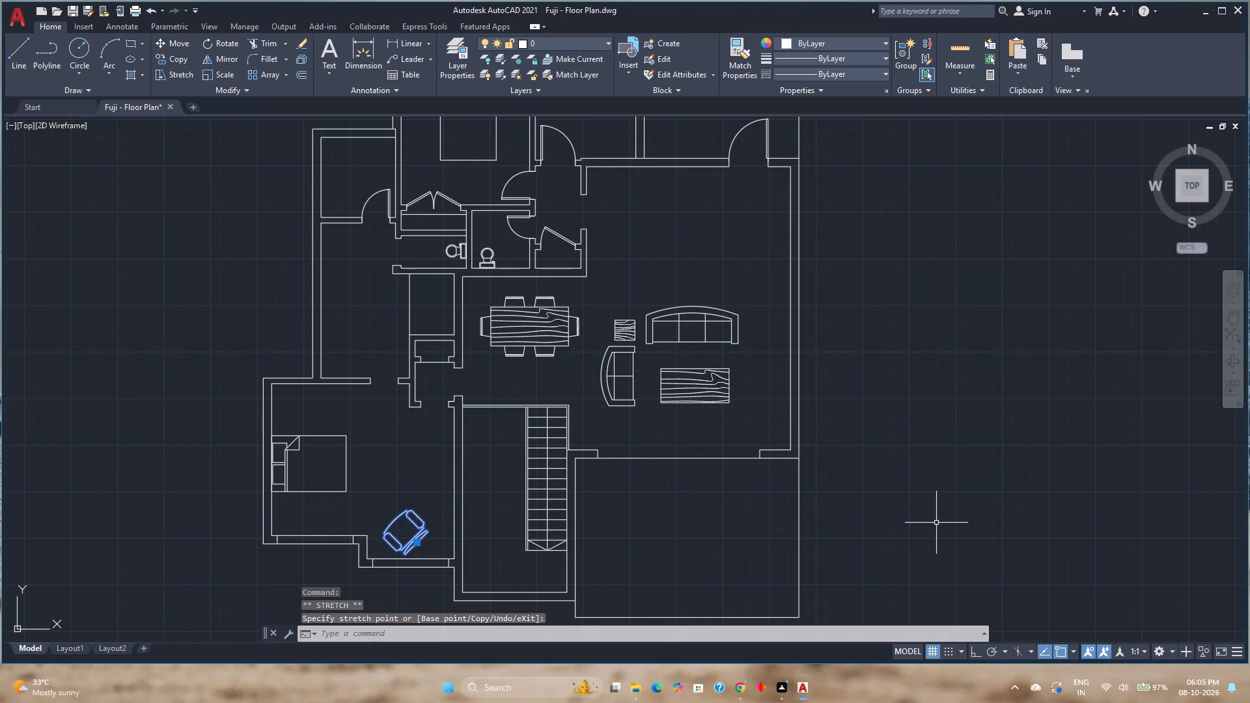
{"action": "key", "text": "Escape"}
Save the floor plan drawing.
{"action": "key", "text": "ctrl+s"}
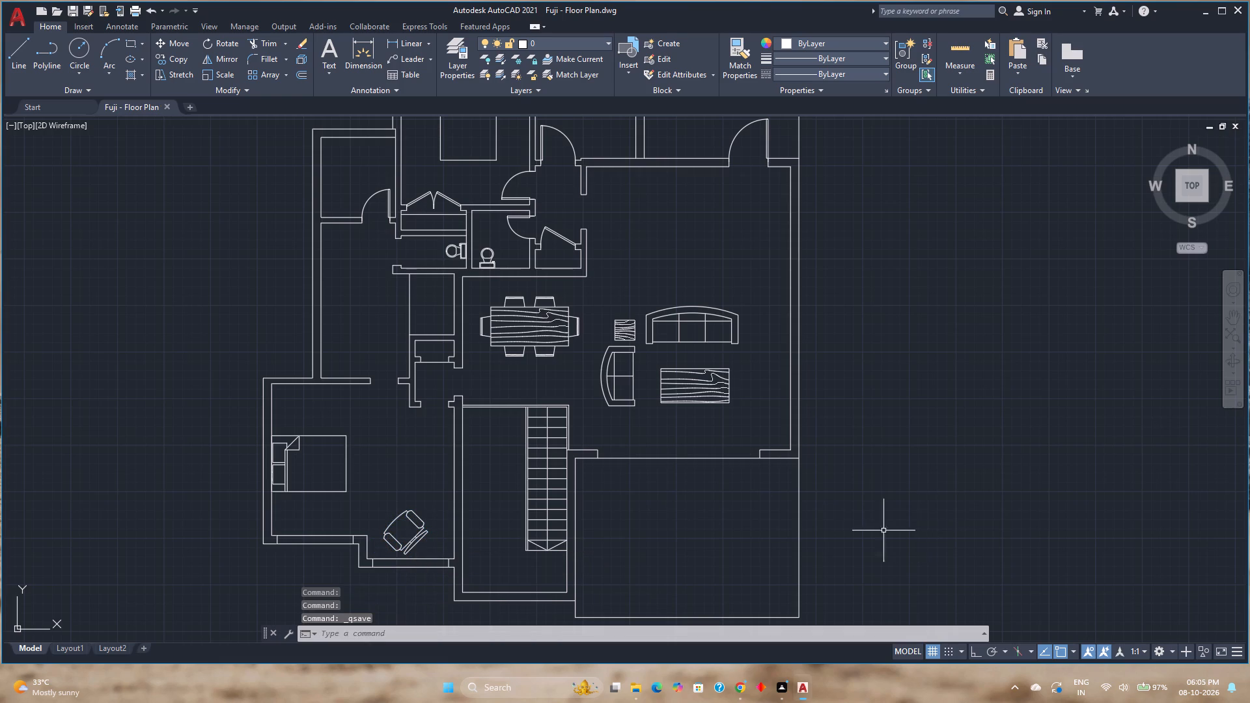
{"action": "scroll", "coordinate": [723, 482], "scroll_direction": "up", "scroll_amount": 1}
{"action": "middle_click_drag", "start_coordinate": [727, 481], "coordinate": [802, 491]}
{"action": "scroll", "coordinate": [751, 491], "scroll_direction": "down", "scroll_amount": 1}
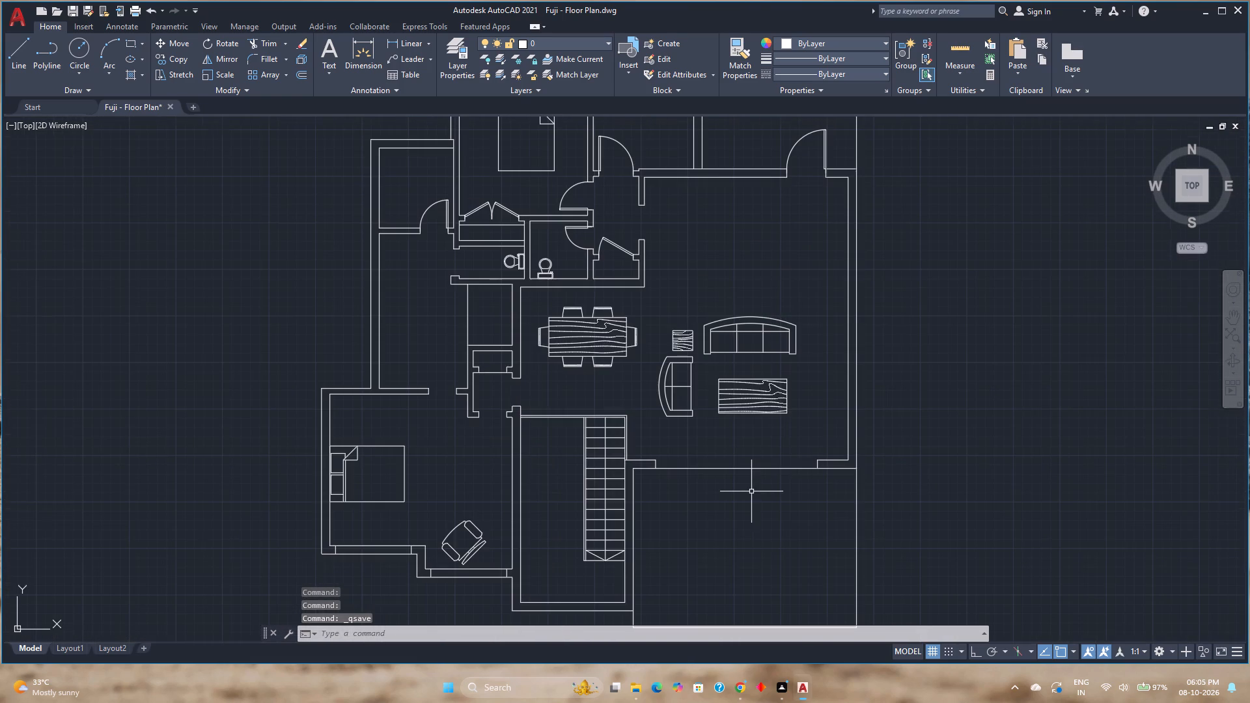
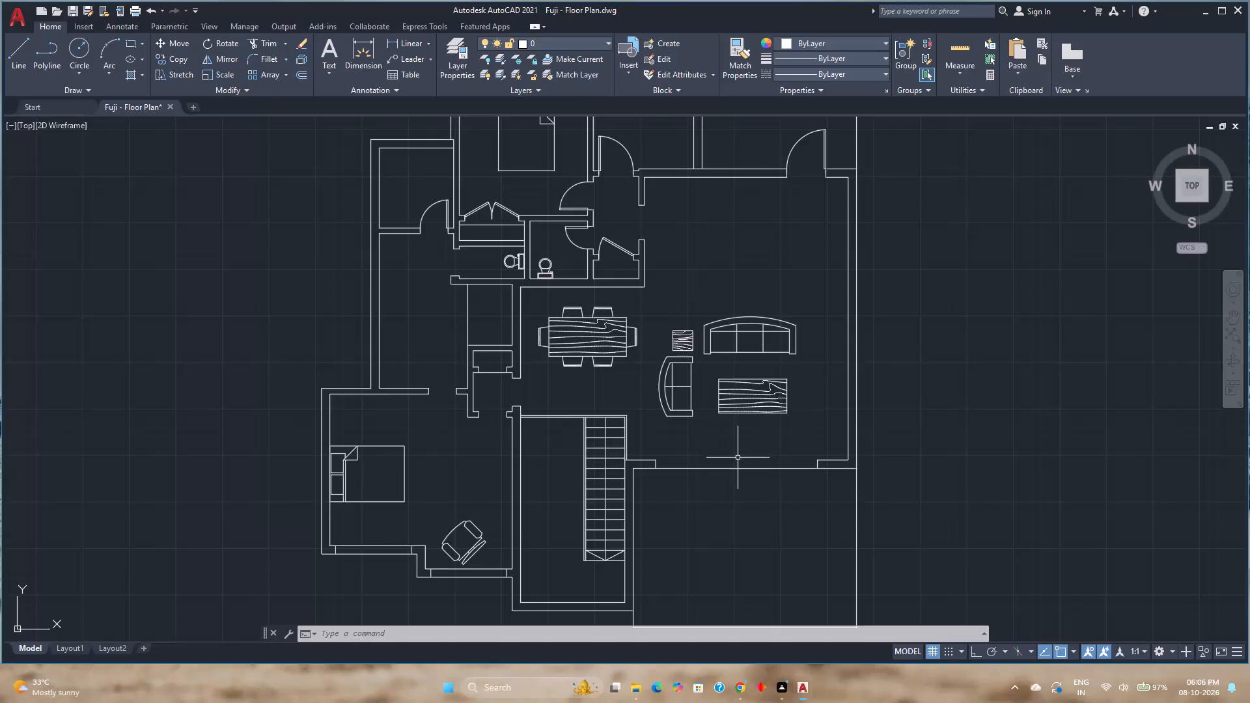
Save the furnished floor plan drawing again.
{"action": "scroll", "coordinate": [738, 459], "scroll_direction": "down", "scroll_amount": 1}
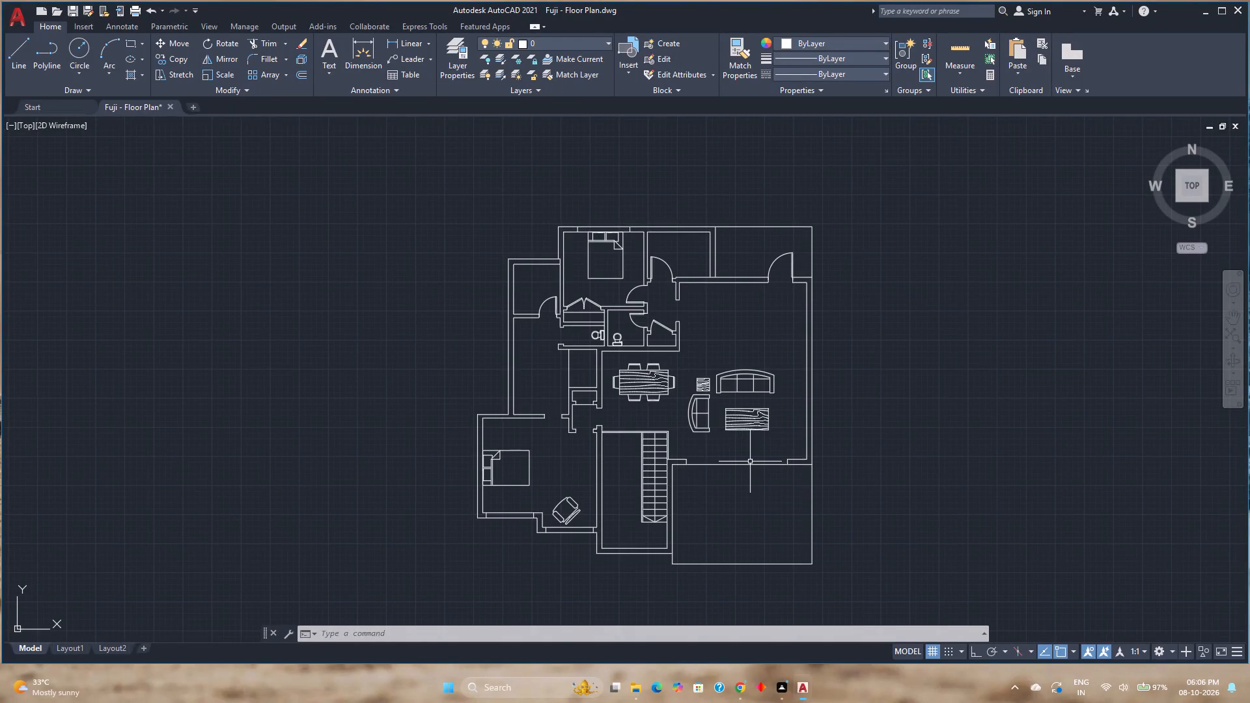
{"action": "key", "text": "ctrl+s"}
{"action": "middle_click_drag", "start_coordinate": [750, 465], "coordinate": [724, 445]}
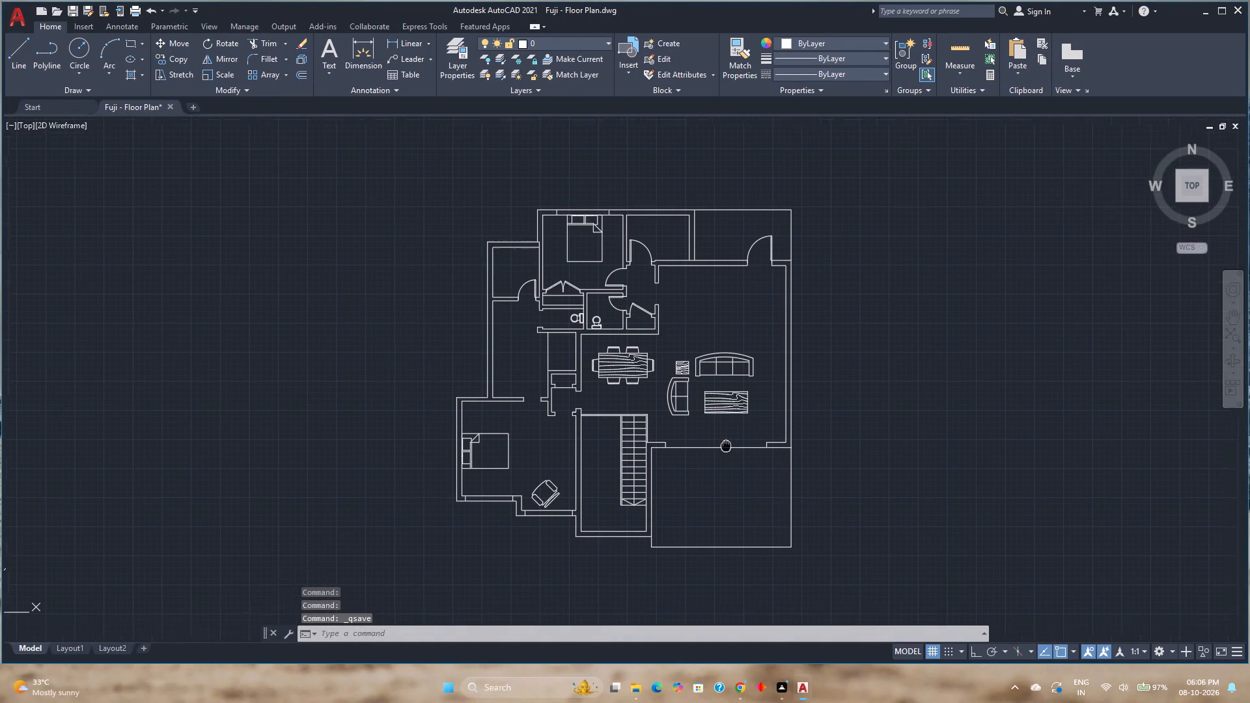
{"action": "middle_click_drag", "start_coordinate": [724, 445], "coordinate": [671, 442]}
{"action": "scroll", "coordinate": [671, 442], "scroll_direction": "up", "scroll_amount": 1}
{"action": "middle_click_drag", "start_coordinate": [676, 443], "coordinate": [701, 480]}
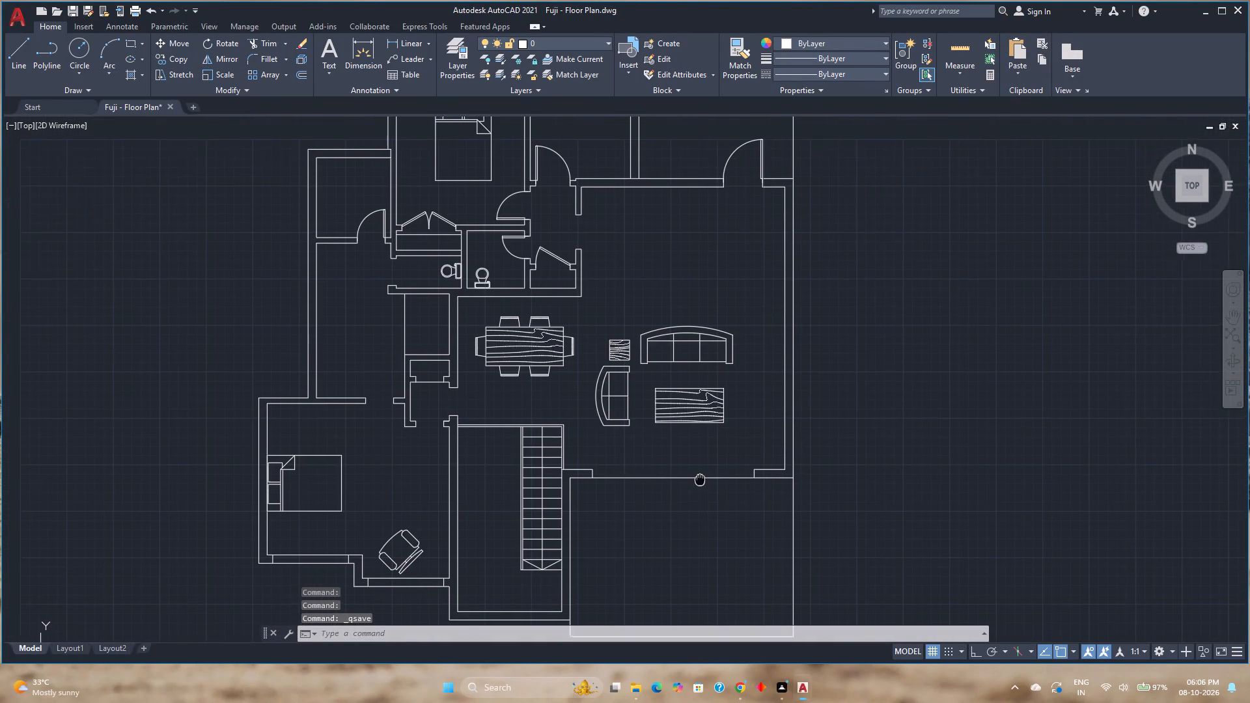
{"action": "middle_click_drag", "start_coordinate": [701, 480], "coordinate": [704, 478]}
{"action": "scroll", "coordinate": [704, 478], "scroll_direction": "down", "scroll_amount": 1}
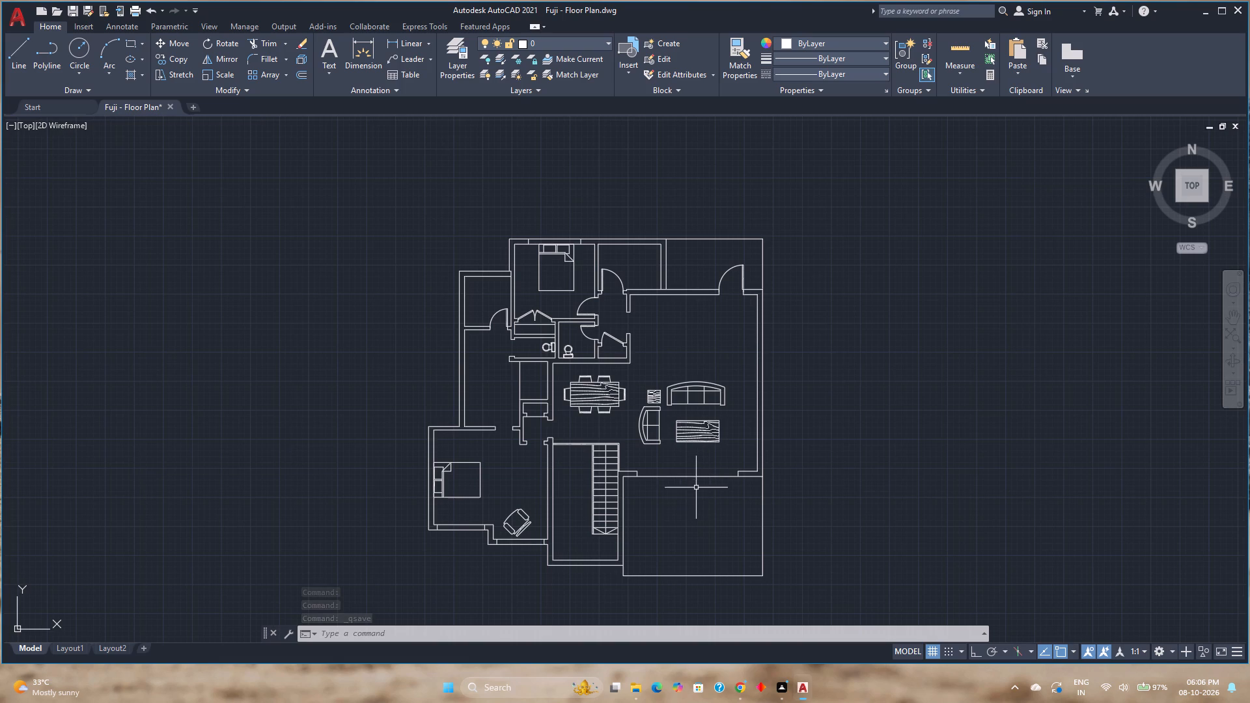
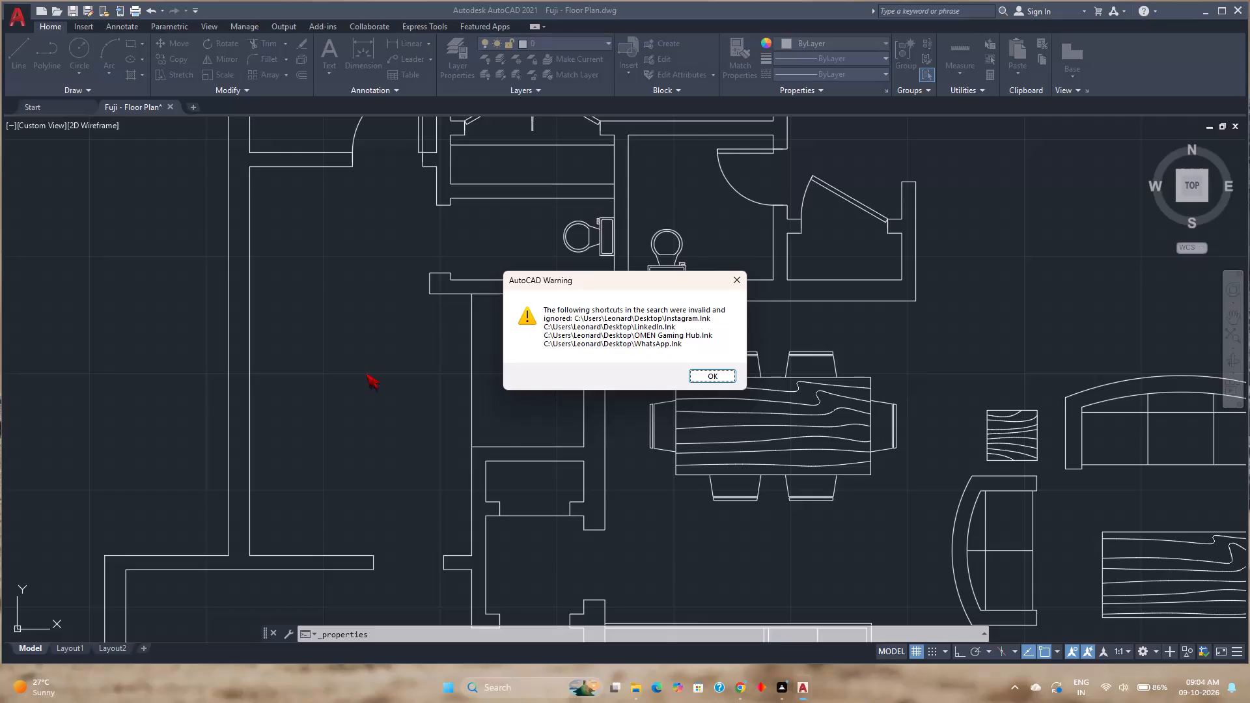
Dismiss the invalid shortcuts warning and close the Properties palette.
{"action": "left_click", "coordinate": [715, 375]}
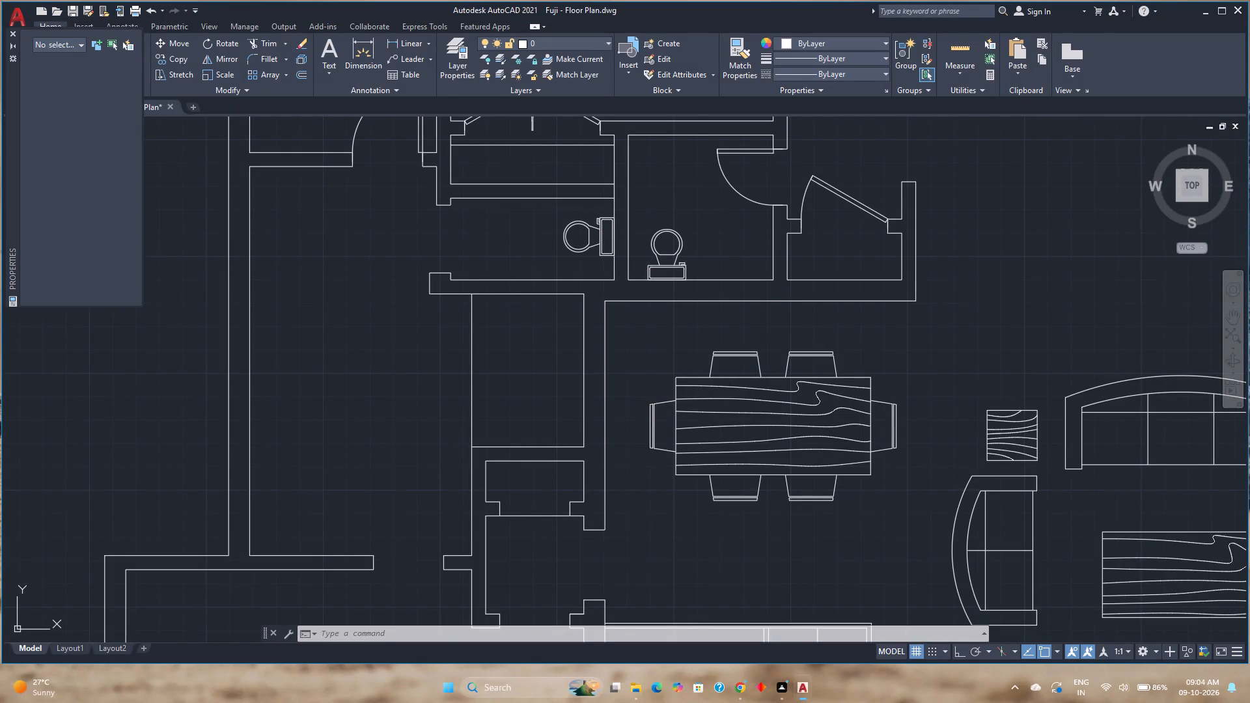
{"action": "left_click", "coordinate": [14, 33]}
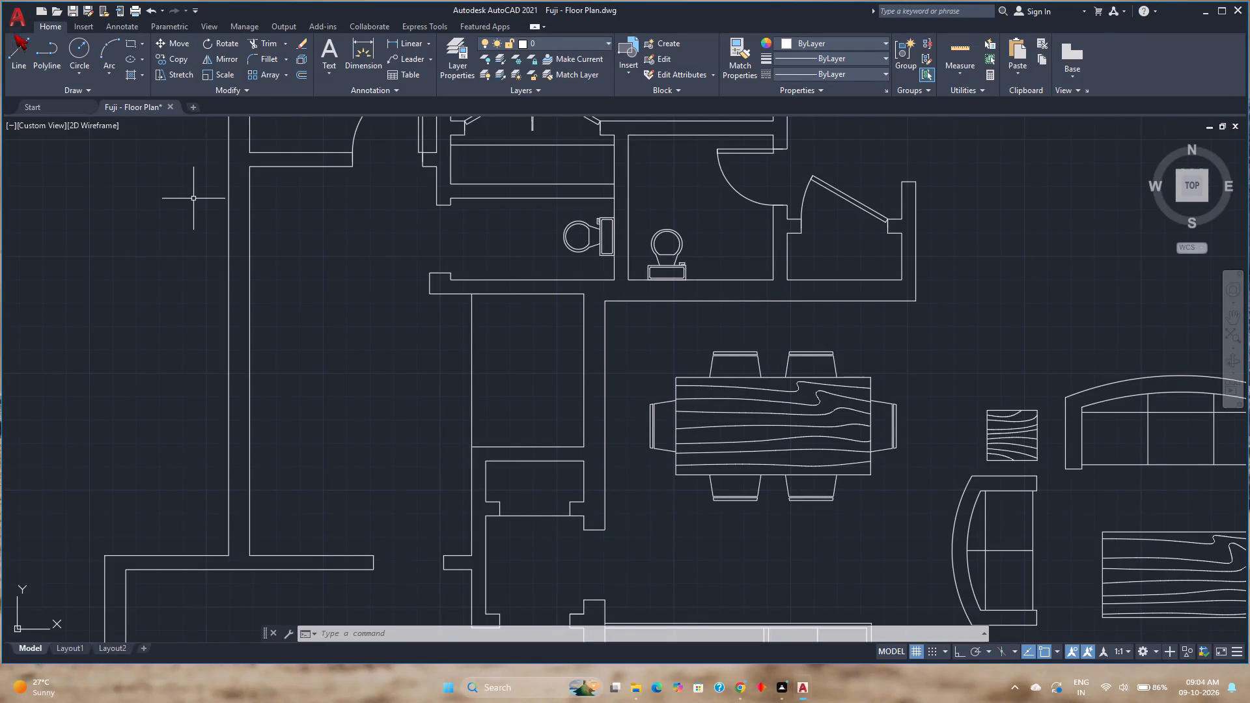
Insert the Bath Tub - 26 x 60 in. block from House Designer.dwg in the empty space outside the plan's west exterior wall.
{"action": "key", "text": "ctrl+2"}
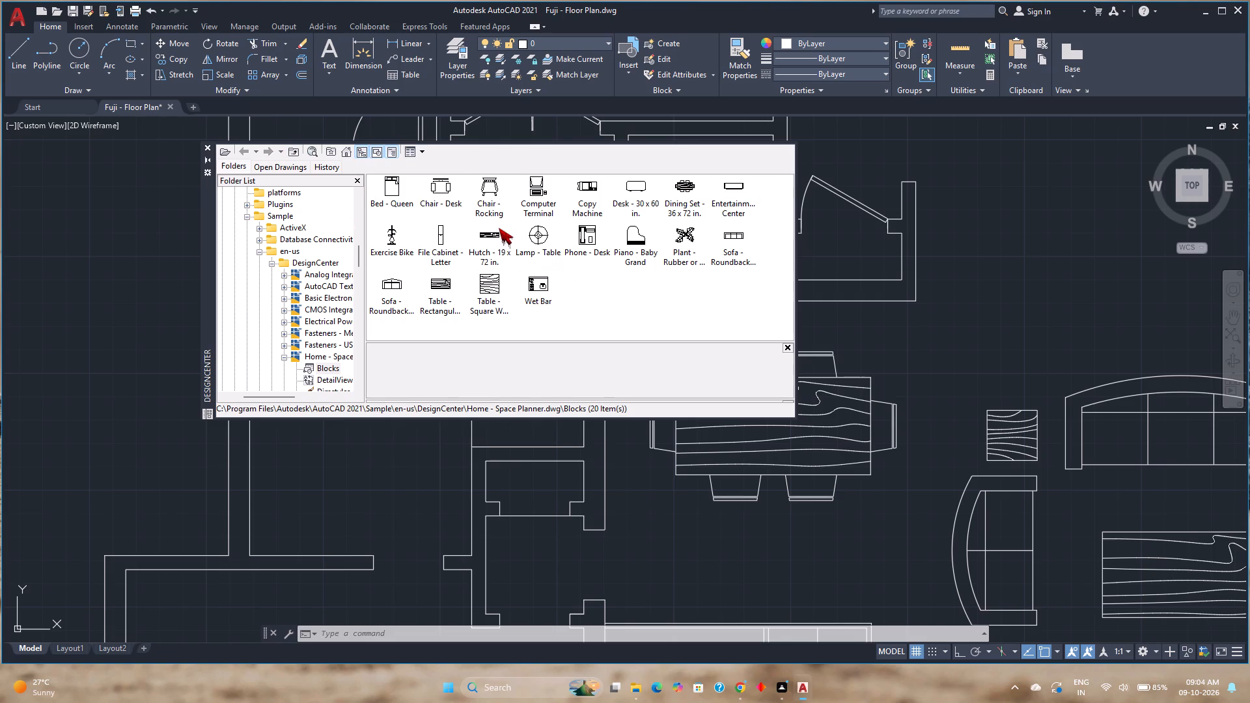
{"action": "scroll", "coordinate": [499, 228], "scroll_direction": "up", "scroll_amount": 1}
{"action": "left_click_drag", "start_coordinate": [264, 394], "coordinate": [281, 393]}
{"action": "scroll", "coordinate": [316, 315], "scroll_direction": "down", "scroll_amount": 5}
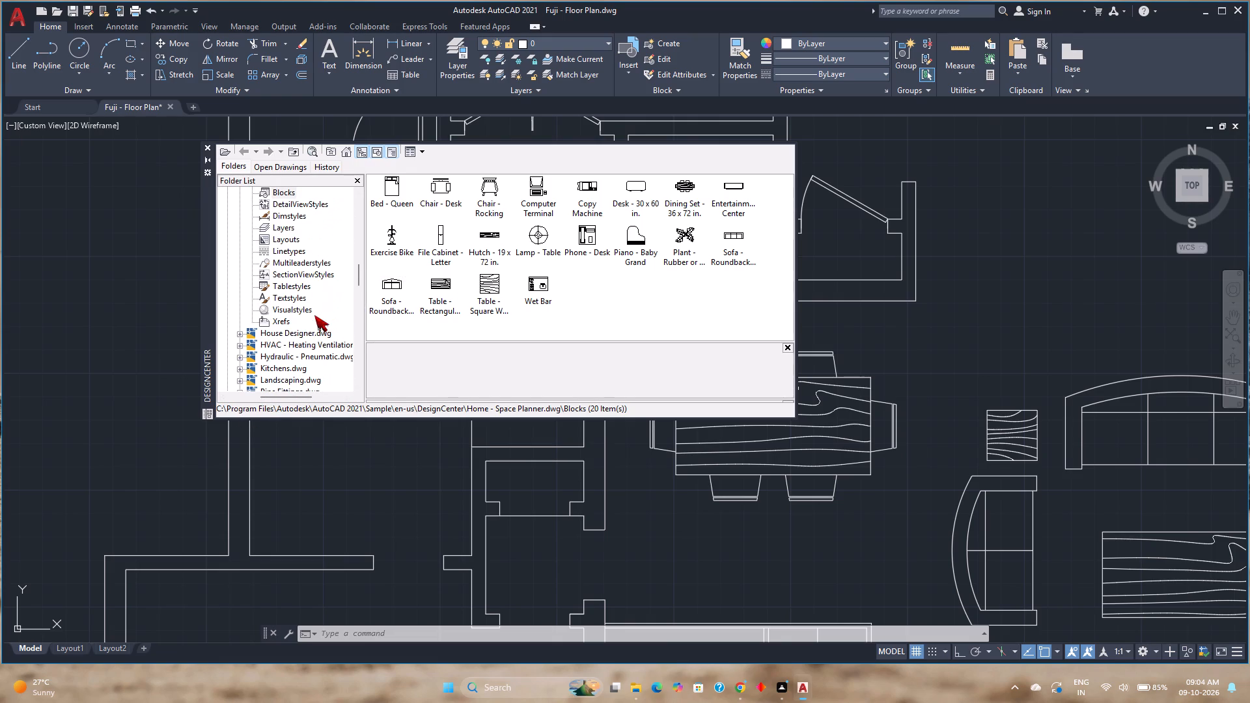
{"action": "left_click", "coordinate": [303, 335]}
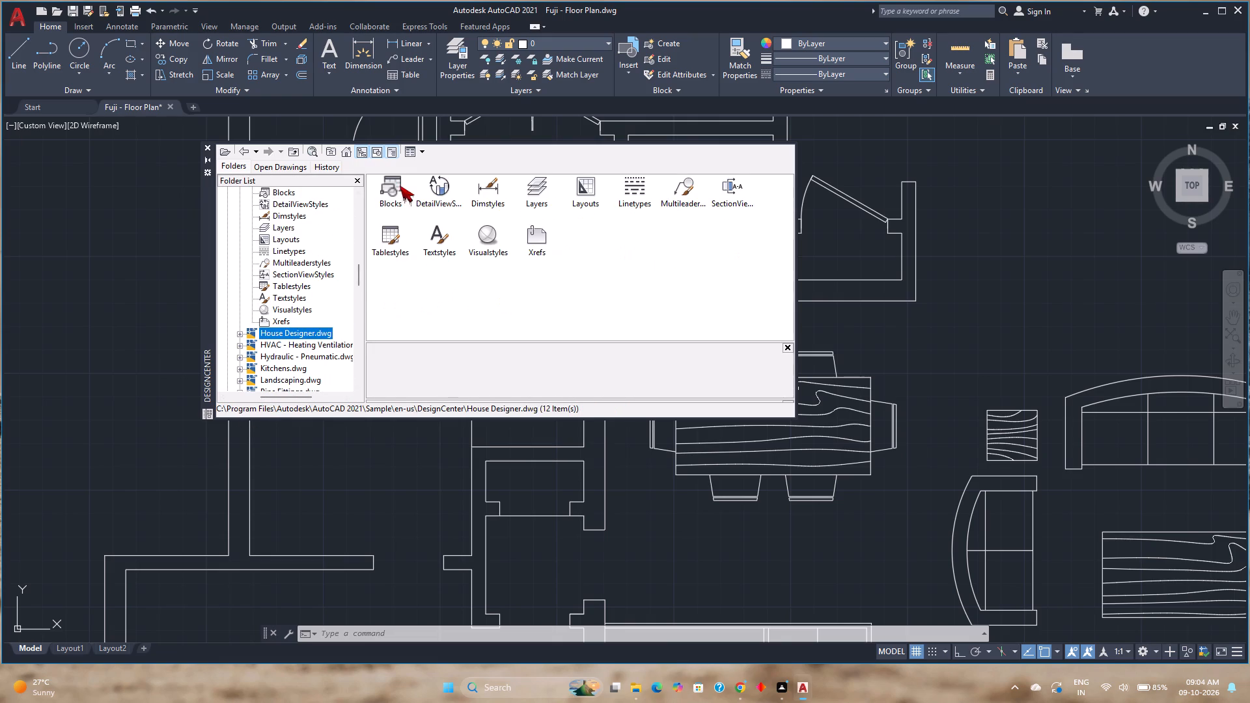
{"action": "double_click", "coordinate": [396, 186]}
{"action": "left_click", "coordinate": [388, 192]}
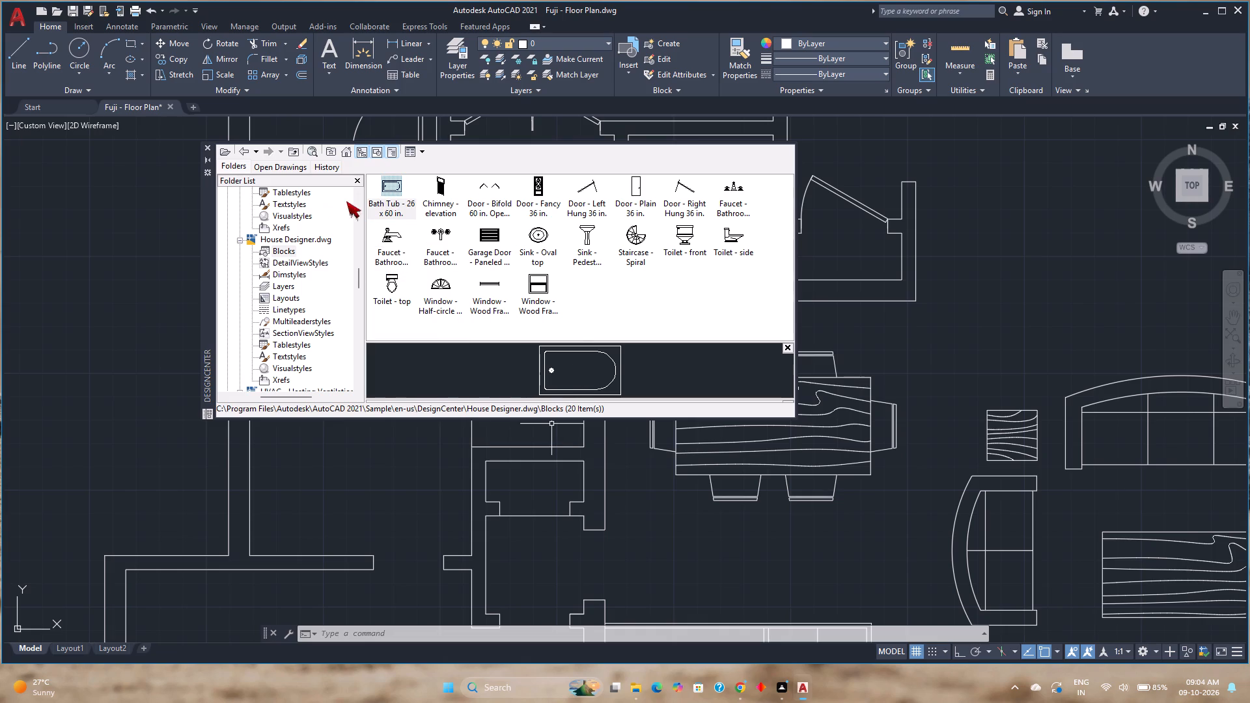
{"action": "left_click", "coordinate": [585, 378]}
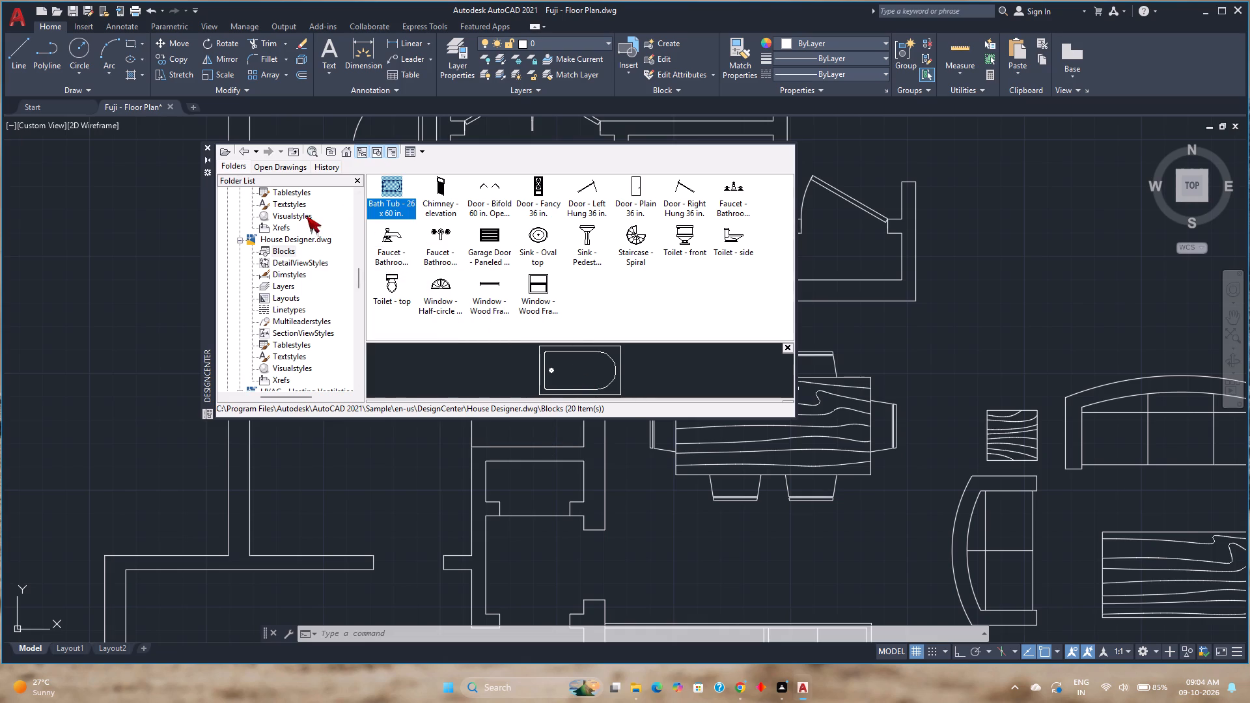
{"action": "left_click_drag", "start_coordinate": [385, 193], "coordinate": [108, 366]}
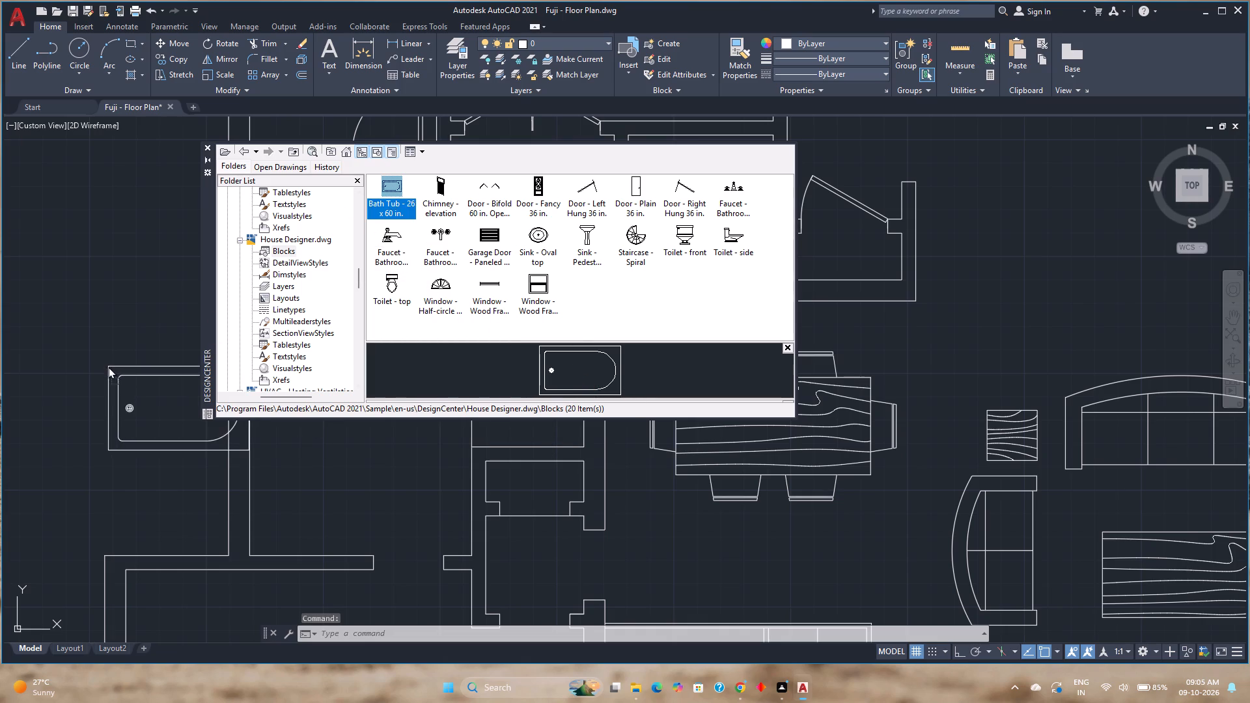
{"action": "left_click_drag", "start_coordinate": [108, 366], "coordinate": [53, 296]}
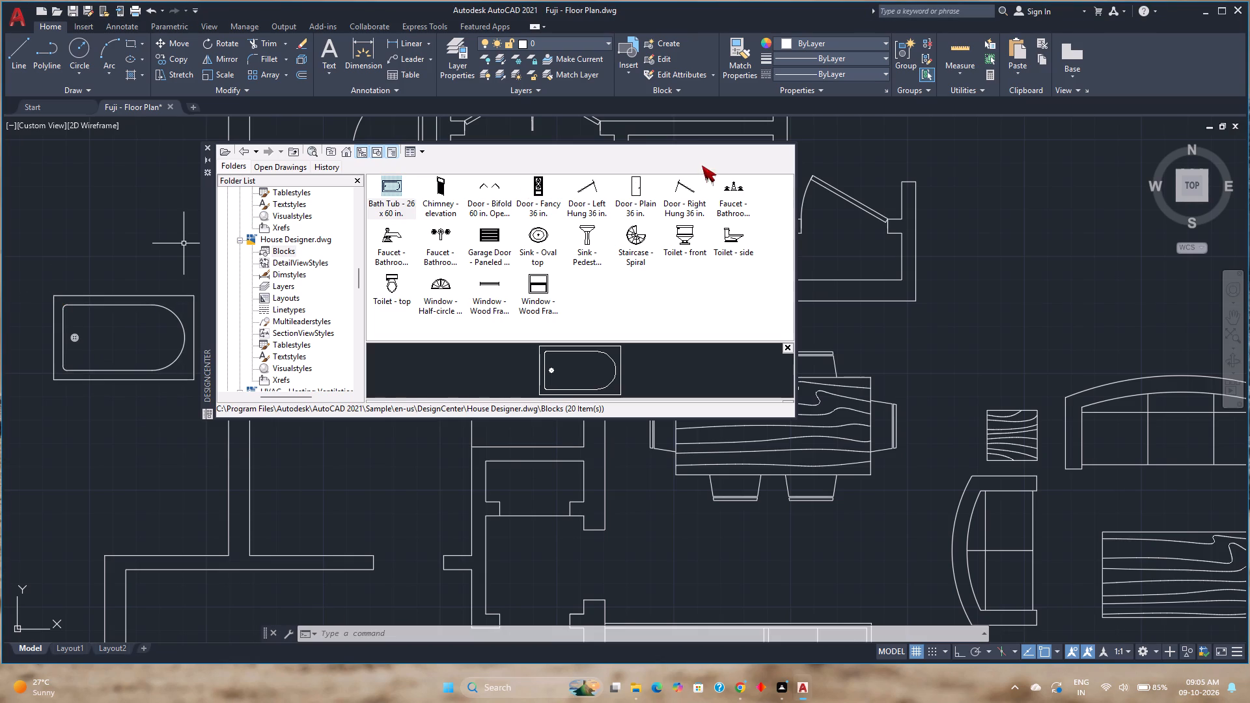
{"action": "left_click", "coordinate": [208, 146]}
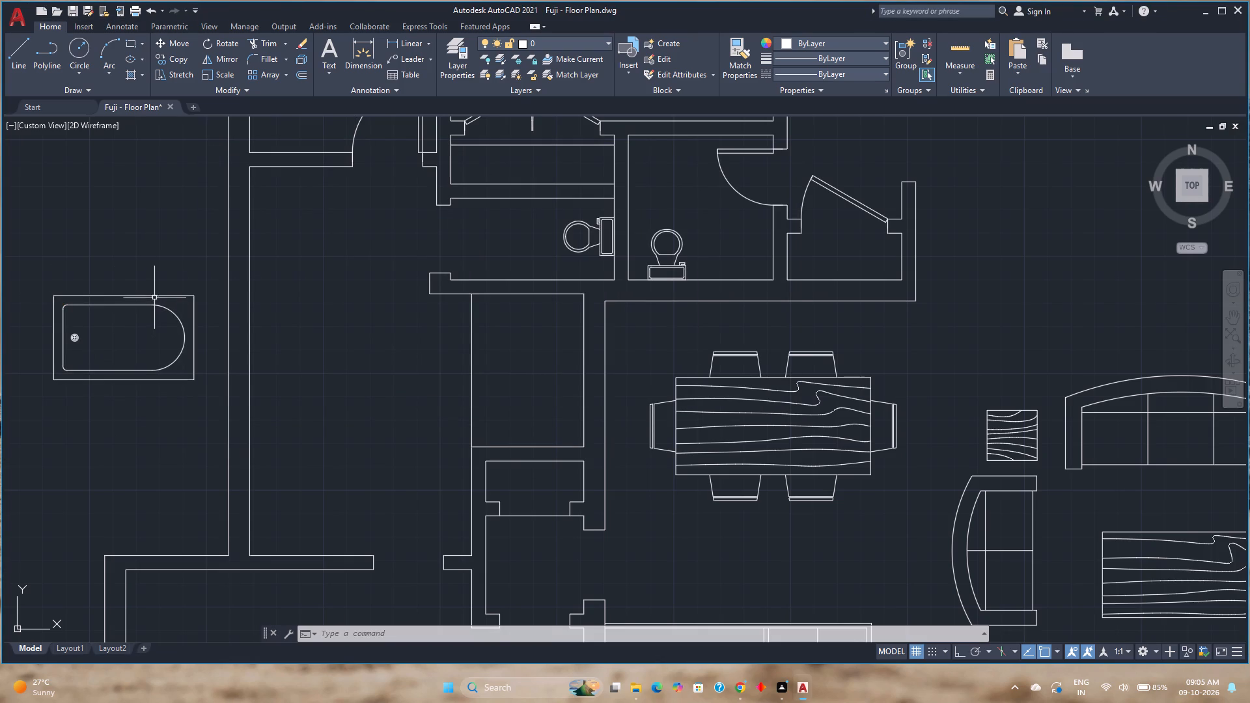
Rotate the bathtub block to 270° about a point inside it with Ortho on, and save the drawing.
{"action": "left_click", "coordinate": [155, 294]}
{"action": "left_click", "coordinate": [147, 300]}
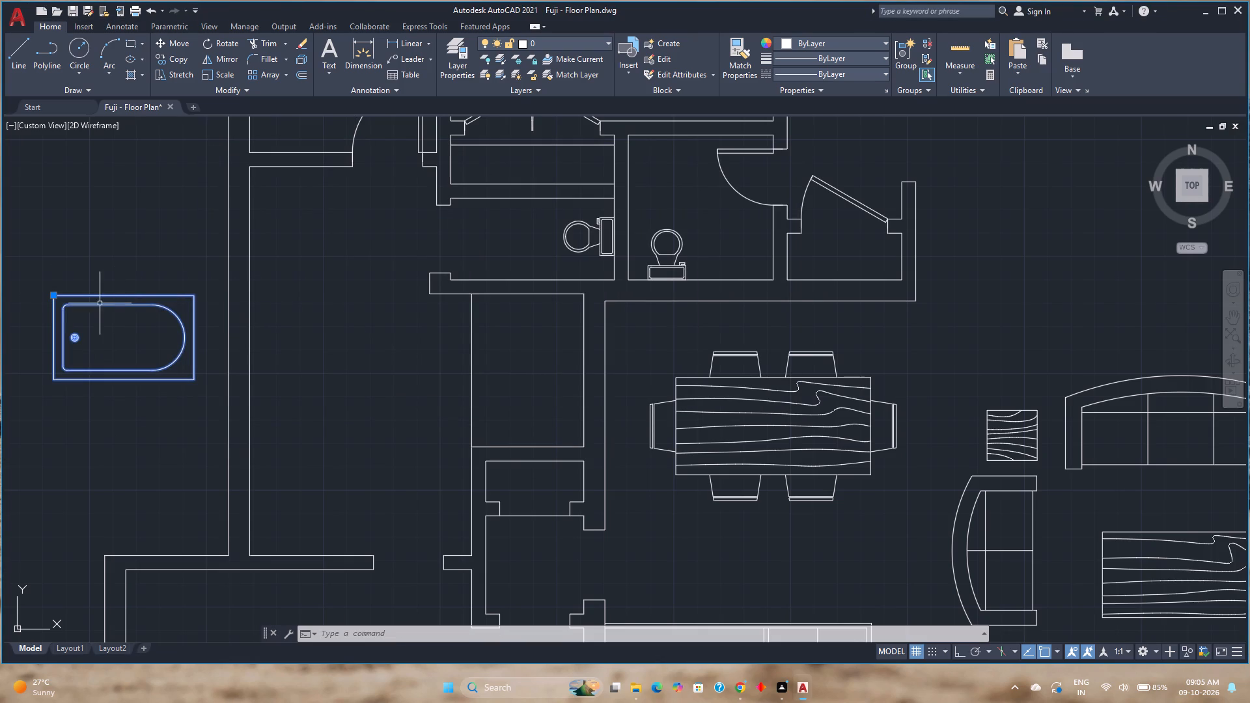
{"action": "left_click", "coordinate": [214, 44]}
{"action": "left_click", "coordinate": [115, 344]}
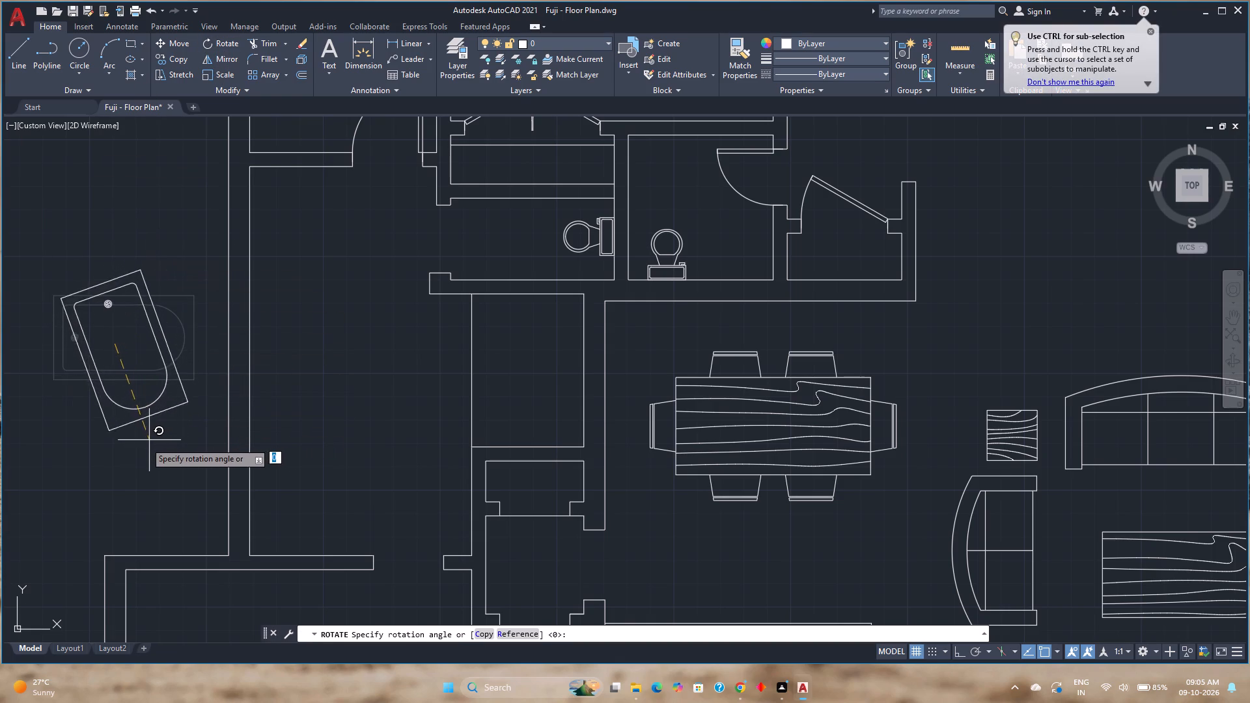
{"action": "key", "text": "F8"}
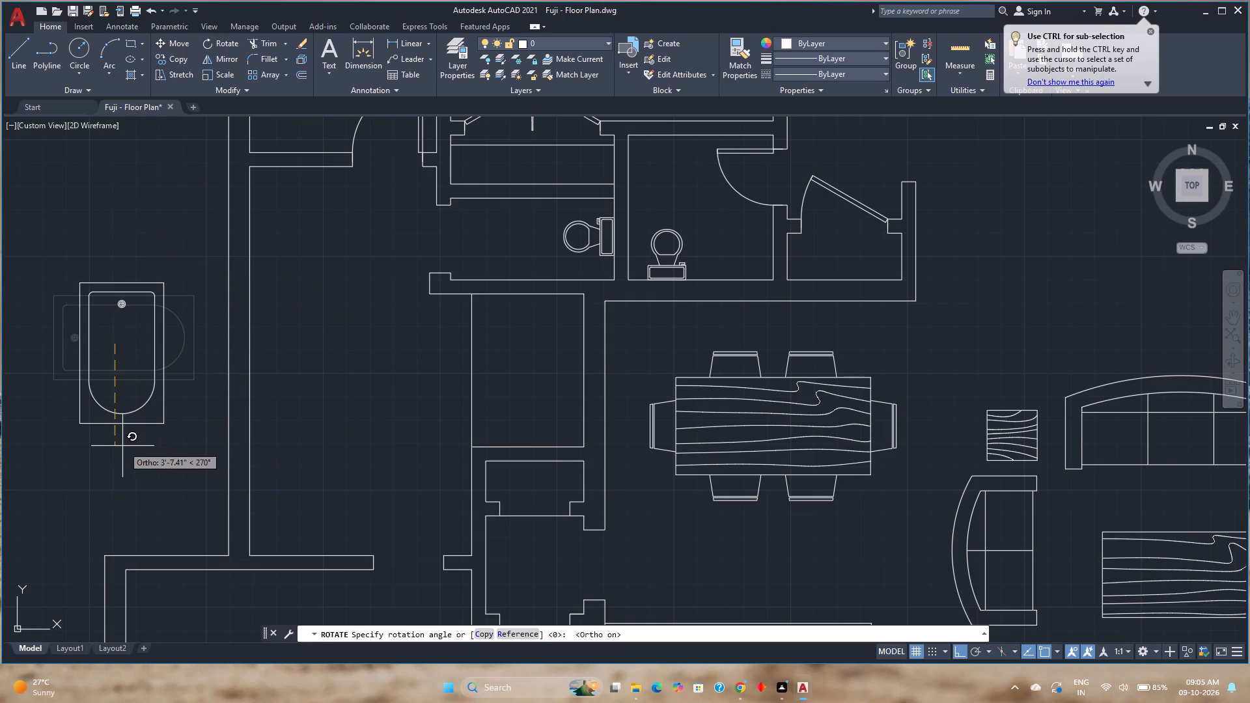
{"action": "left_click", "coordinate": [122, 446]}
{"action": "key", "text": "ctrl+s"}
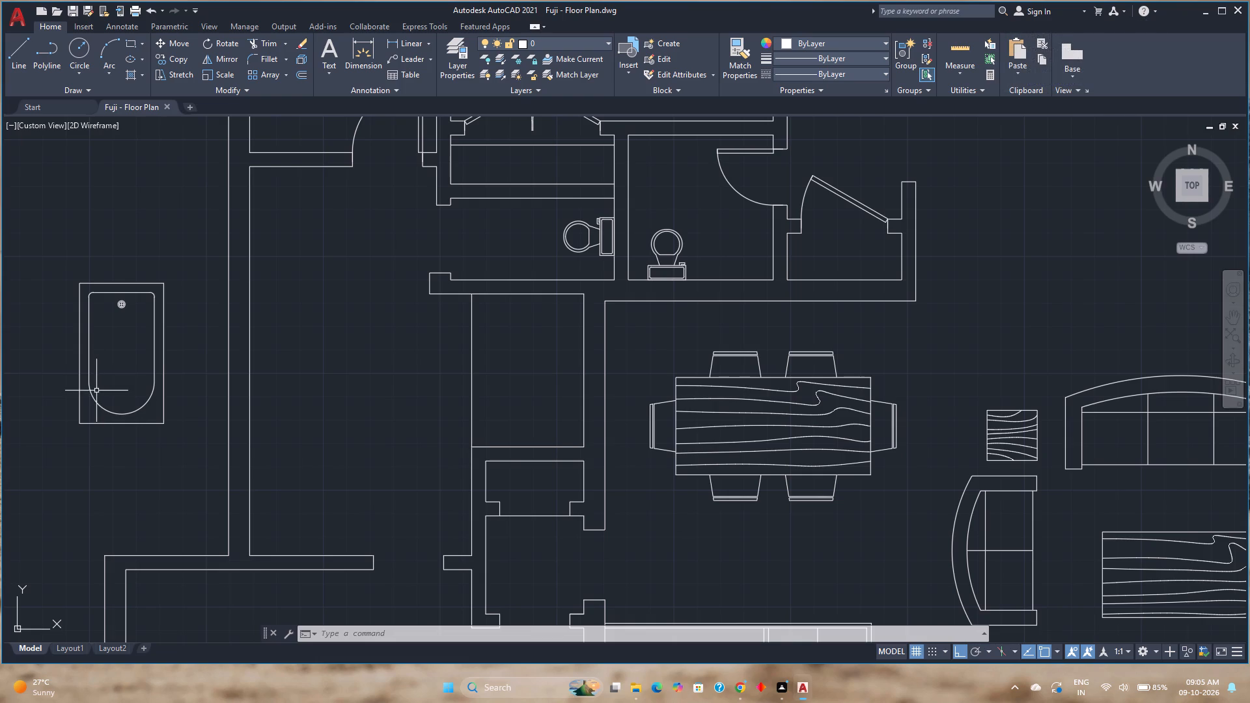
Move the bathtub by its insertion corner into the upper inner corner of the bathroom alcove west of the dining table.
{"action": "left_click", "coordinate": [94, 398]}
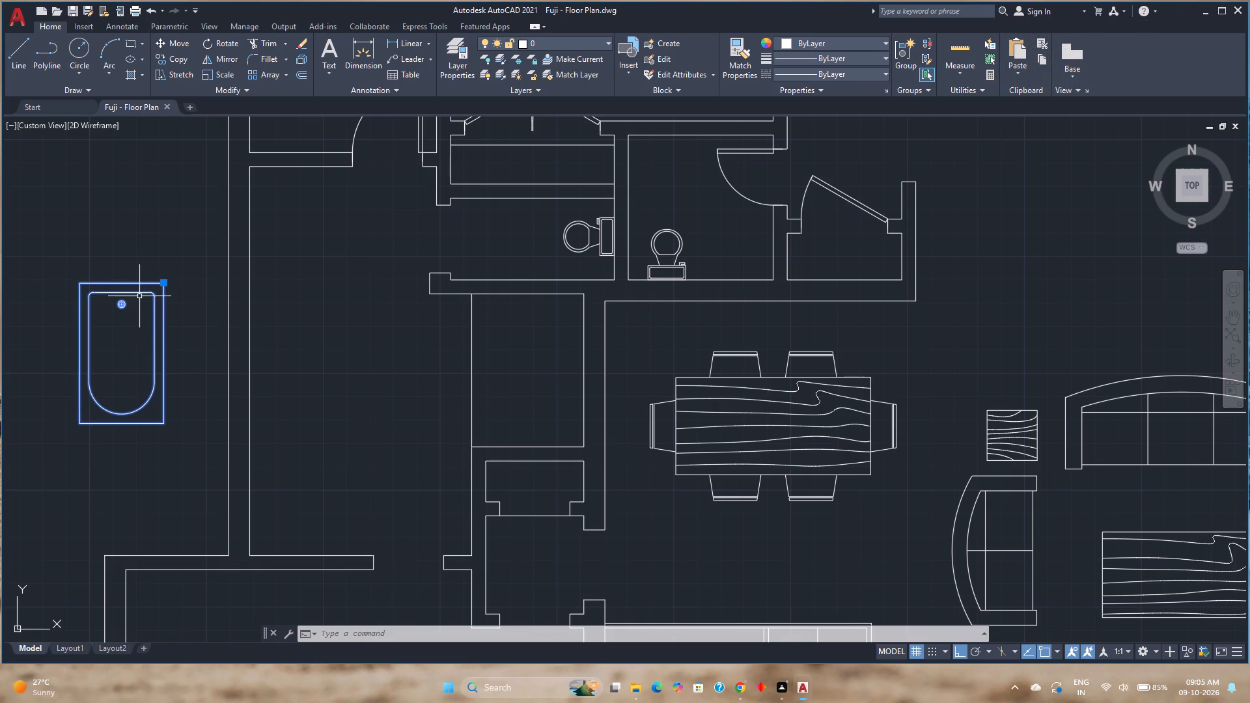
{"action": "left_click", "coordinate": [164, 281]}
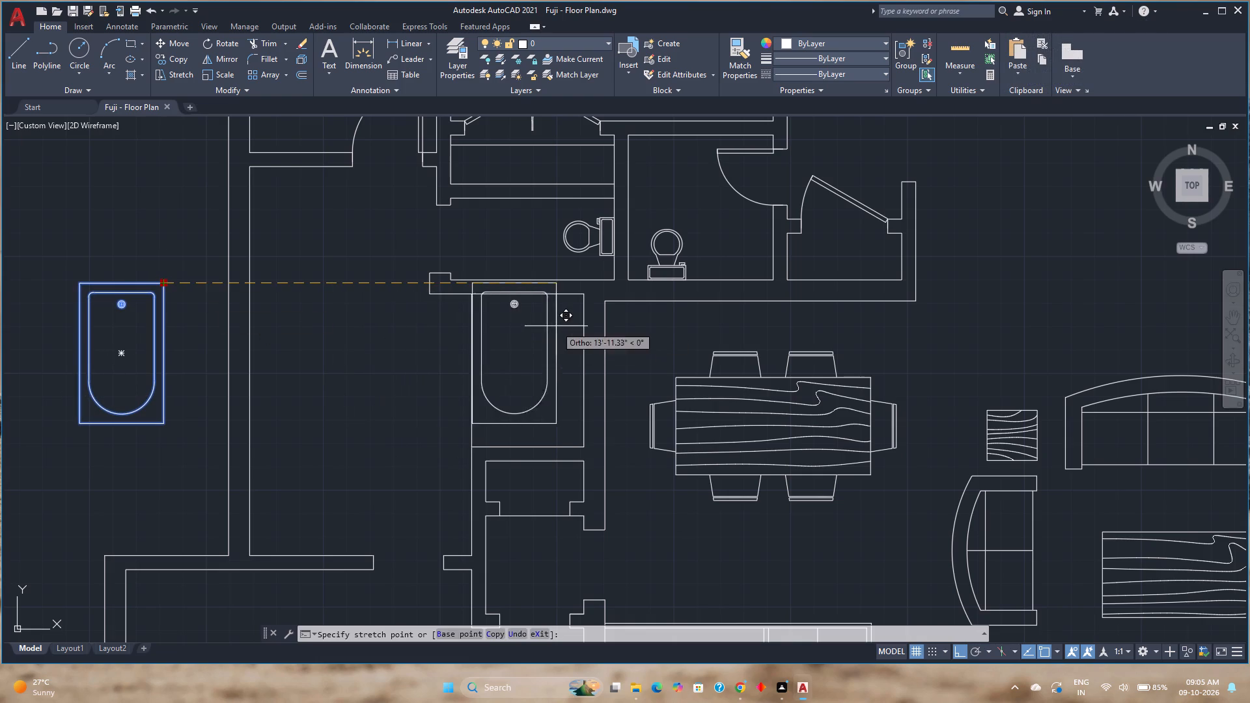
{"action": "left_click", "coordinate": [582, 295]}
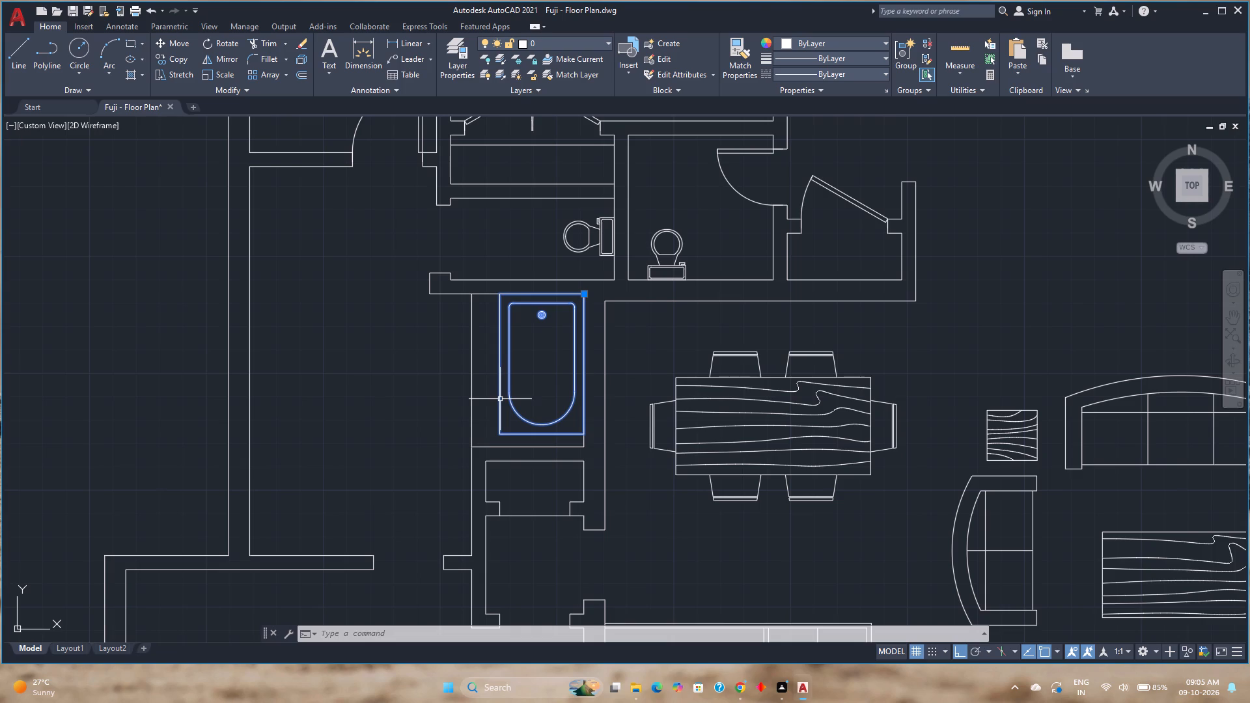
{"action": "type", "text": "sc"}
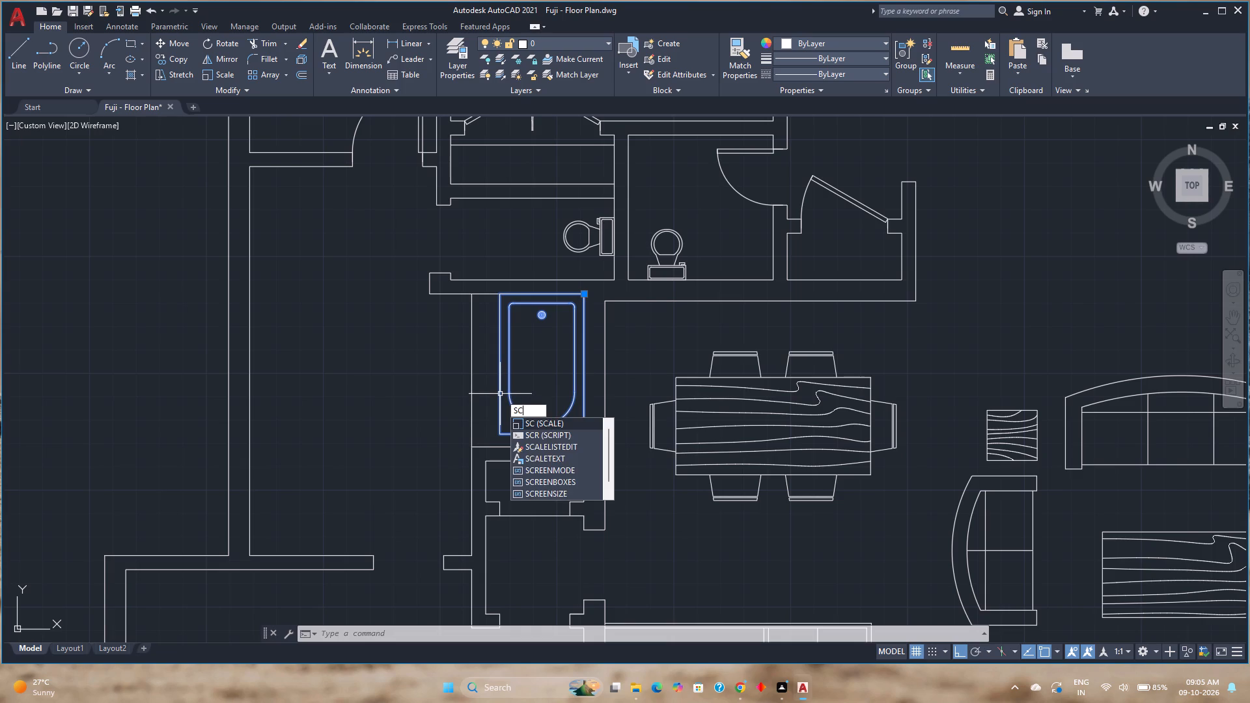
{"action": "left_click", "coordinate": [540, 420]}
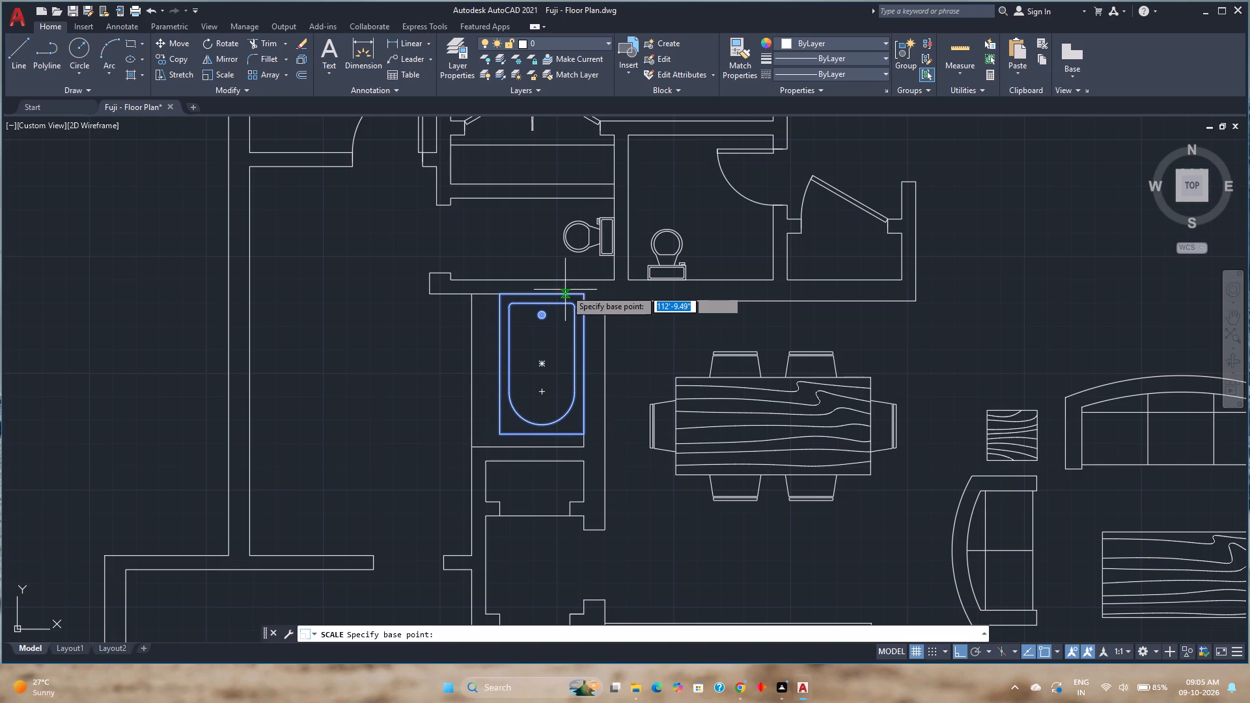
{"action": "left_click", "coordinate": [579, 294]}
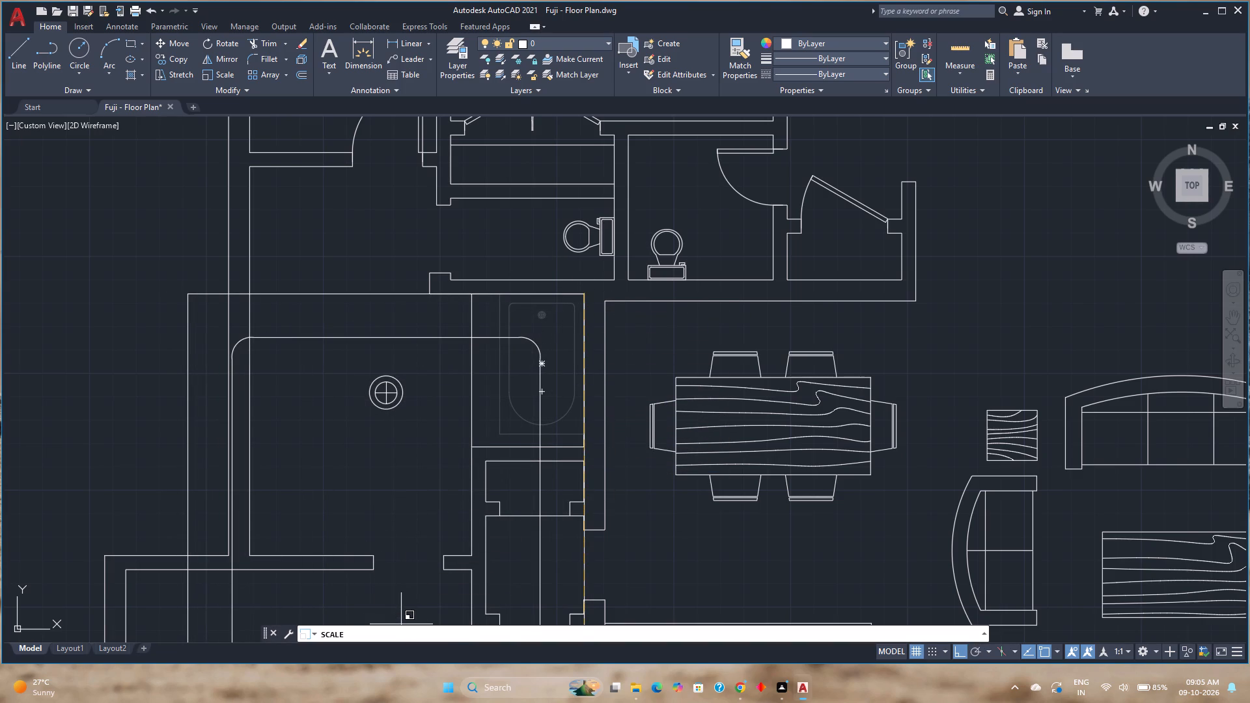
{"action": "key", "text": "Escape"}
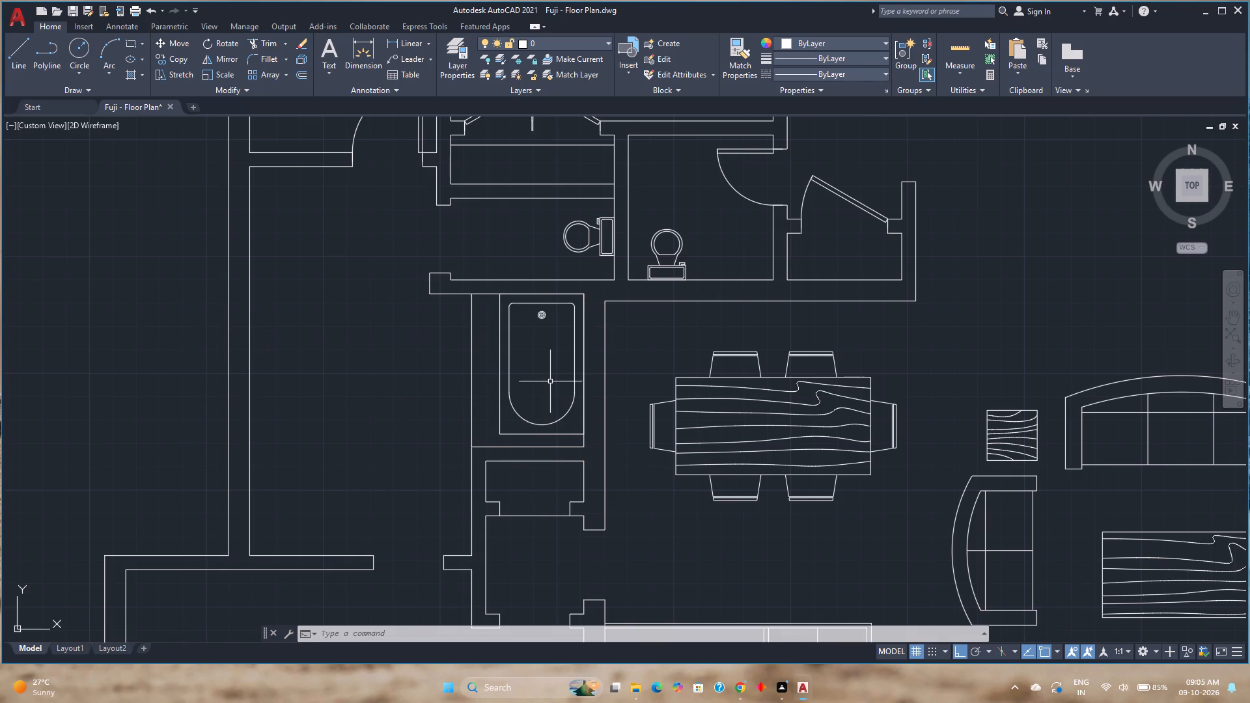
Scale the bathtub by reference from its upper alcove corner, stretching its long side to reach the alcove's lower wall.
{"action": "left_click", "coordinate": [516, 409]}
{"action": "type", "text": "sc"}
{"action": "key", "text": "Return"}
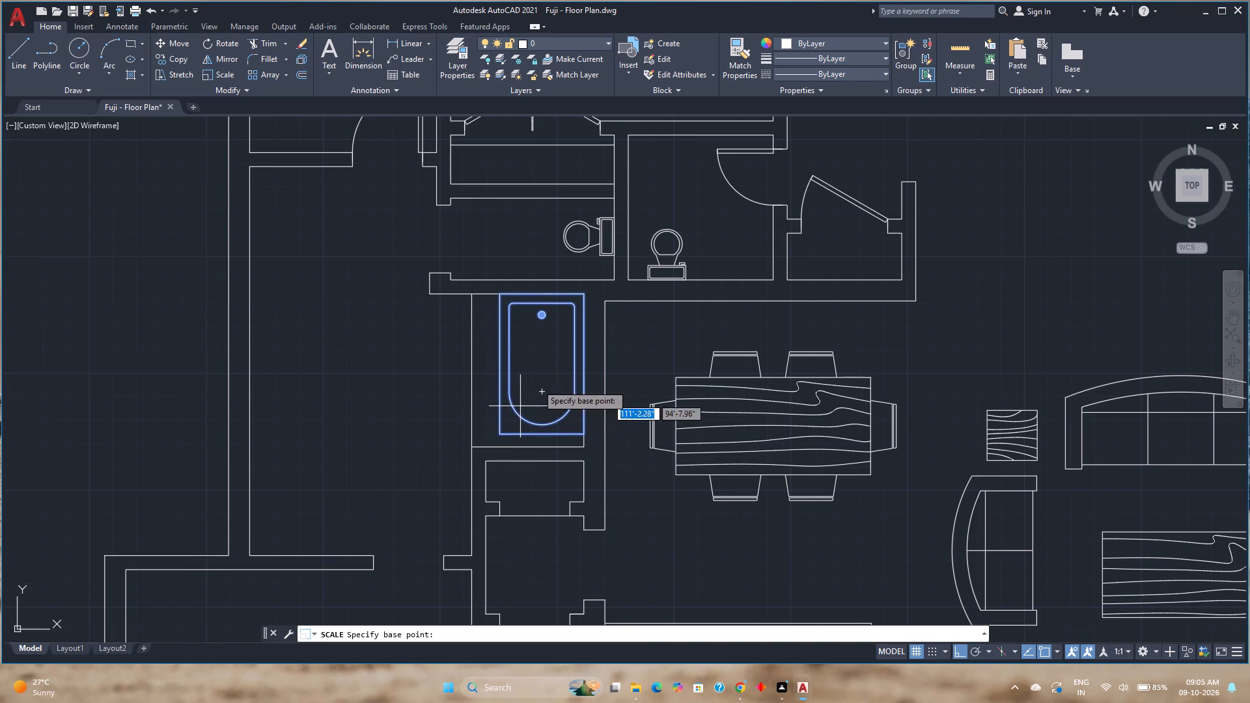
{"action": "left_click", "coordinate": [583, 294]}
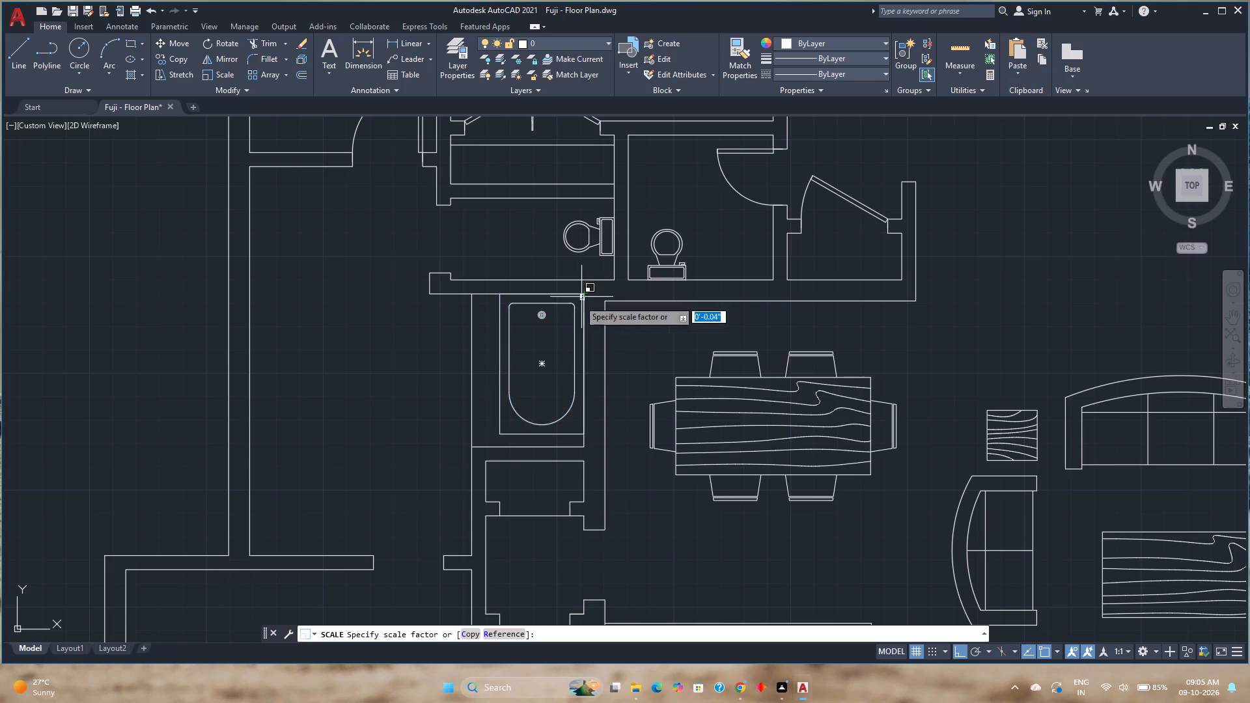
{"action": "left_click", "coordinate": [503, 635]}
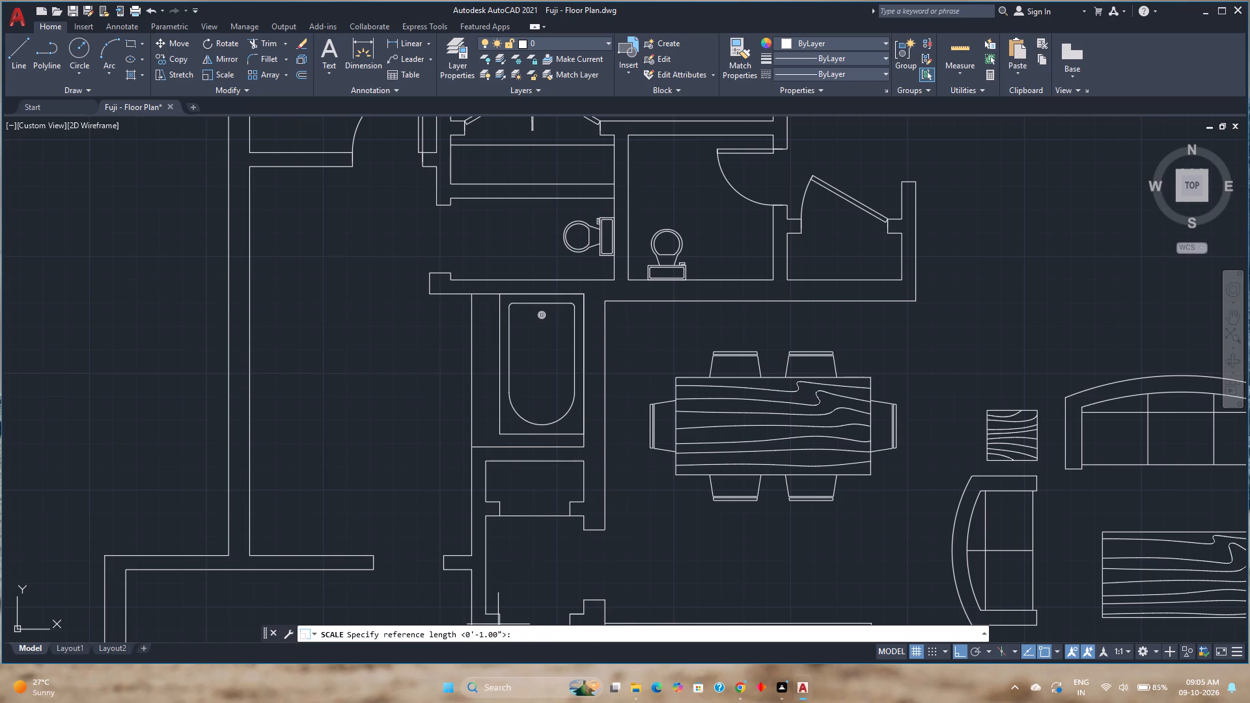
{"action": "left_click", "coordinate": [584, 294]}
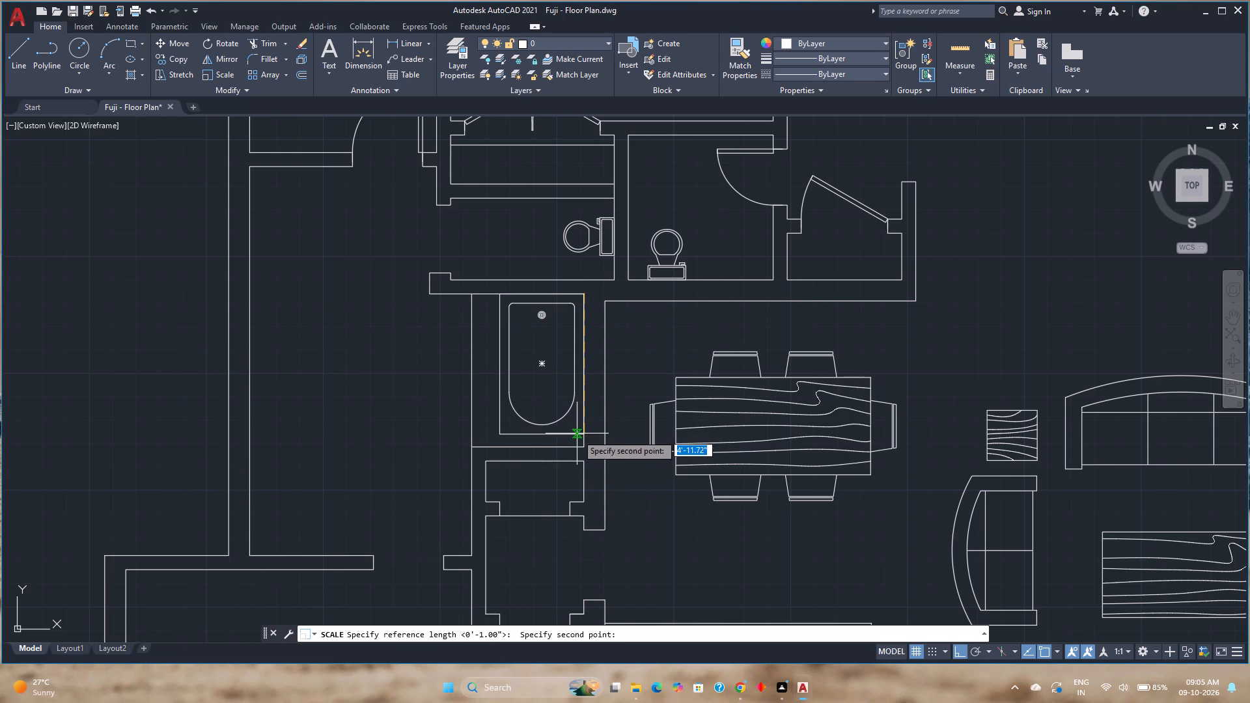
{"action": "left_click", "coordinate": [579, 436]}
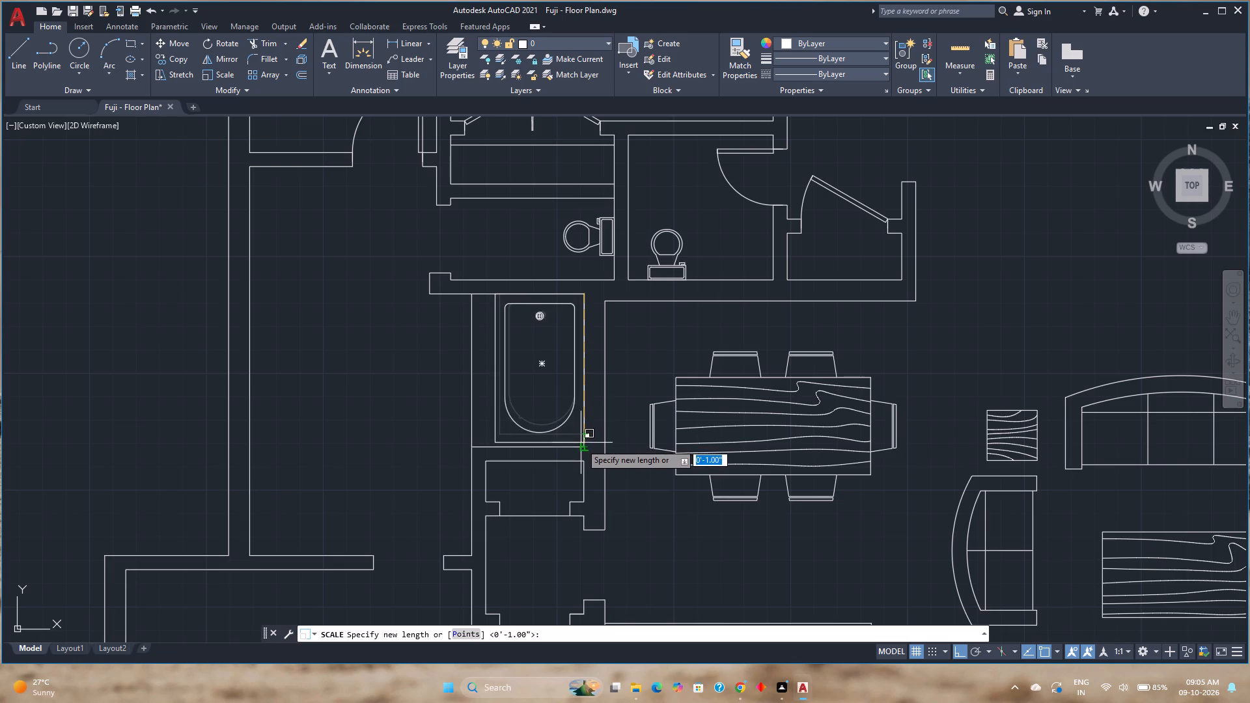
{"action": "left_click", "coordinate": [581, 445]}
{"action": "key", "text": "Escape"}
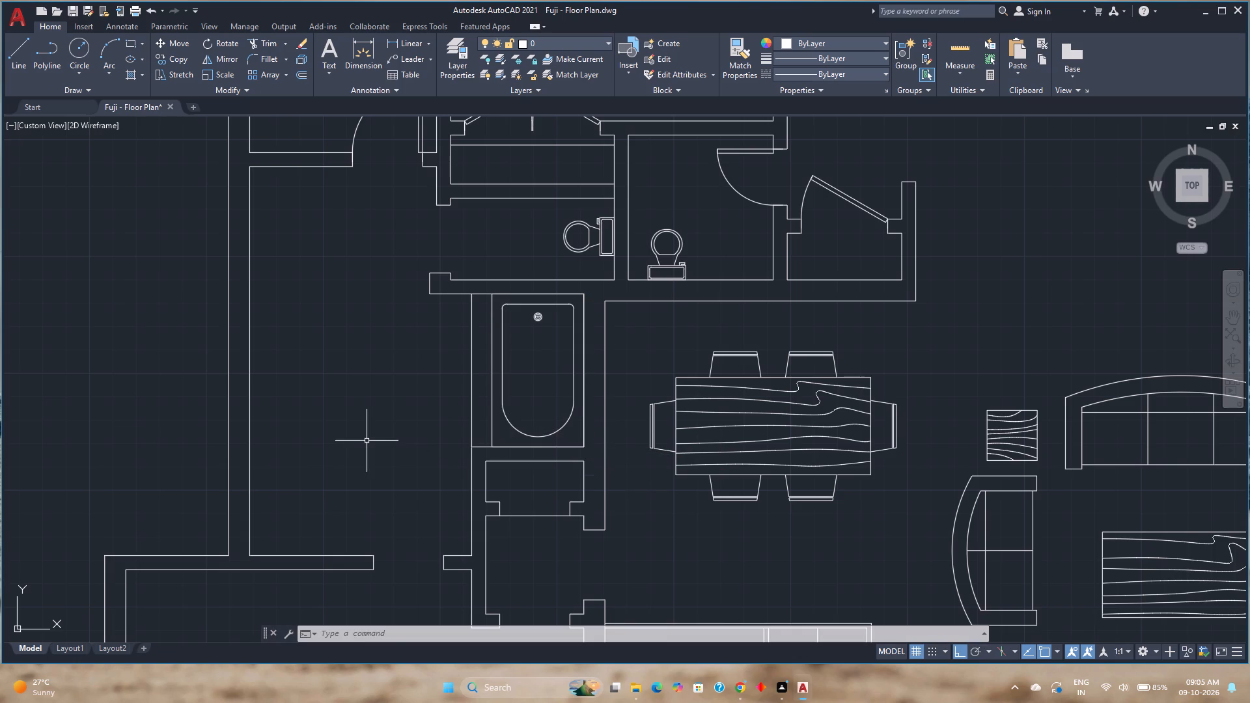
Delete the vertical line across the open side of the bathtub alcove and save the drawing.
{"action": "left_click", "coordinate": [472, 374]}
{"action": "key", "text": "Delete"}
{"action": "key", "text": "ctrl+s"}
Look through DesignCenter for a suitable sink block, checking the sinks in House Designer.dwg and the HVAC and Hydraulic - Pneumatic blocks.
{"action": "scroll", "coordinate": [458, 378], "scroll_direction": "down", "scroll_amount": 1}
{"action": "middle_click_drag", "start_coordinate": [458, 378], "coordinate": [402, 369]}
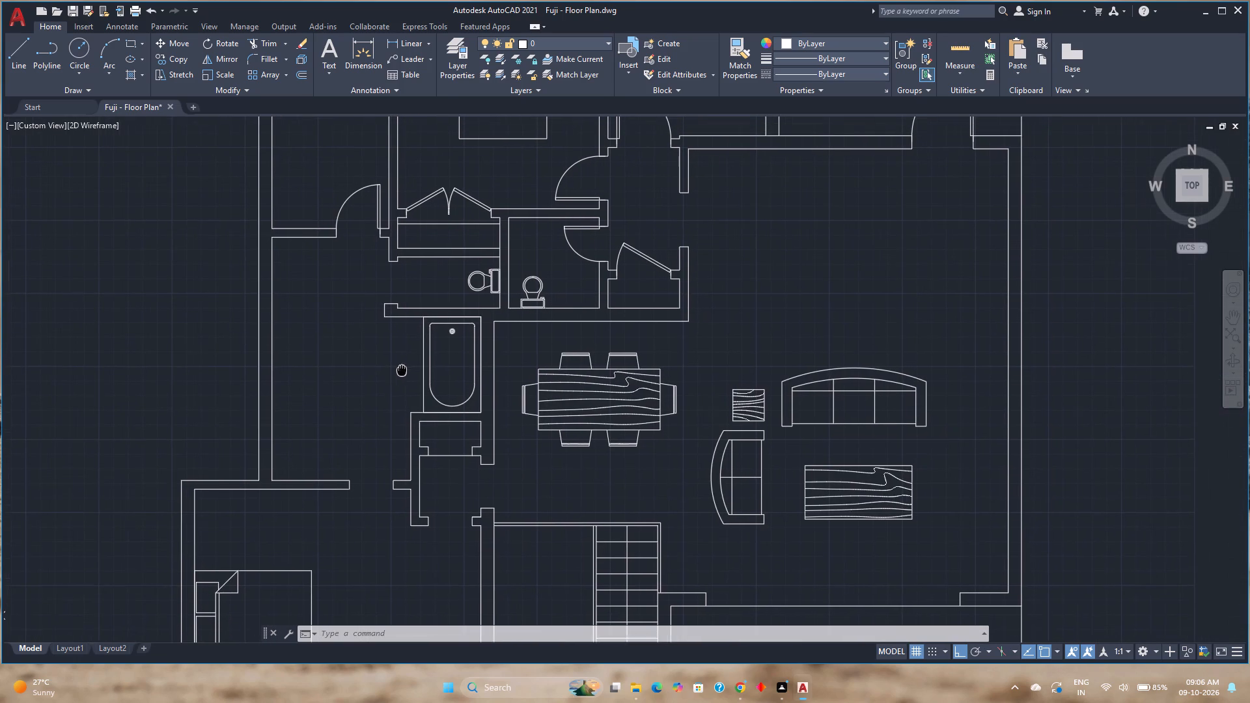
{"action": "middle_click_drag", "start_coordinate": [402, 369], "coordinate": [402, 370]}
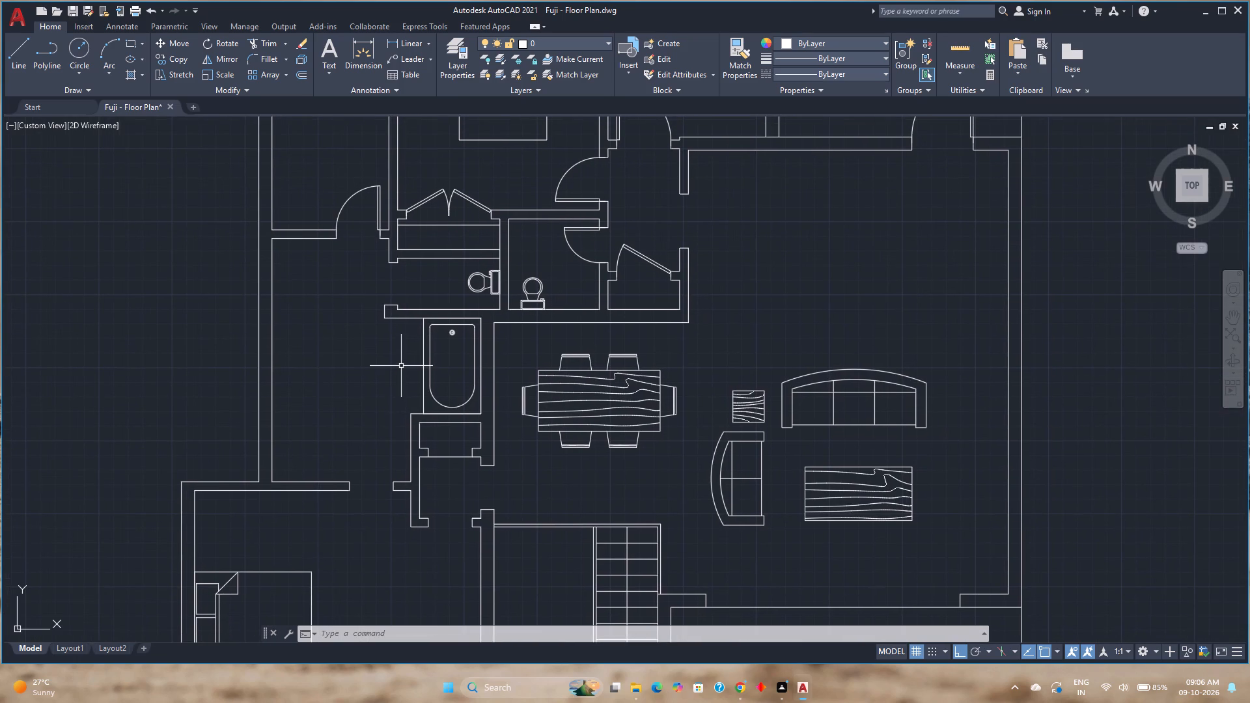
{"action": "key", "text": "ctrl+2"}
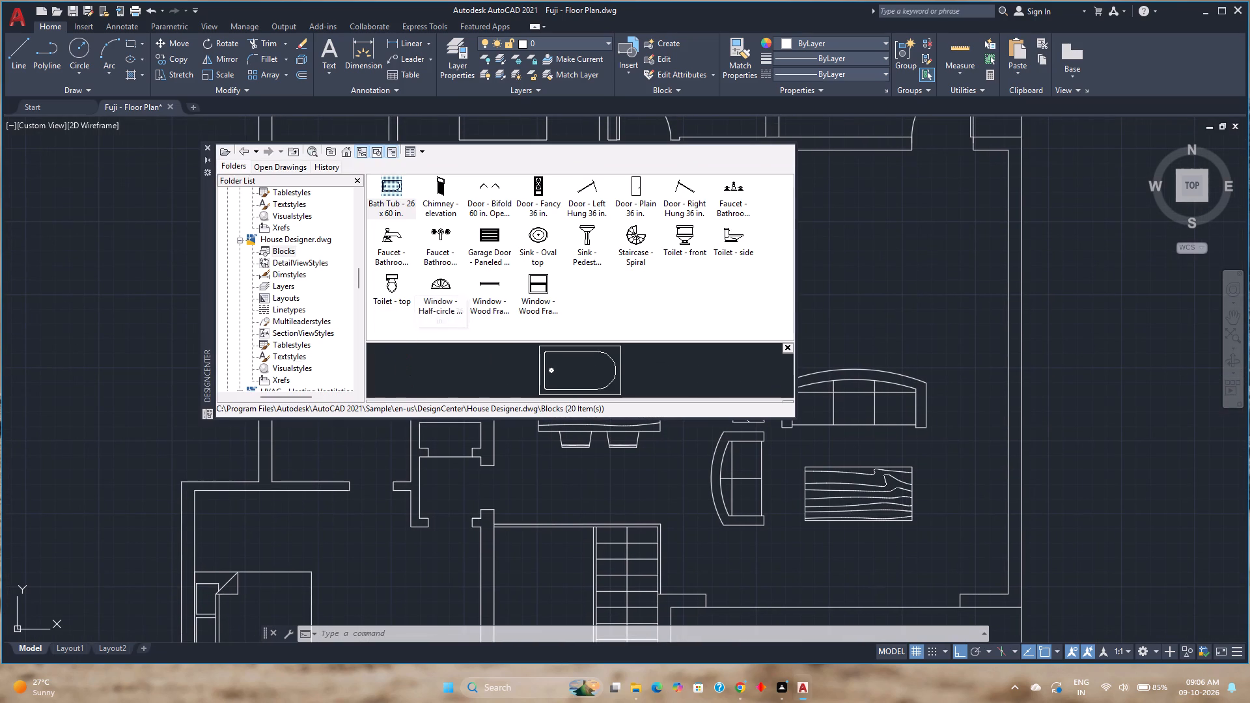
{"action": "left_click", "coordinate": [546, 240]}
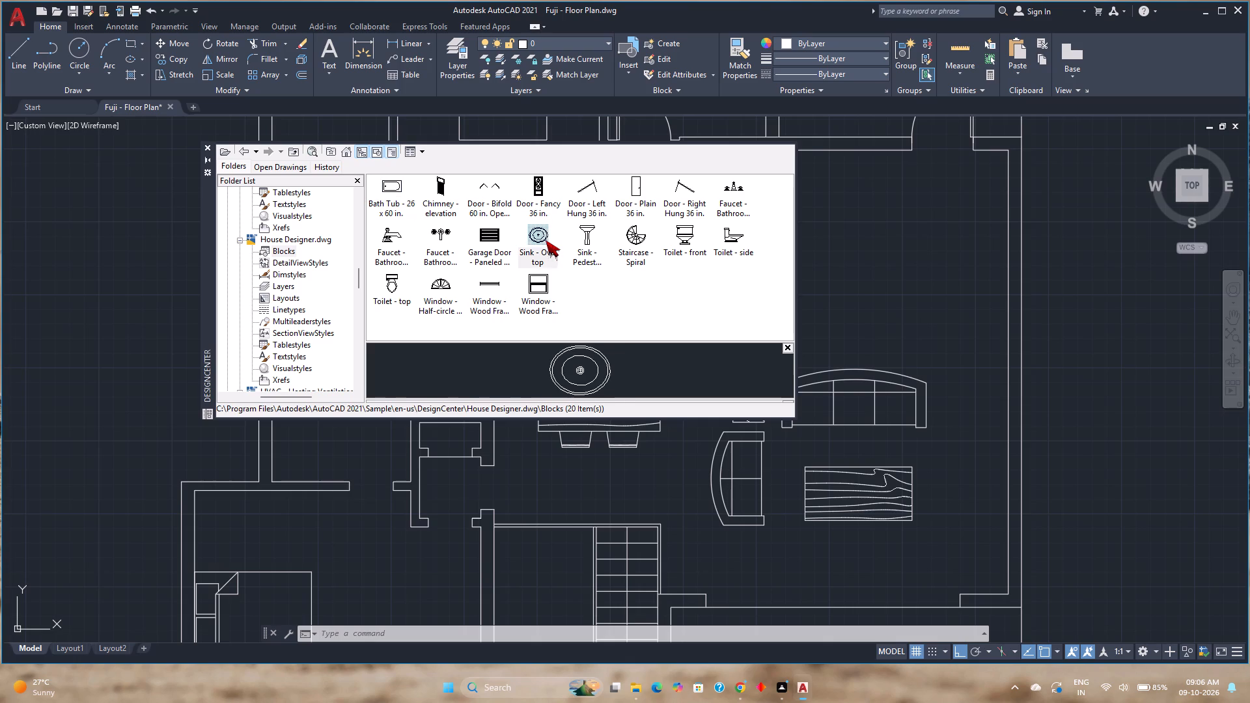
{"action": "left_click", "coordinate": [577, 230]}
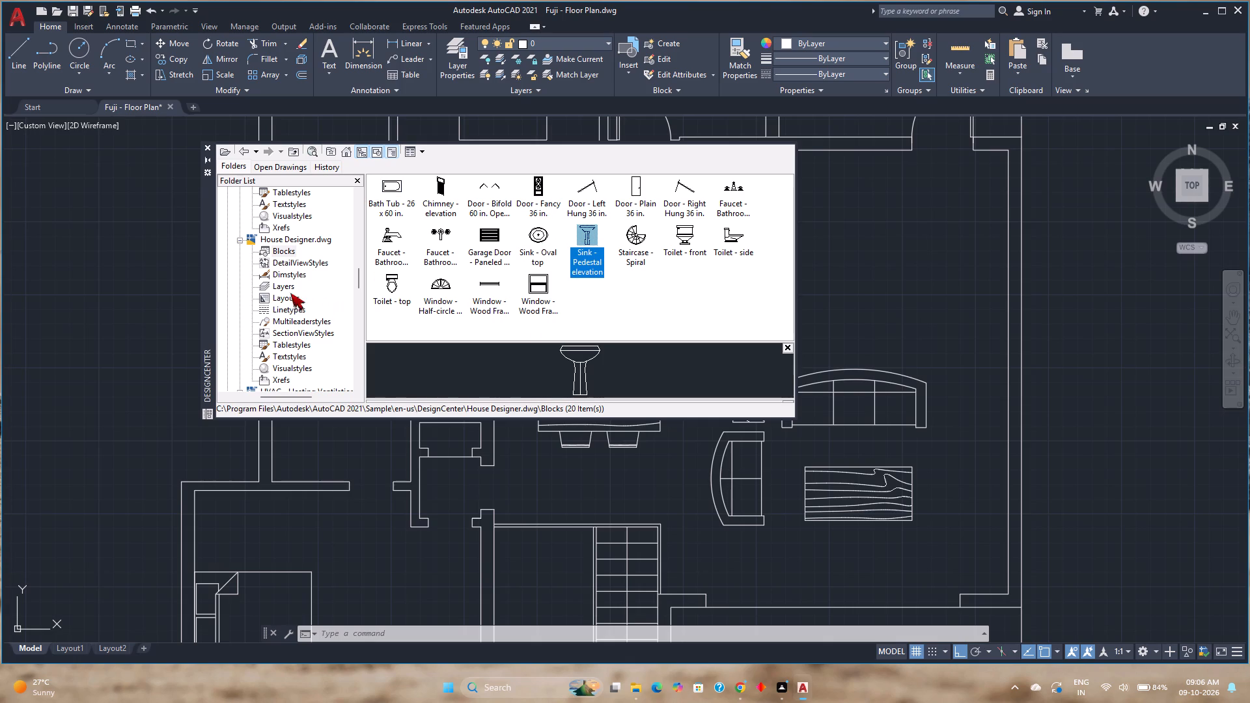
{"action": "scroll", "coordinate": [307, 363], "scroll_direction": "down", "scroll_amount": 1}
{"action": "left_click", "coordinate": [305, 353]}
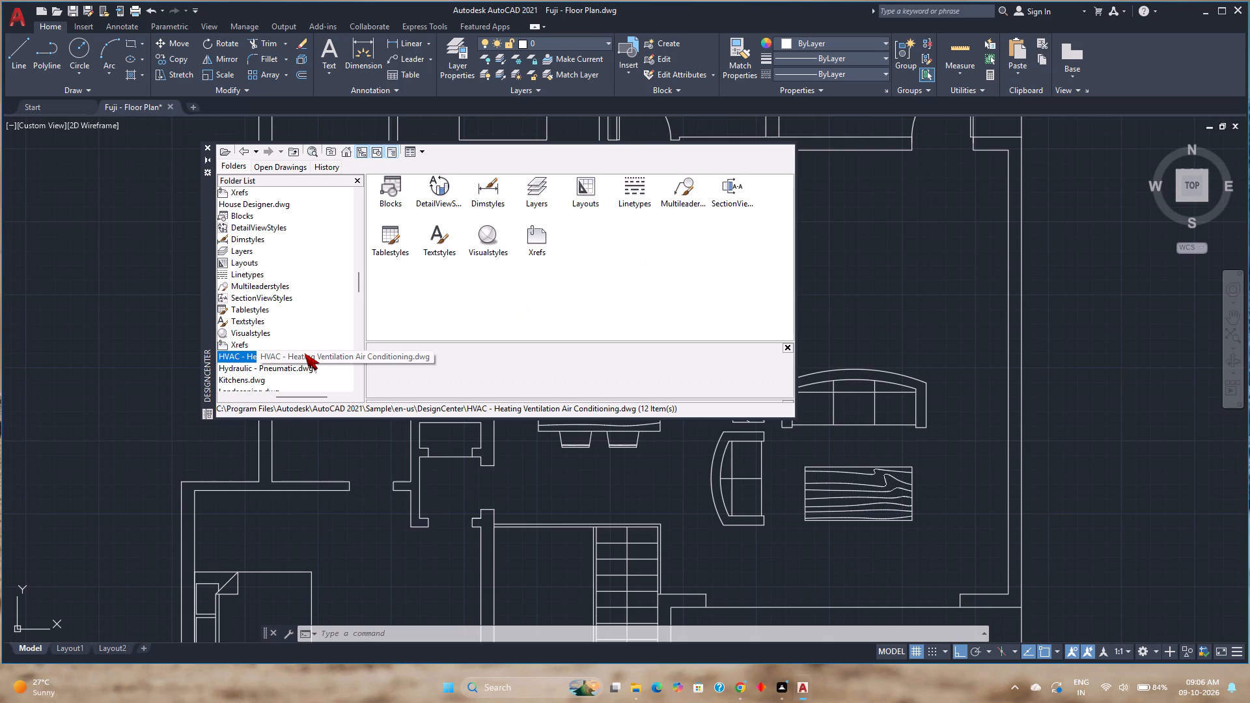
{"action": "double_click", "coordinate": [398, 184]}
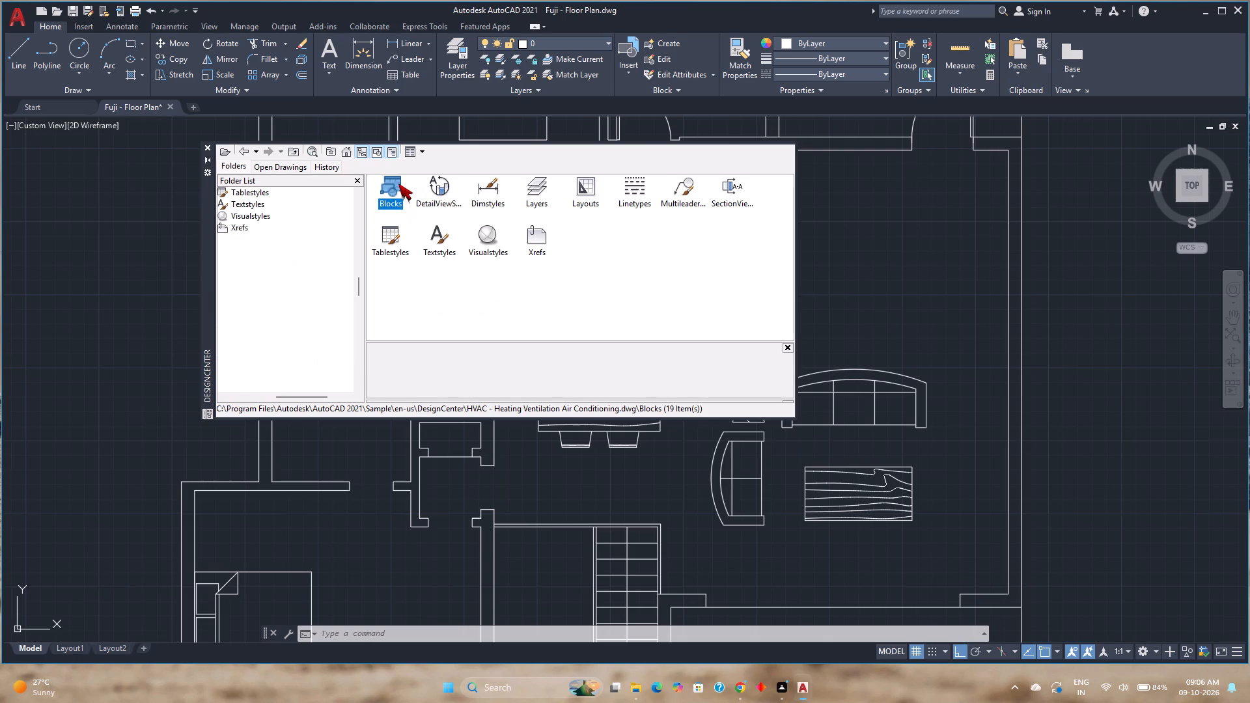
{"action": "scroll", "coordinate": [298, 332], "scroll_direction": "down", "scroll_amount": 2}
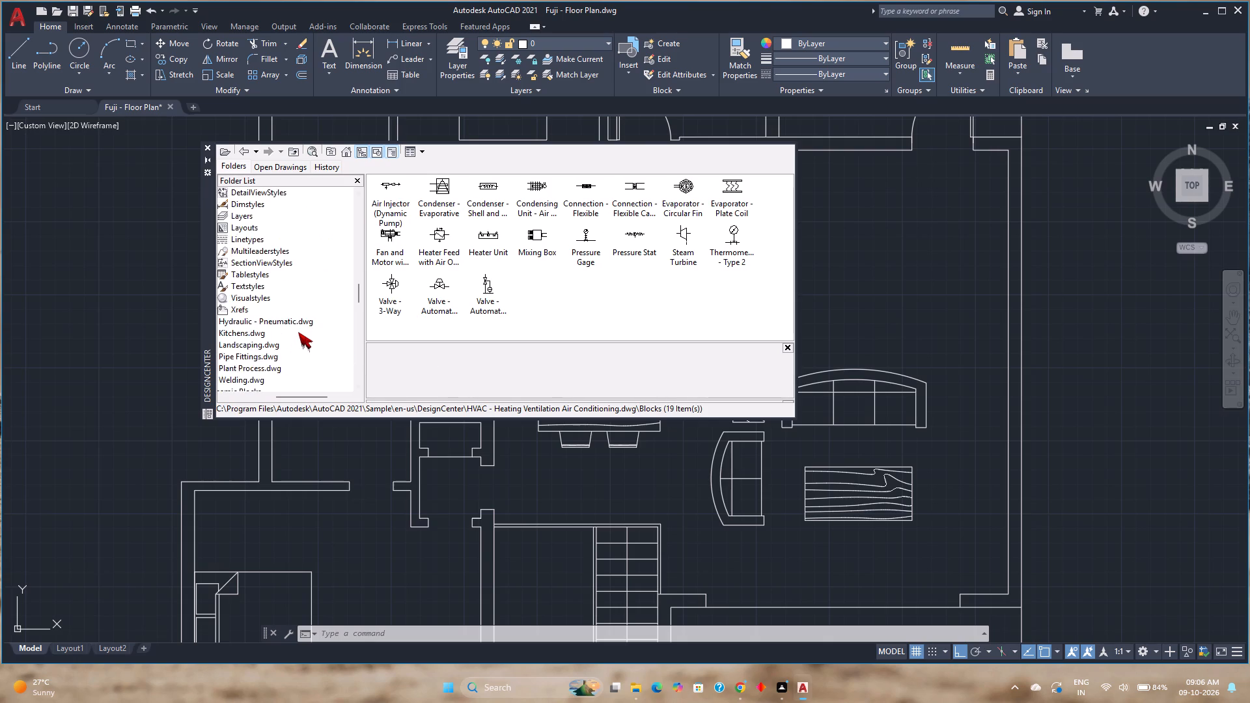
{"action": "scroll", "coordinate": [298, 332], "scroll_direction": "down", "scroll_amount": 2}
{"action": "left_click_drag", "start_coordinate": [308, 393], "coordinate": [251, 392]}
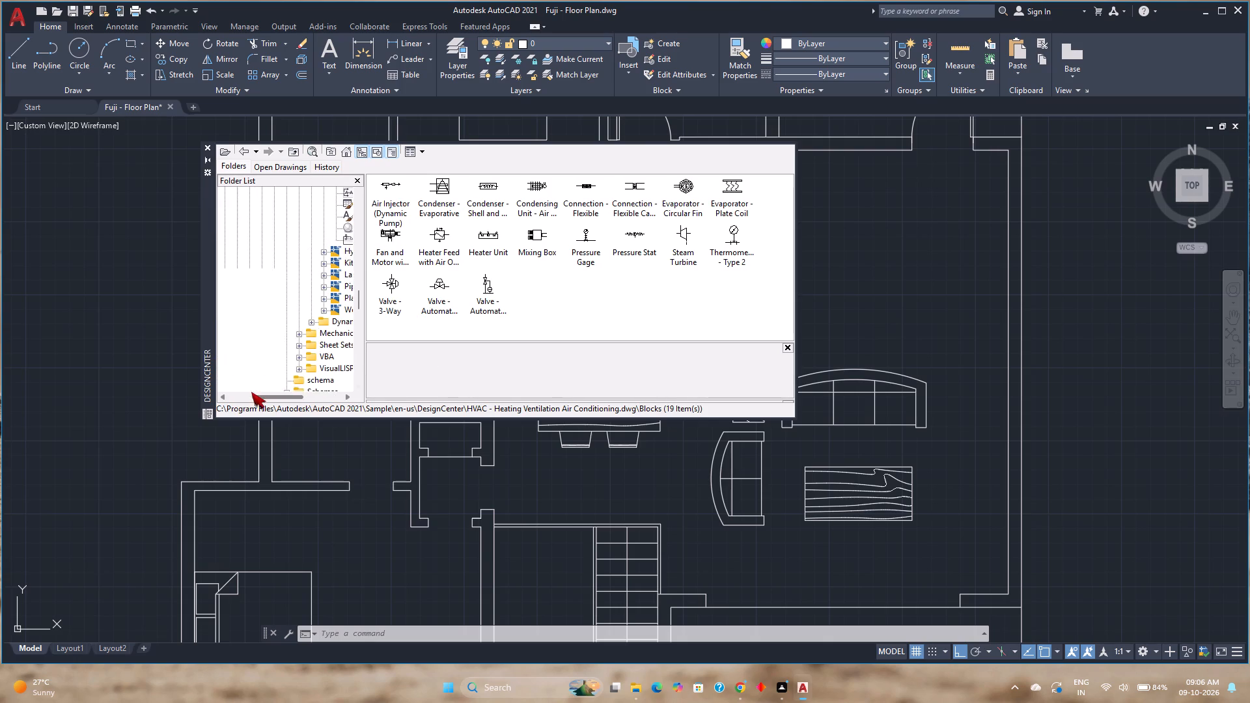
{"action": "left_click_drag", "start_coordinate": [251, 392], "coordinate": [290, 397]}
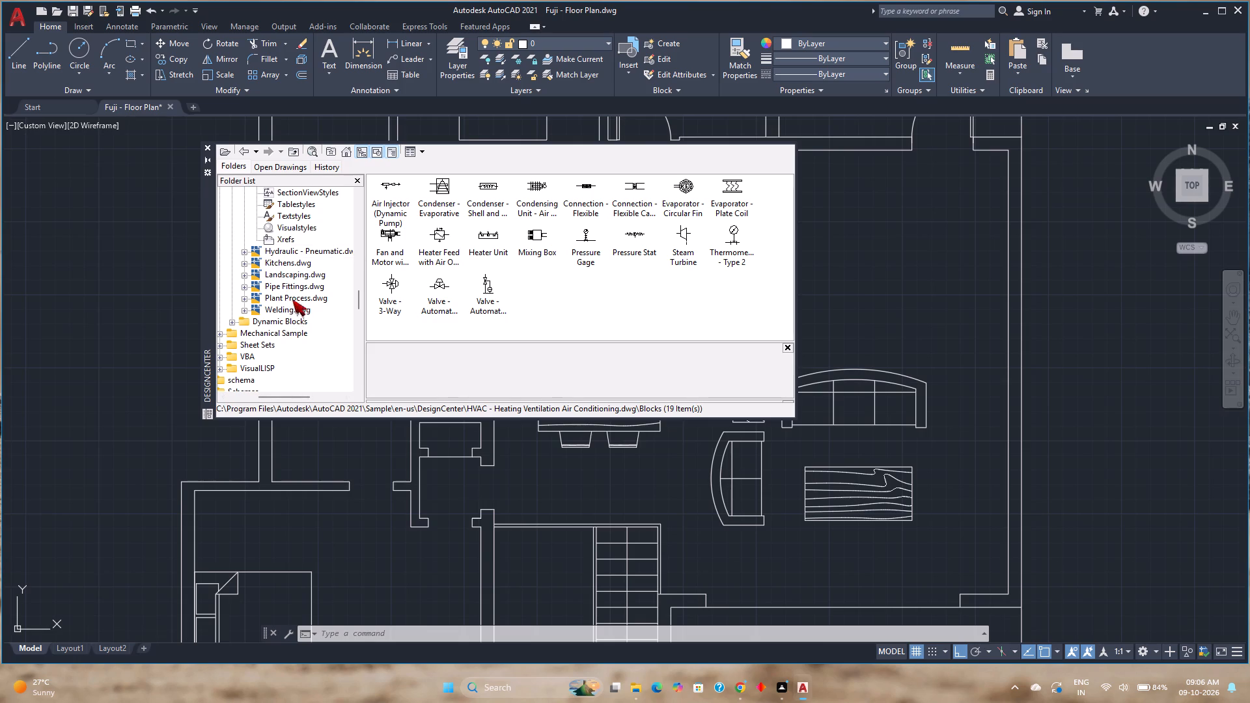
{"action": "left_click", "coordinate": [302, 251]}
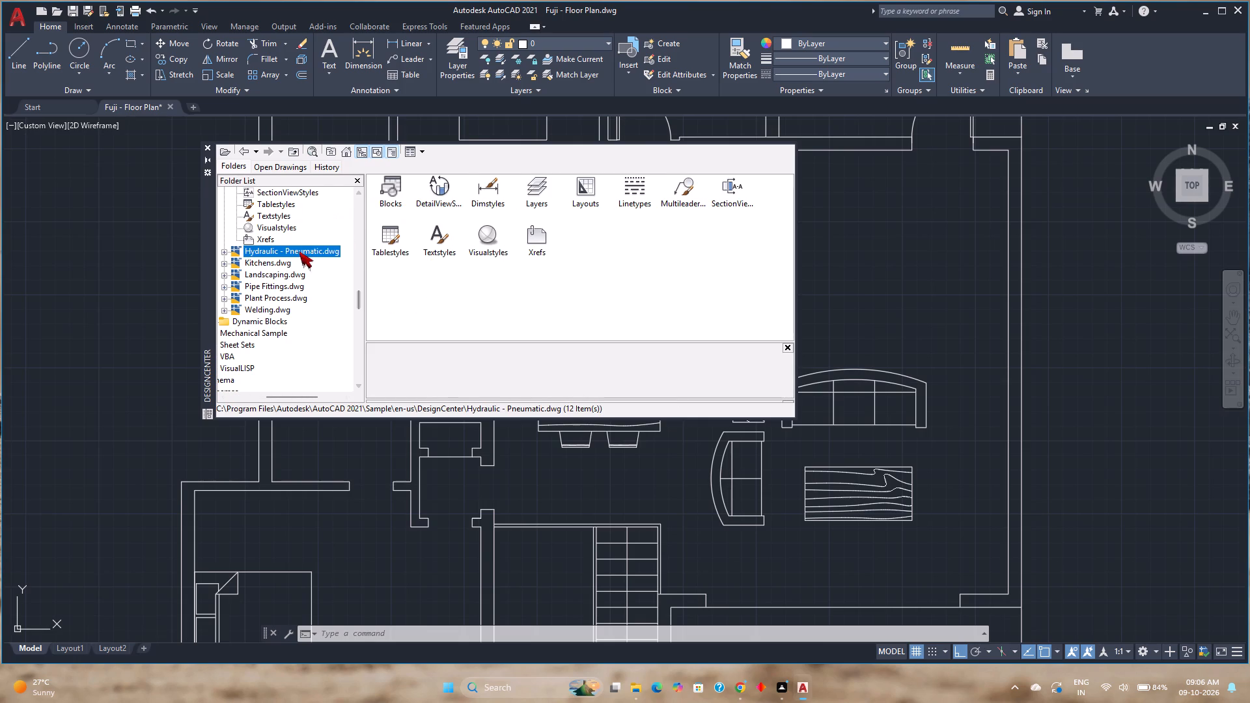
{"action": "double_click", "coordinate": [382, 189]}
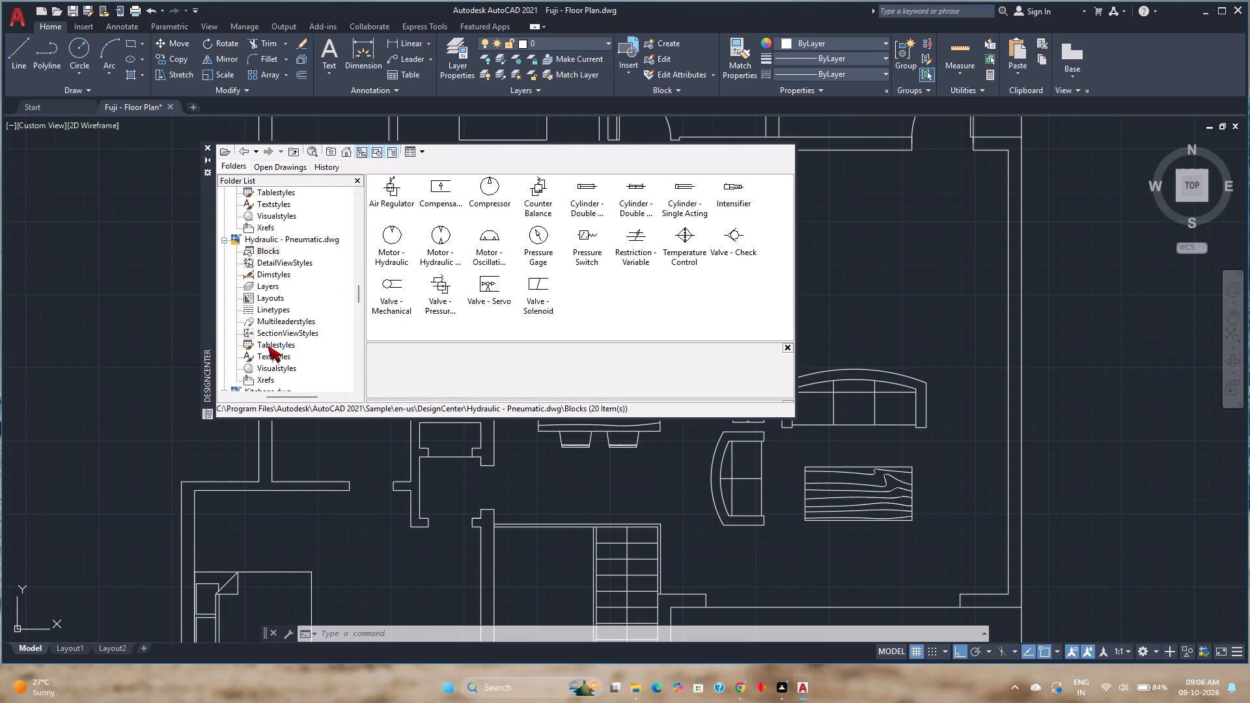
{"action": "scroll", "coordinate": [268, 344], "scroll_direction": "down", "scroll_amount": 2}
Insert the "Sink-single - 30 in top" block from Kitchens.dwg into the empty space west of the floor plan, and close DesignCenter.
{"action": "left_click", "coordinate": [266, 325]}
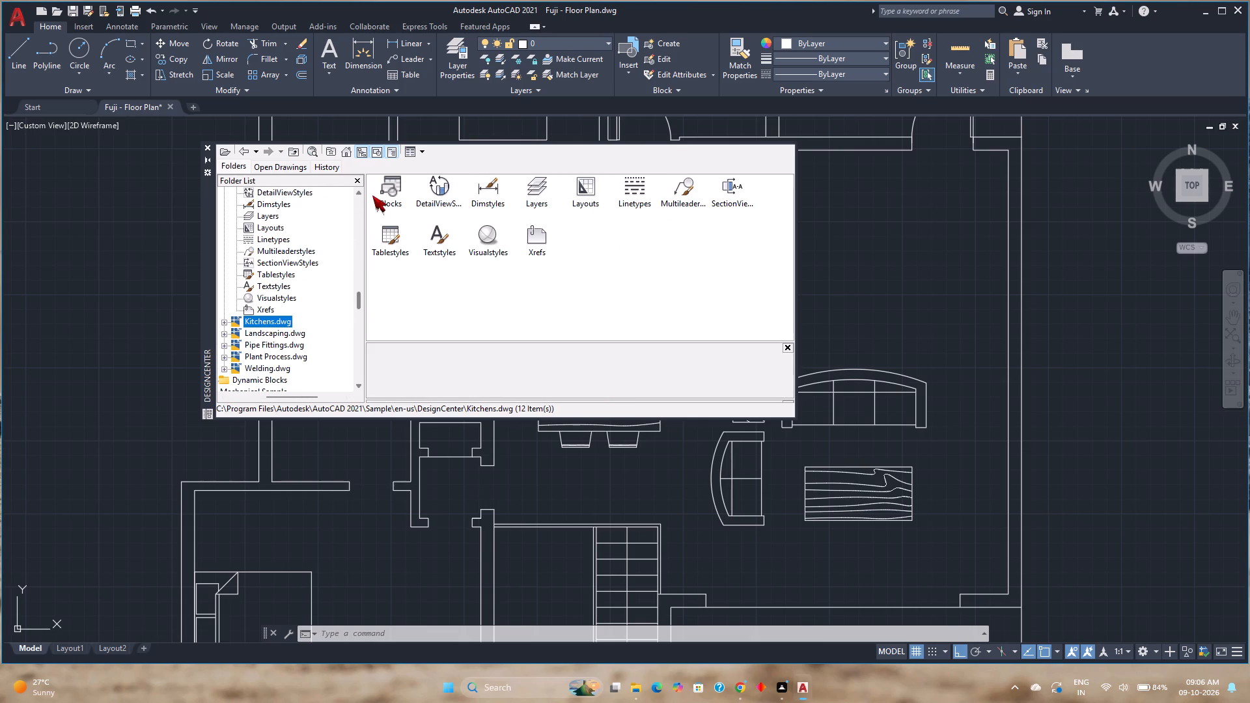
{"action": "double_click", "coordinate": [399, 197]}
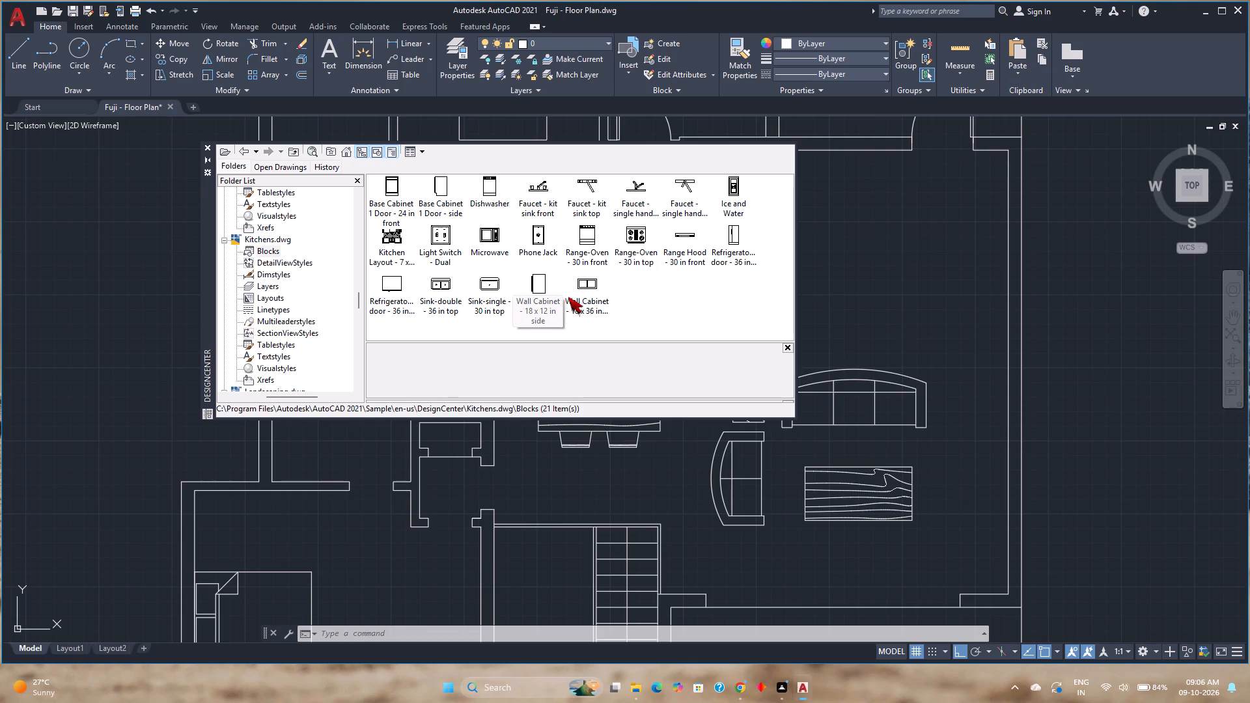
{"action": "scroll", "coordinate": [579, 290], "scroll_direction": "up", "scroll_amount": 1}
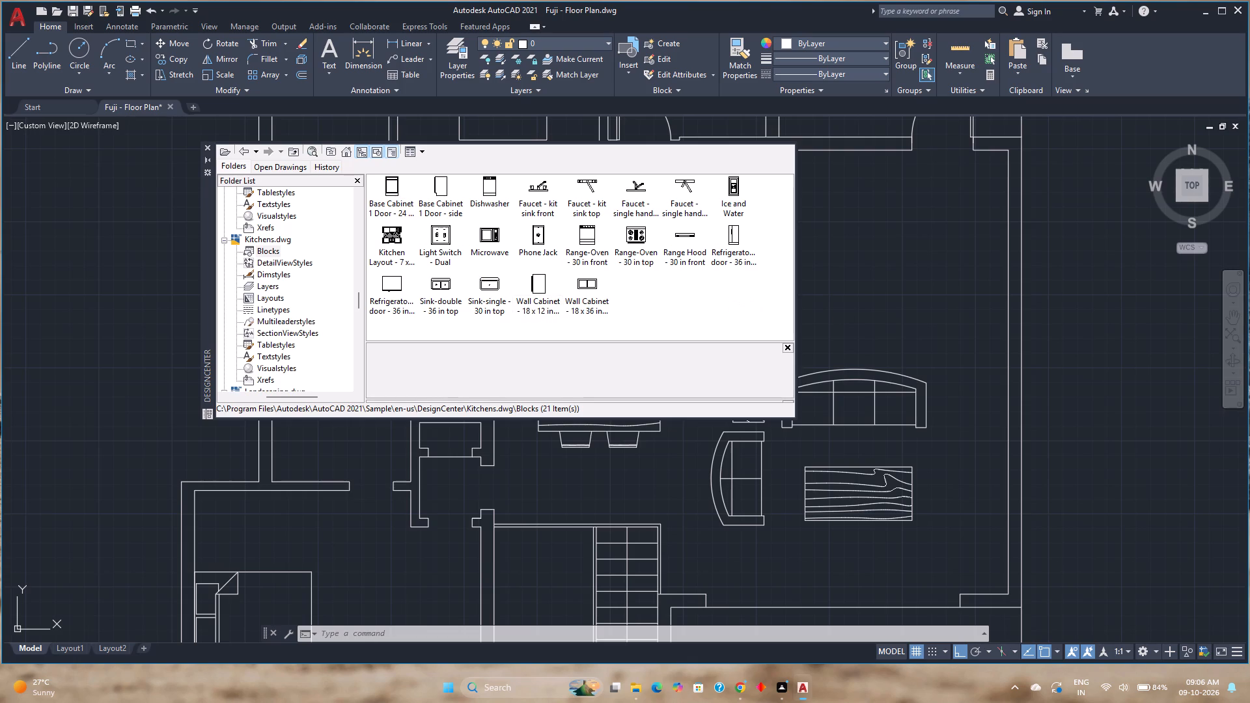
{"action": "left_click", "coordinate": [485, 288]}
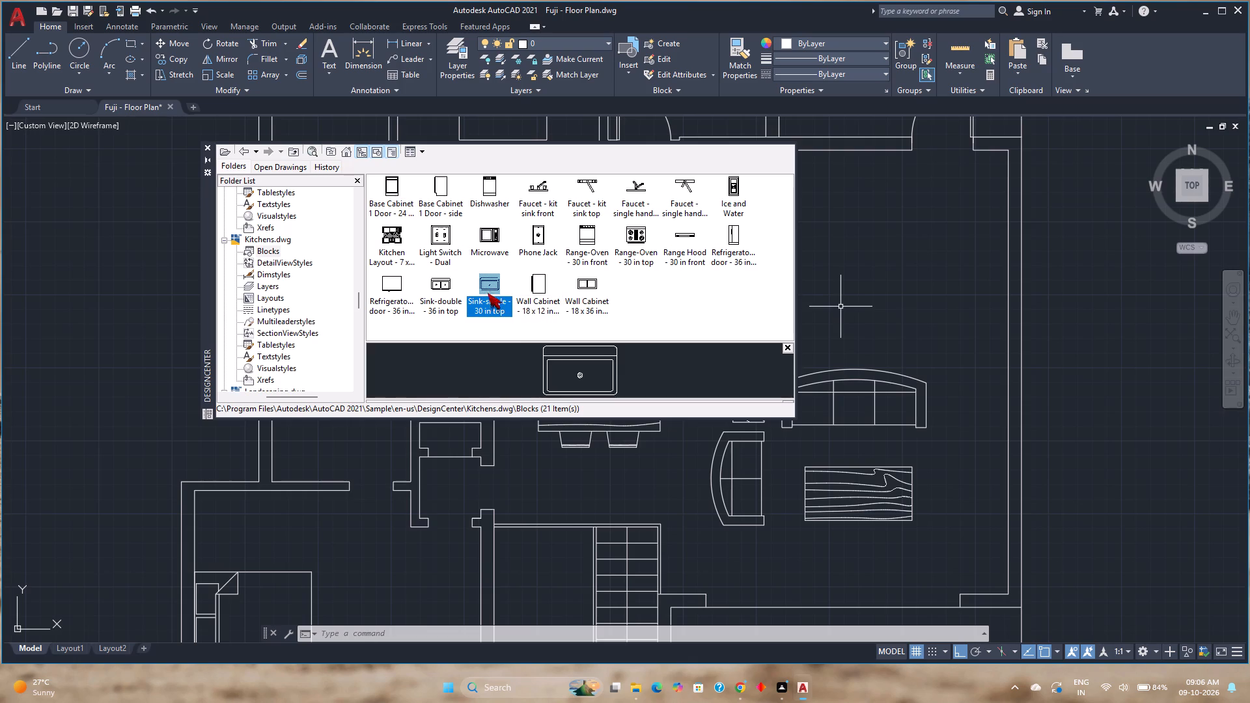
{"action": "left_click_drag", "start_coordinate": [488, 288], "coordinate": [125, 372]}
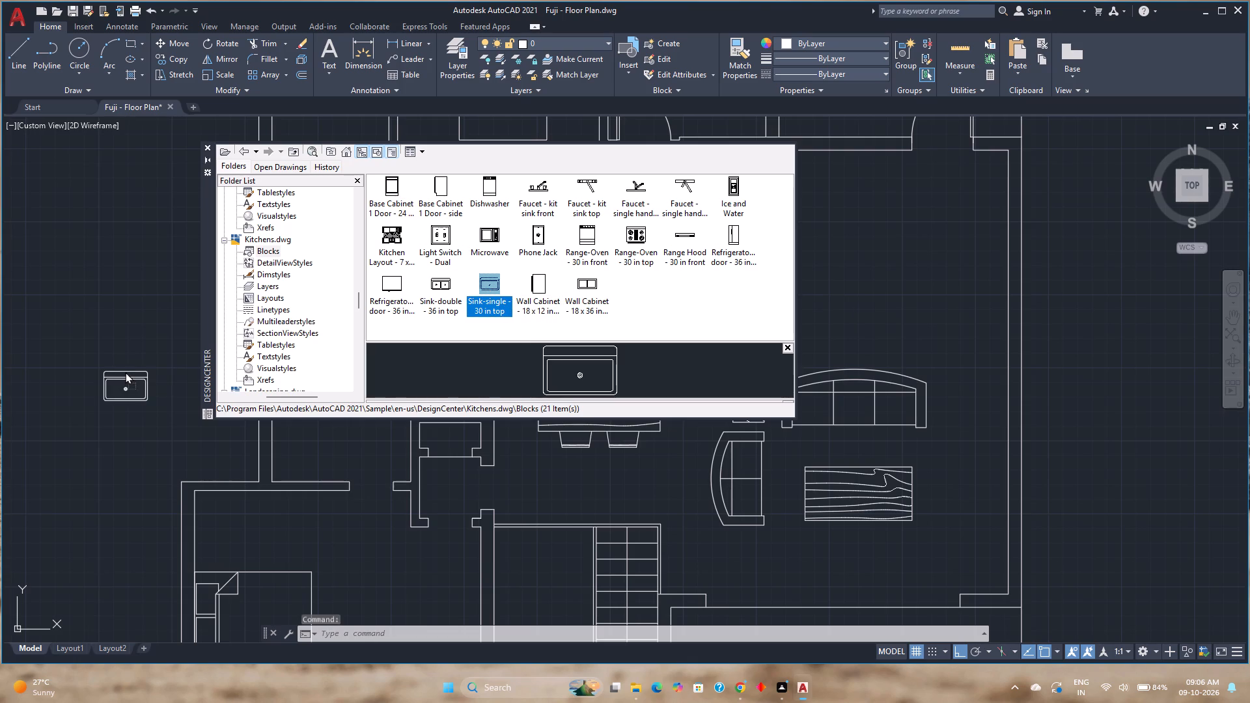
{"action": "left_click_drag", "start_coordinate": [125, 372], "coordinate": [116, 379]}
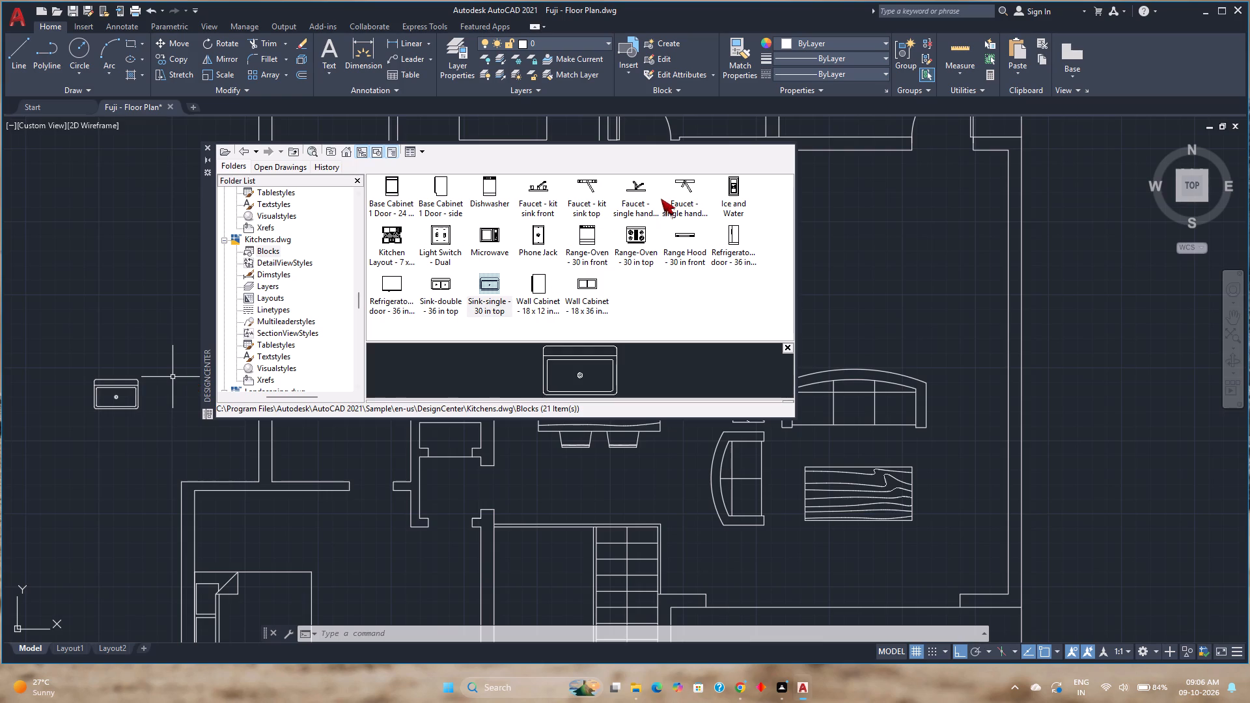
{"action": "left_click", "coordinate": [209, 147]}
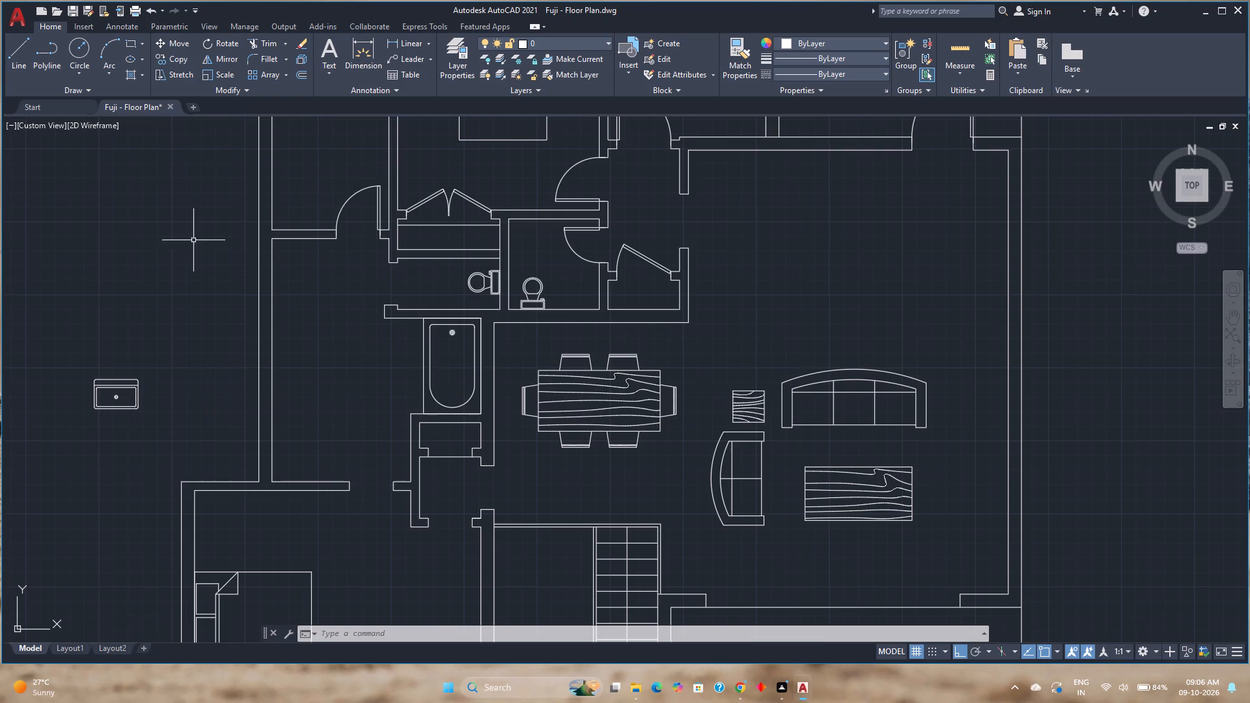
Rotate the sink block 90° about the middle of its front edge so its back ledge faces west.
{"action": "left_click", "coordinate": [135, 381]}
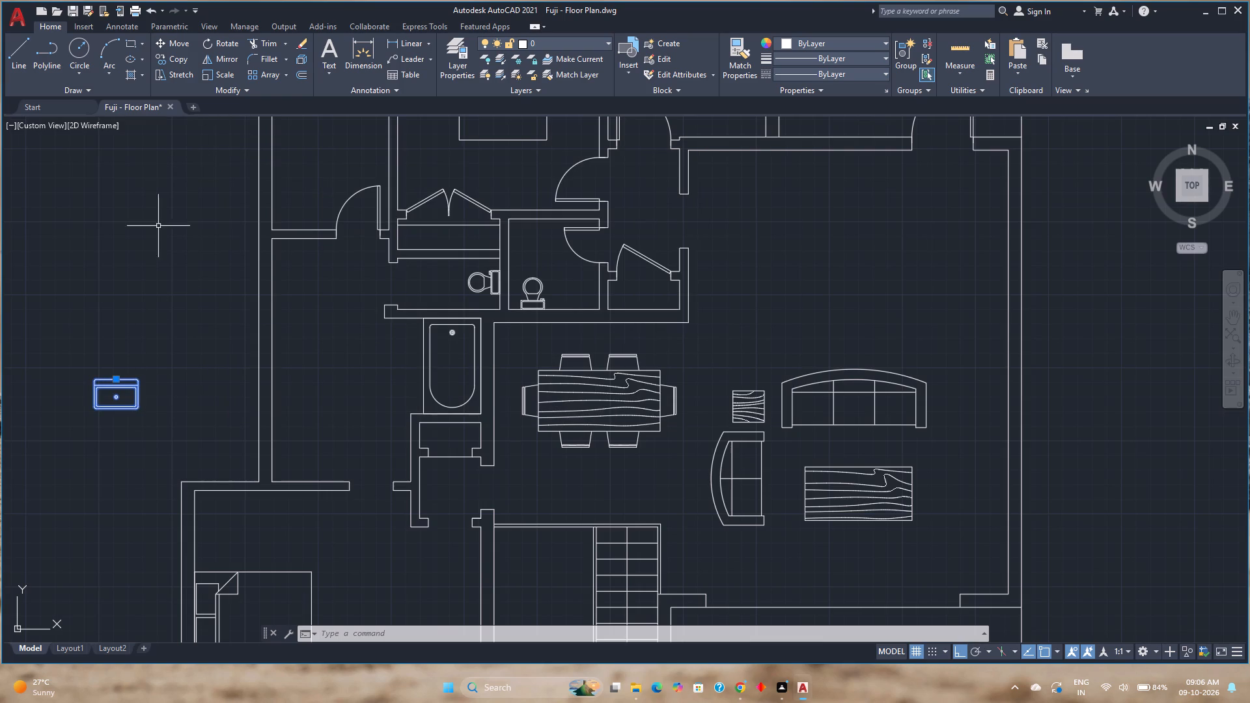
{"action": "left_click", "coordinate": [210, 39]}
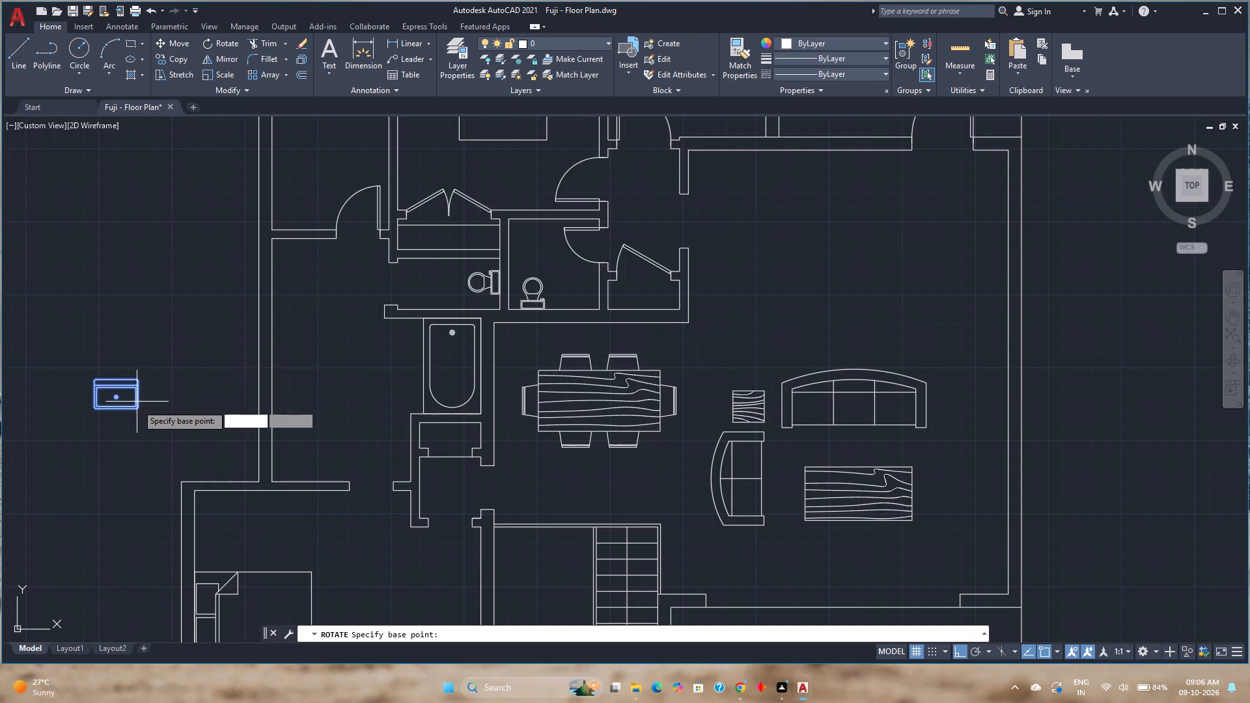
{"action": "left_click", "coordinate": [117, 404]}
{"action": "left_click", "coordinate": [115, 322]}
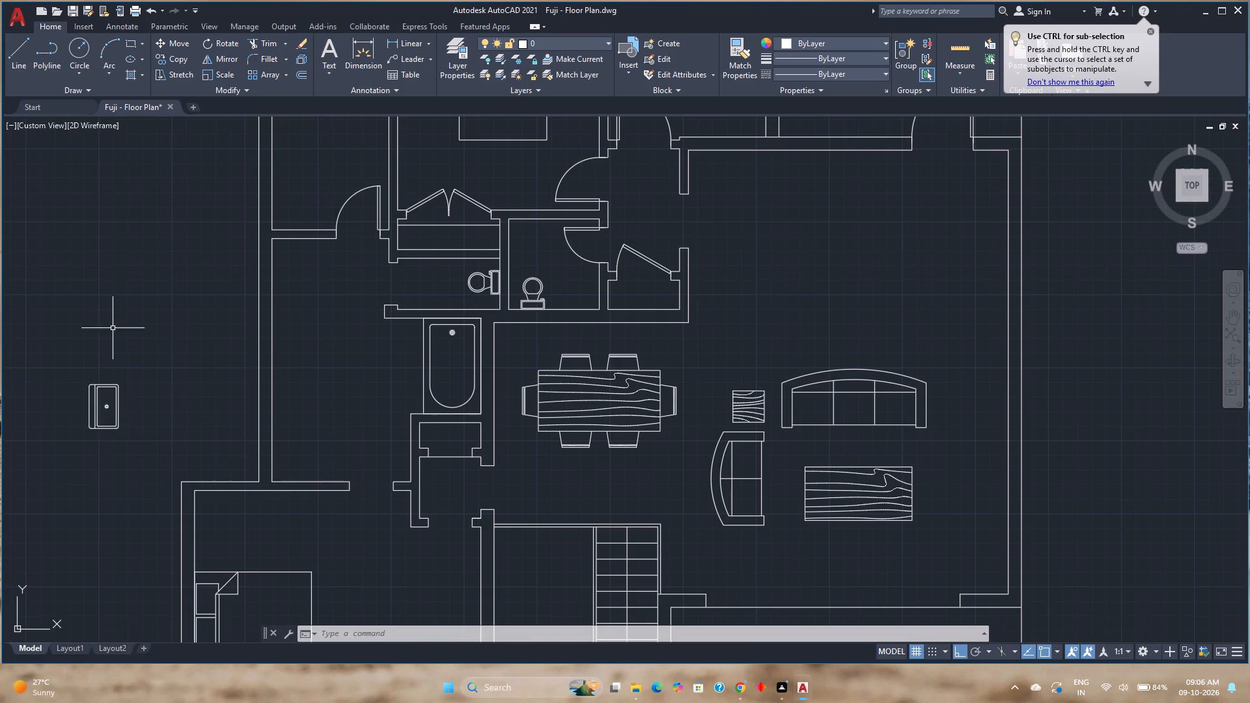
Move the sink by its lower back corner to the inner west wall near the bathroom's southwest corner, with Ortho off.
{"action": "left_click", "coordinate": [116, 428]}
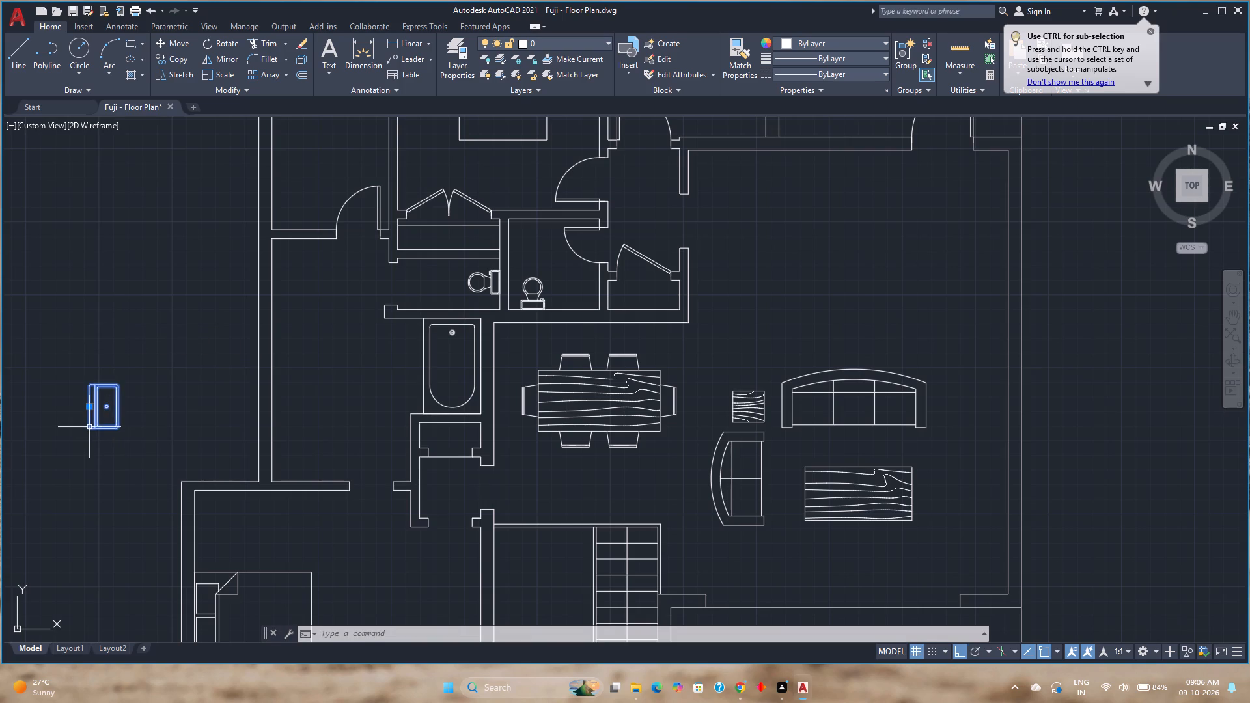
{"action": "left_click", "coordinate": [163, 47]}
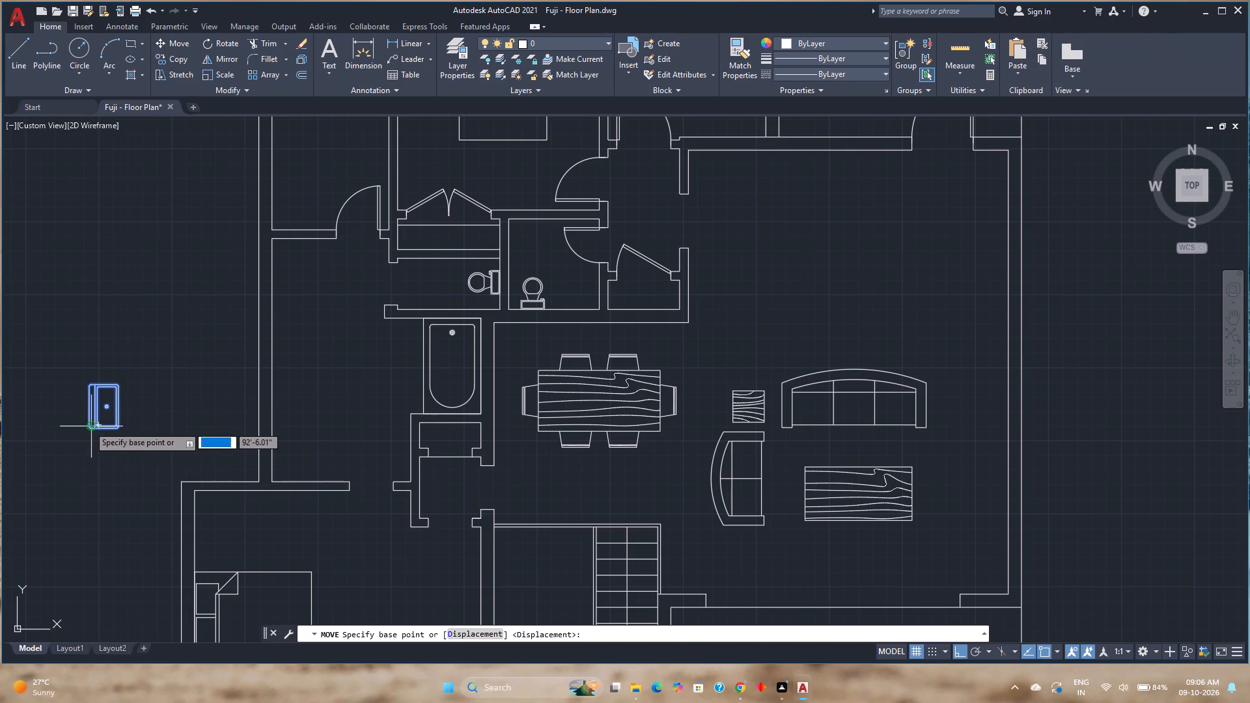
{"action": "left_click", "coordinate": [89, 426]}
{"action": "key", "text": "F8"}
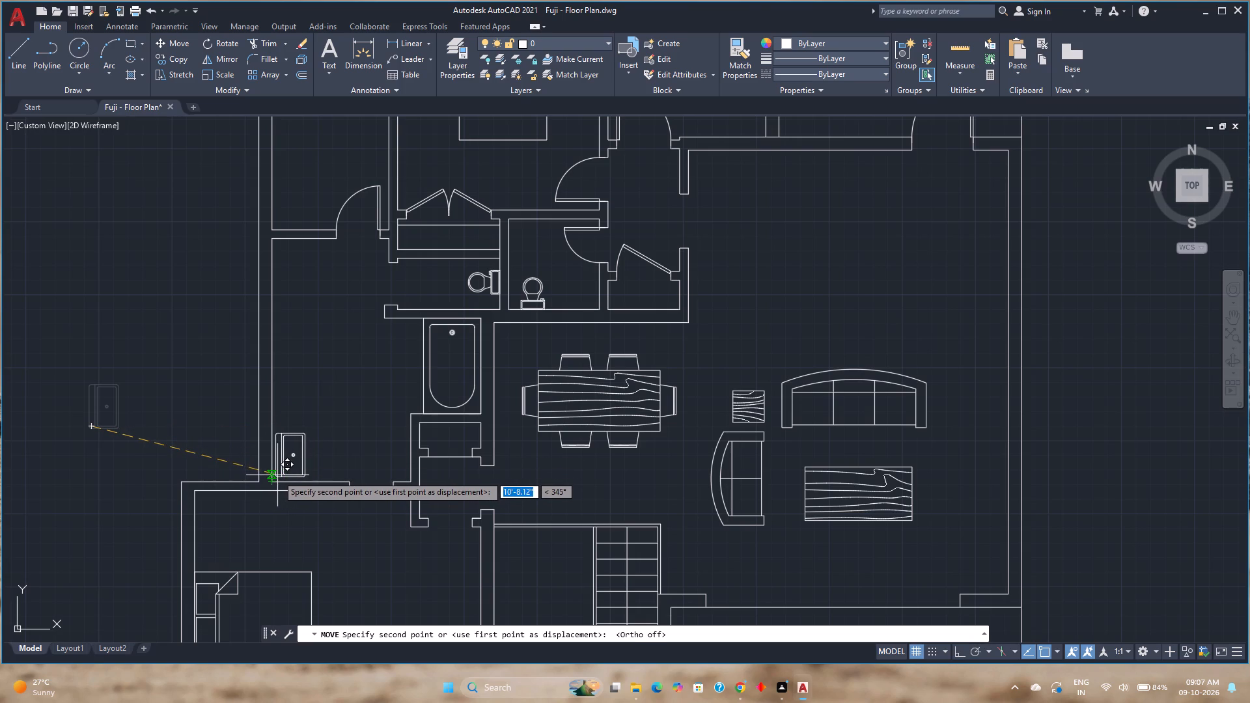
{"action": "left_click", "coordinate": [277, 475]}
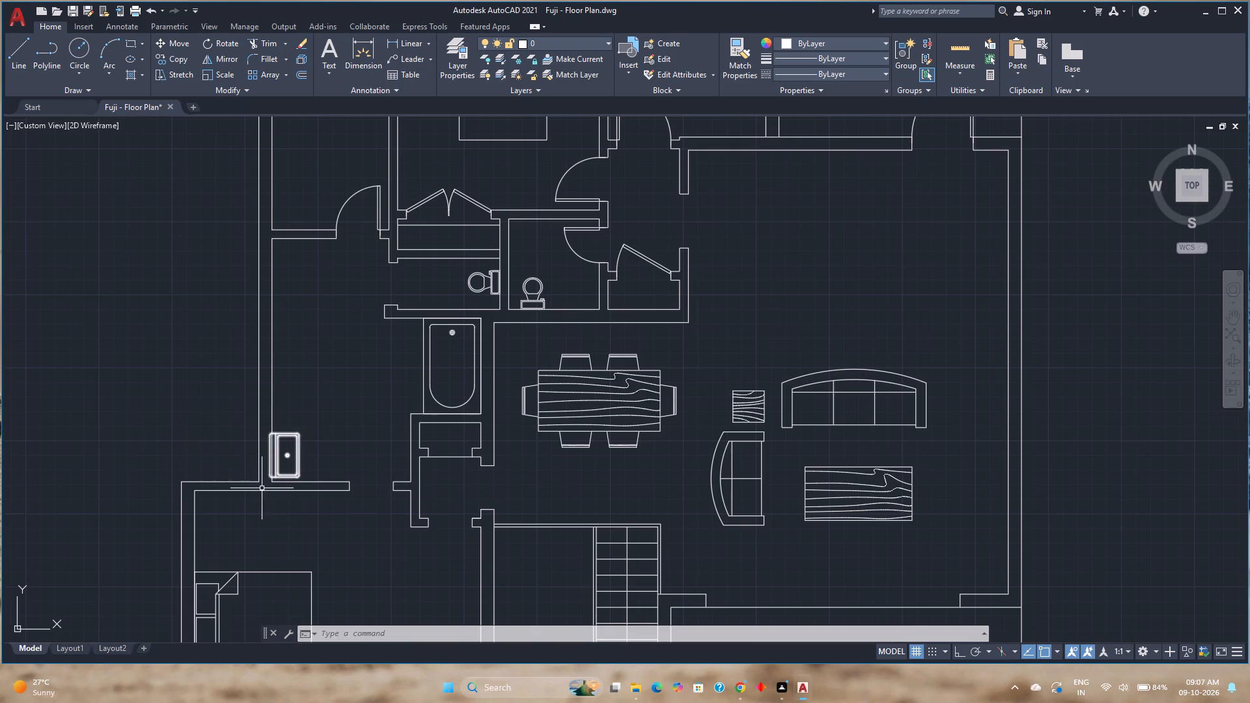
Shift the sink about 1.5" east by its insertion point so its back edge lies on the west wall's inner face.
{"action": "scroll", "coordinate": [269, 495], "scroll_direction": "up", "scroll_amount": 3}
{"action": "scroll", "coordinate": [270, 382], "scroll_direction": "up", "scroll_amount": 2}
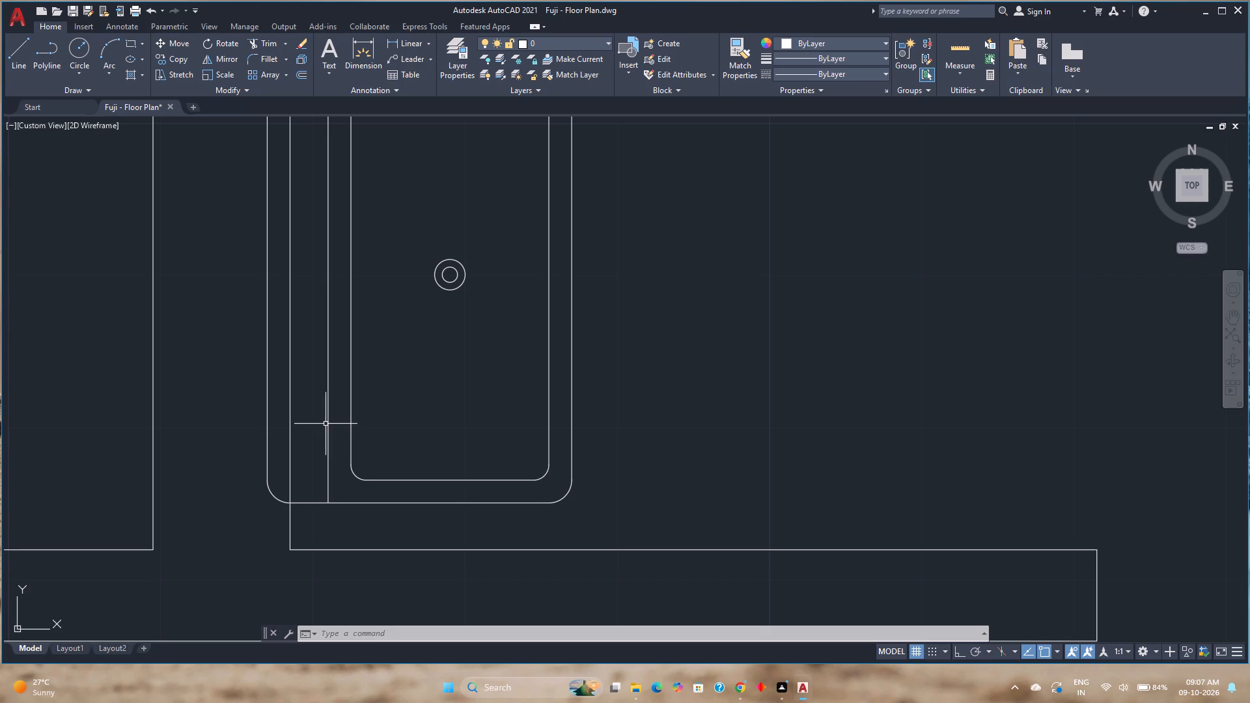
{"action": "left_click", "coordinate": [329, 428]}
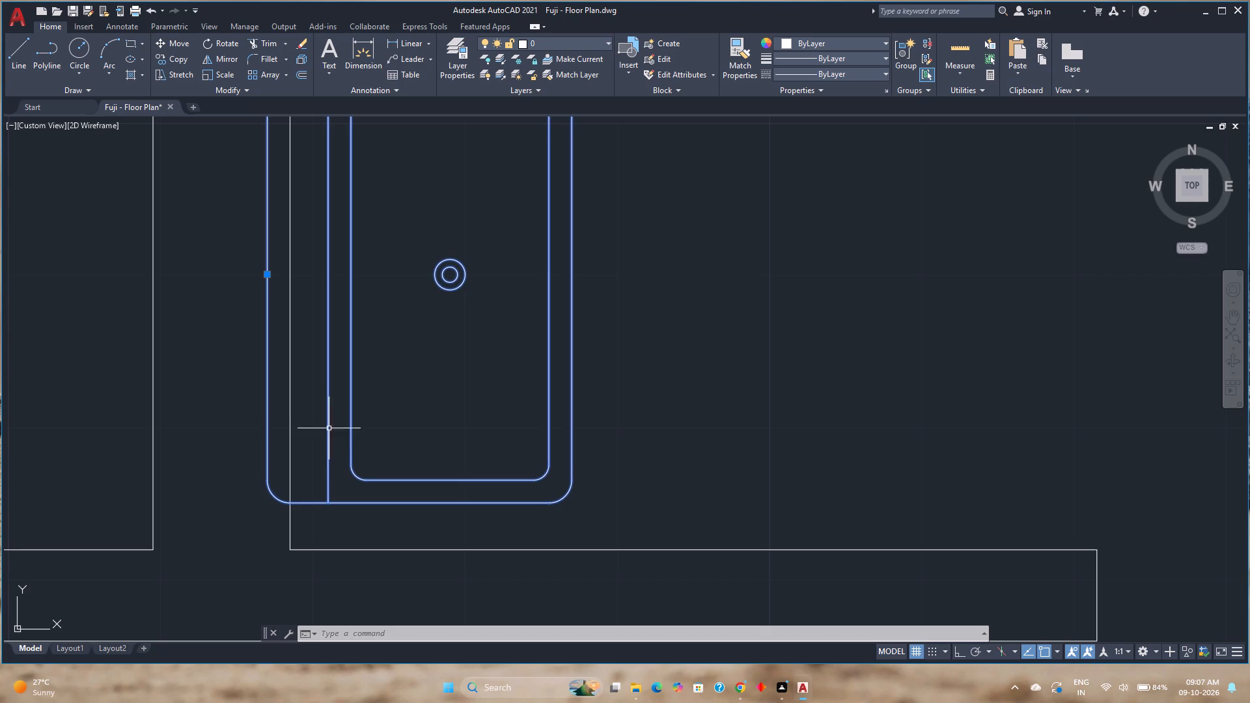
{"action": "left_click", "coordinate": [268, 275]}
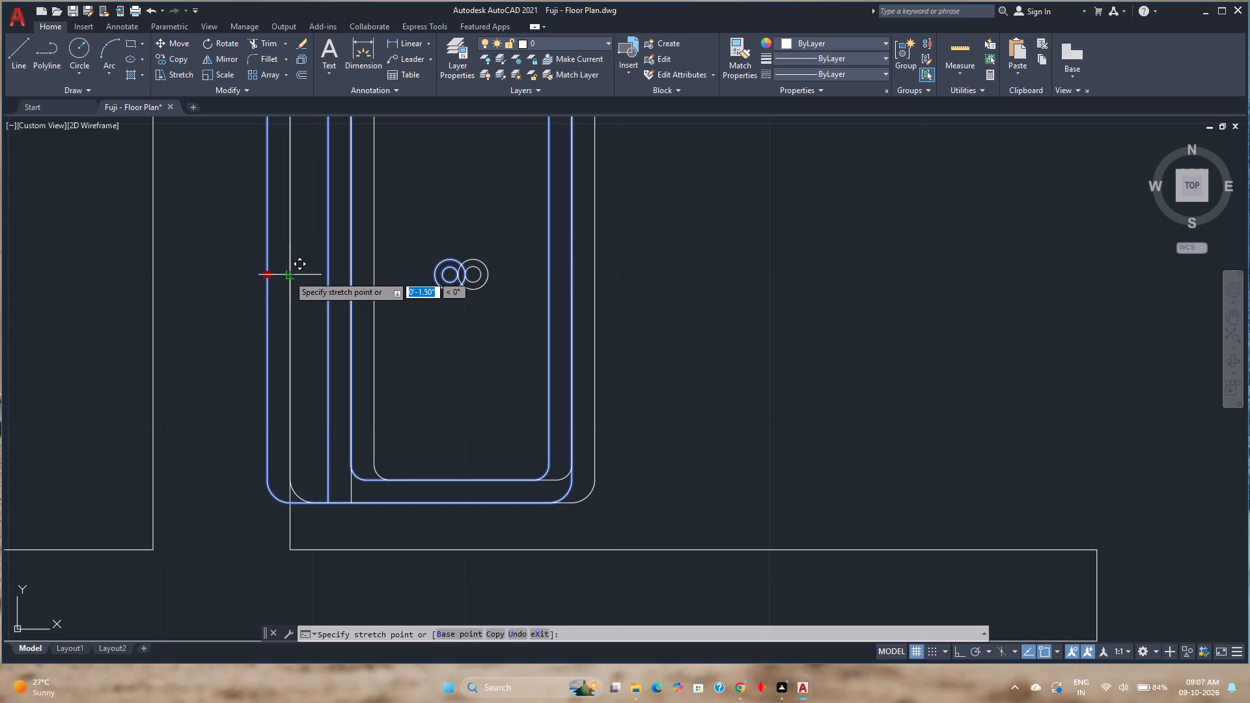
{"action": "left_click", "coordinate": [288, 275]}
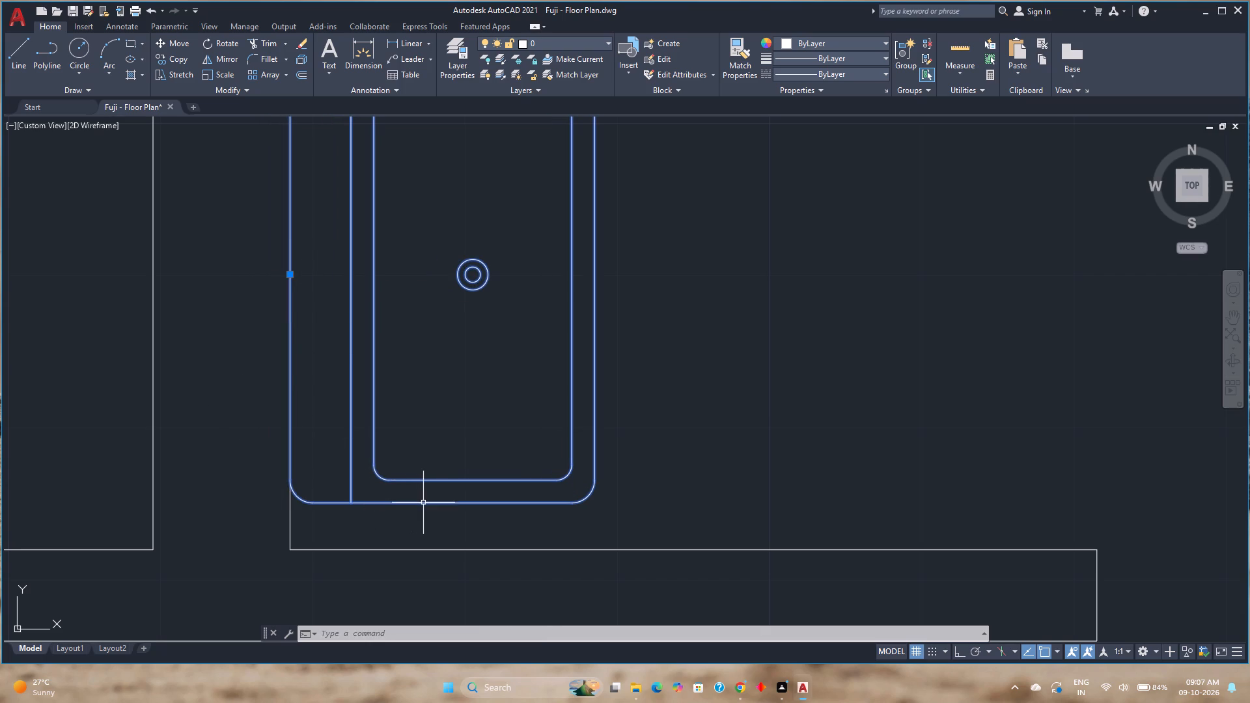
Move the sink about 3.08" straight down with Ortho on so its lower side meets the bathroom's south wall.
{"action": "left_click", "coordinate": [171, 48]}
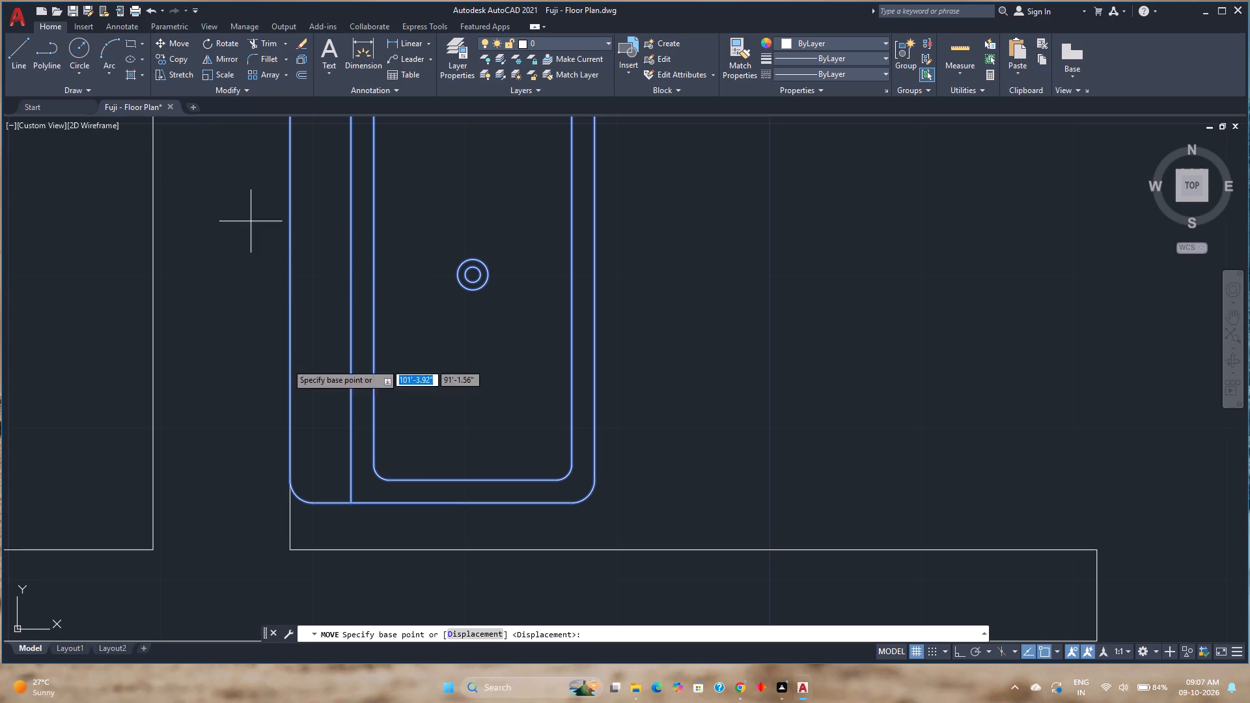
{"action": "left_click", "coordinate": [445, 501]}
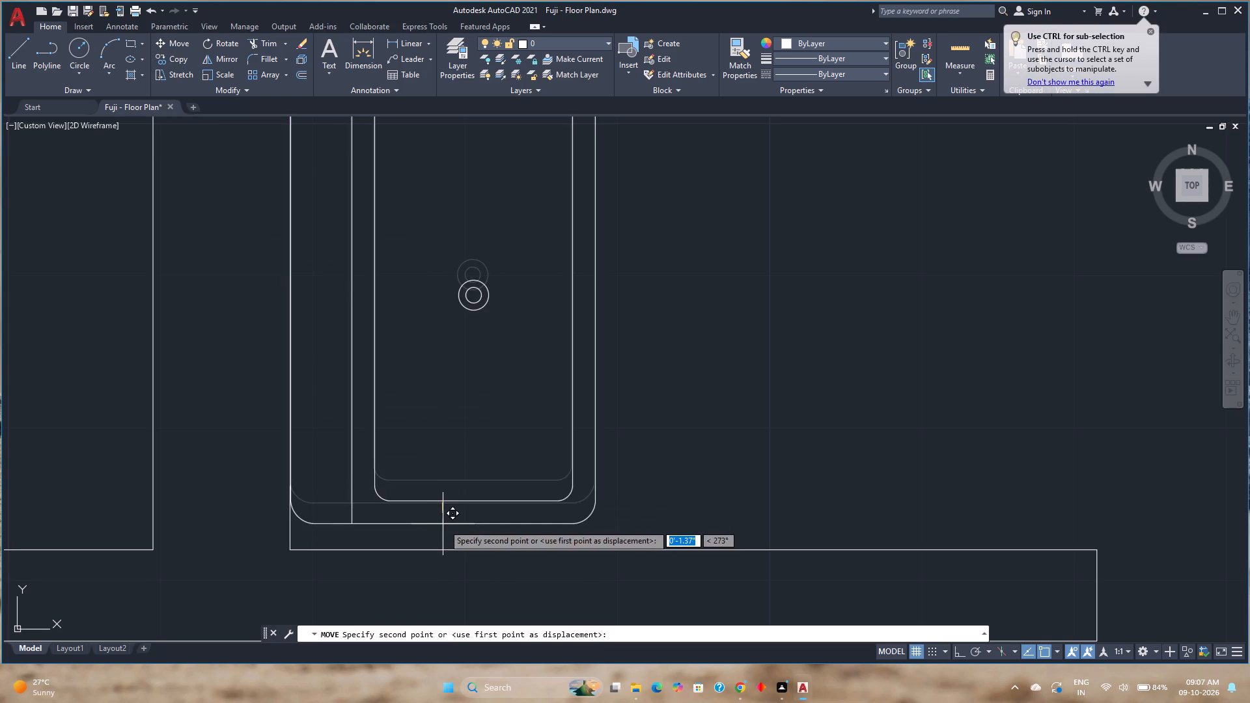
{"action": "key", "text": "F8"}
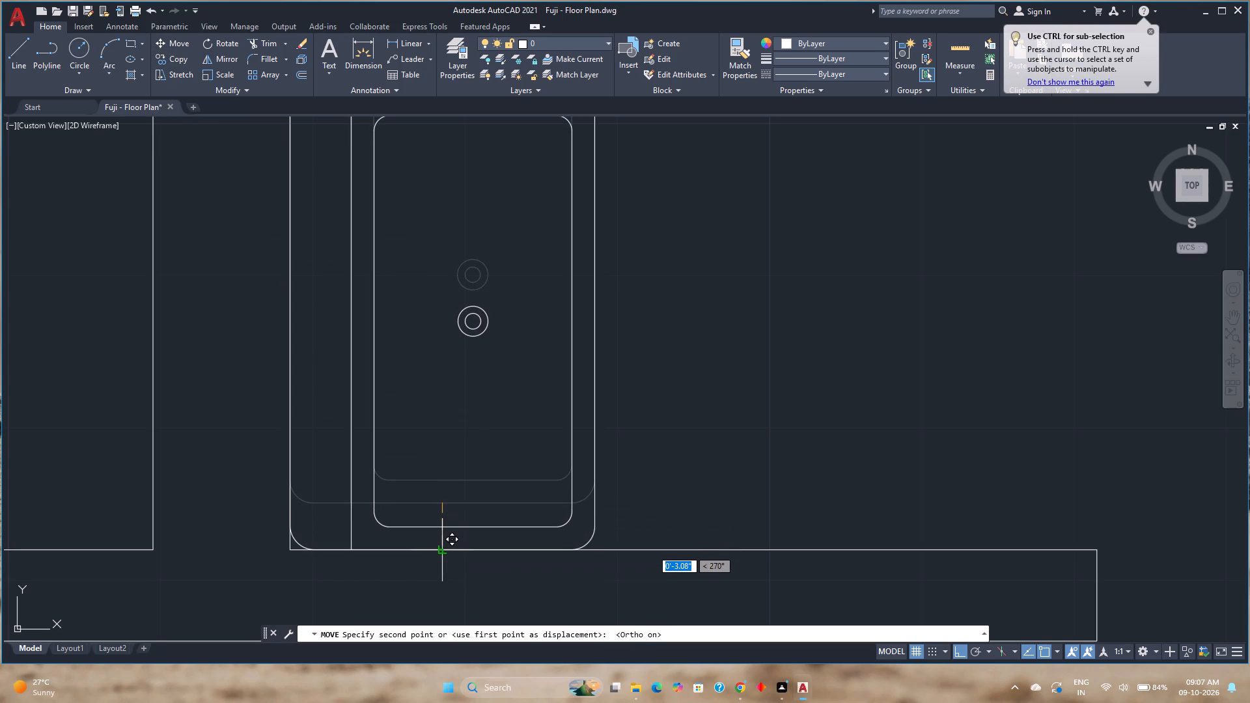
{"action": "left_click", "coordinate": [439, 549]}
{"action": "scroll", "coordinate": [419, 436], "scroll_direction": "down", "scroll_amount": 1}
{"action": "middle_click_drag", "start_coordinate": [419, 436], "coordinate": [412, 472]}
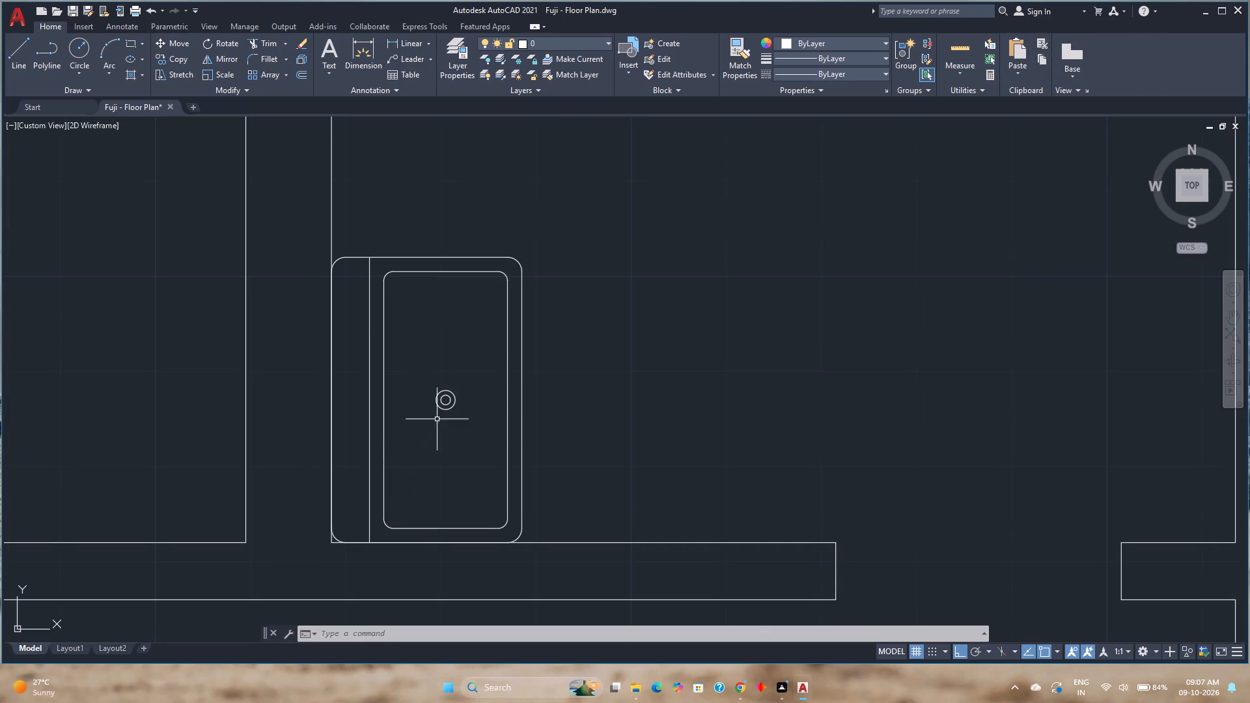
Copy the sink straight north so the copy's lower side sits against the original sink's upper side.
{"action": "left_click", "coordinate": [439, 404]}
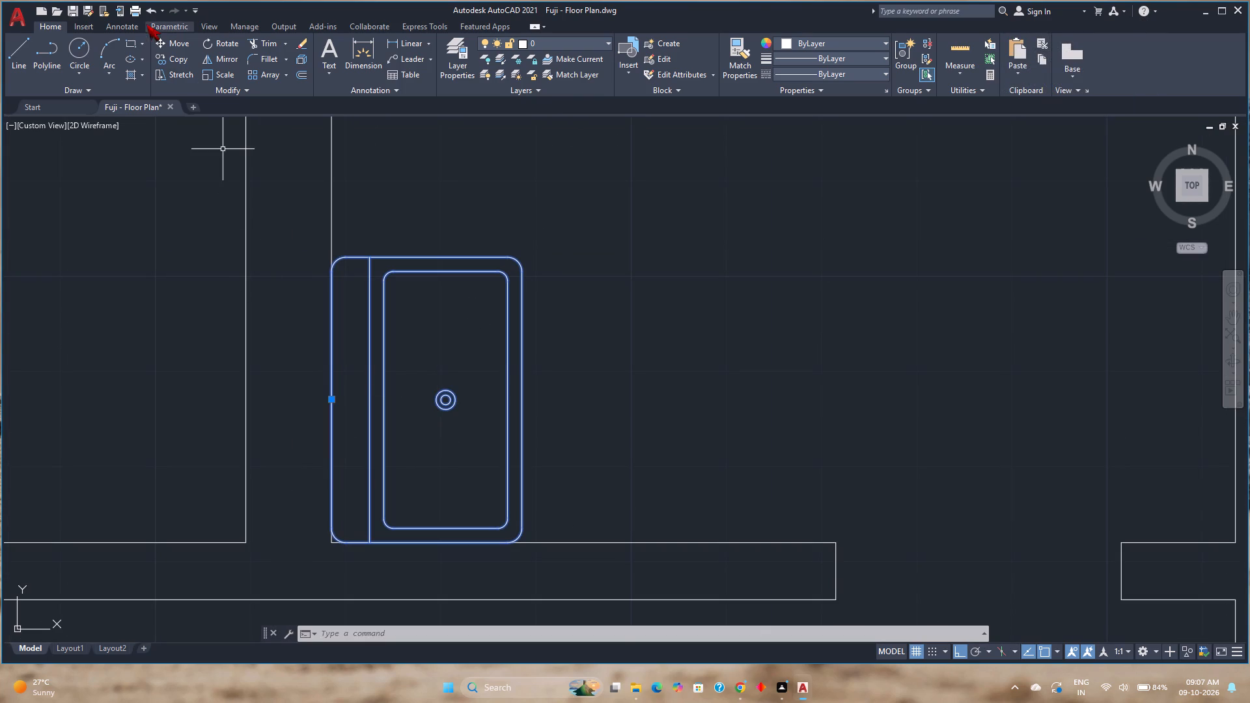
{"action": "left_click", "coordinate": [174, 56]}
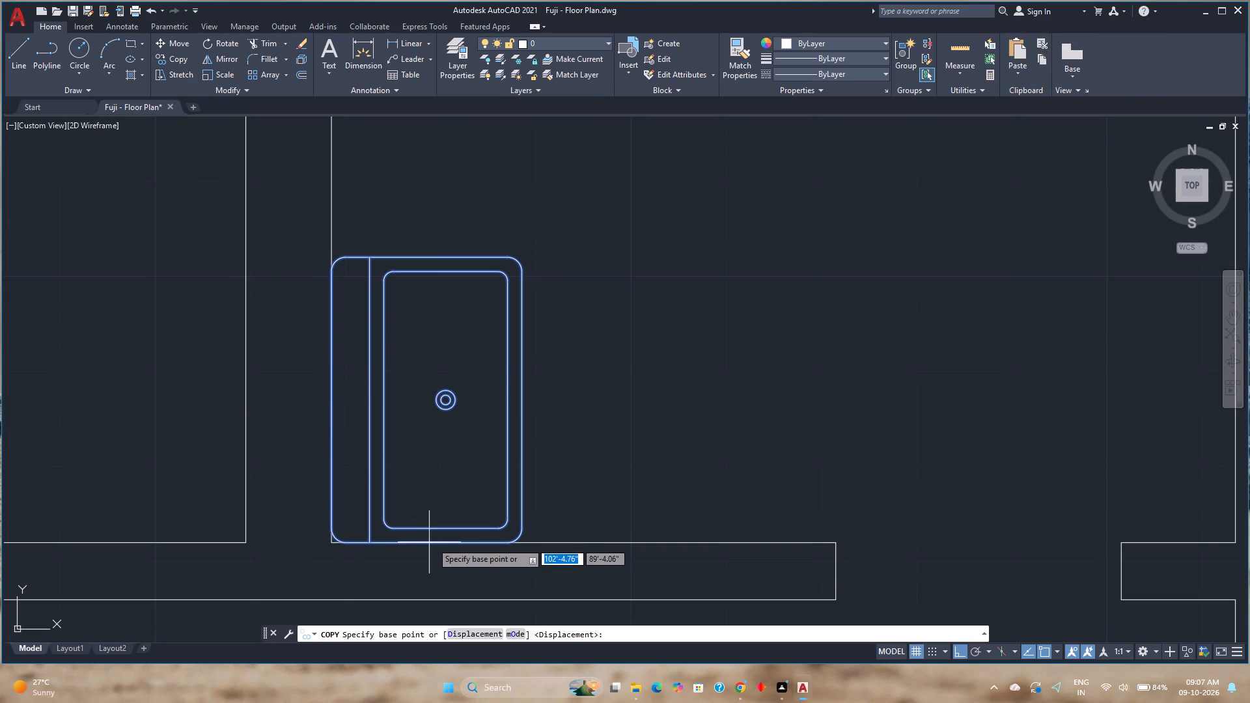
{"action": "left_click", "coordinate": [428, 542]}
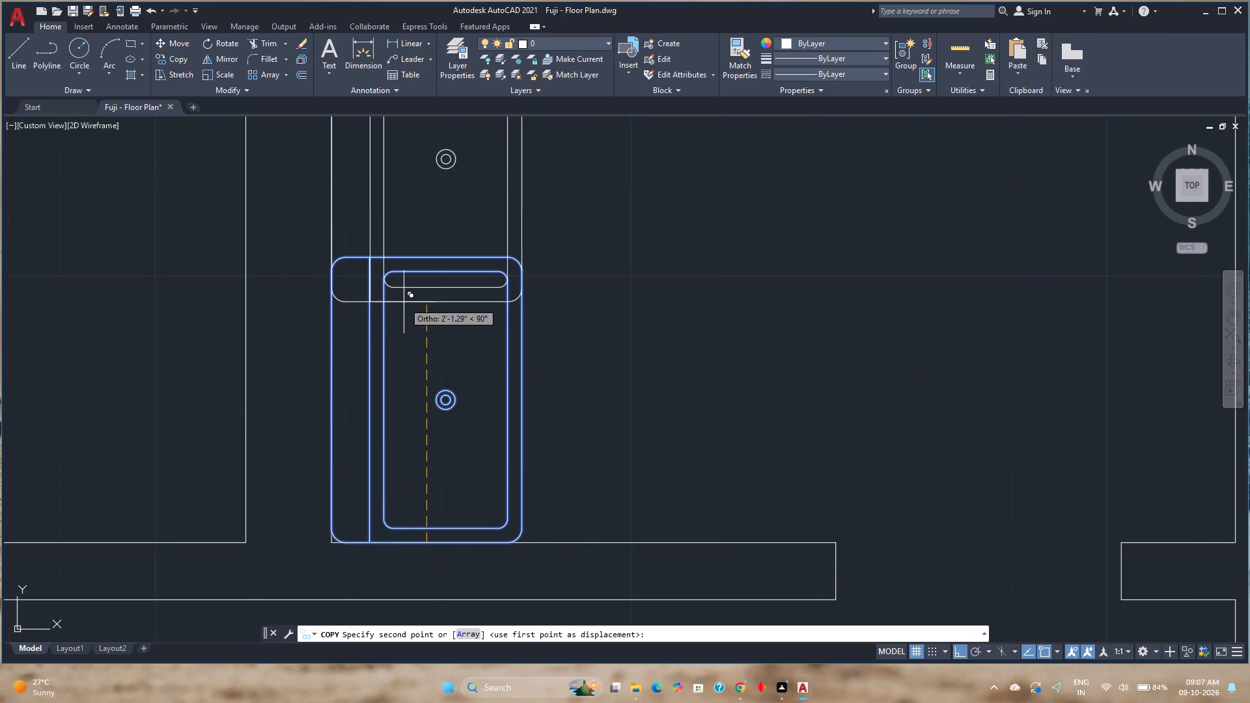
{"action": "left_click", "coordinate": [426, 257]}
{"action": "scroll", "coordinate": [462, 405], "scroll_direction": "down", "scroll_amount": 3}
{"action": "middle_click_drag", "start_coordinate": [460, 405], "coordinate": [460, 406]}
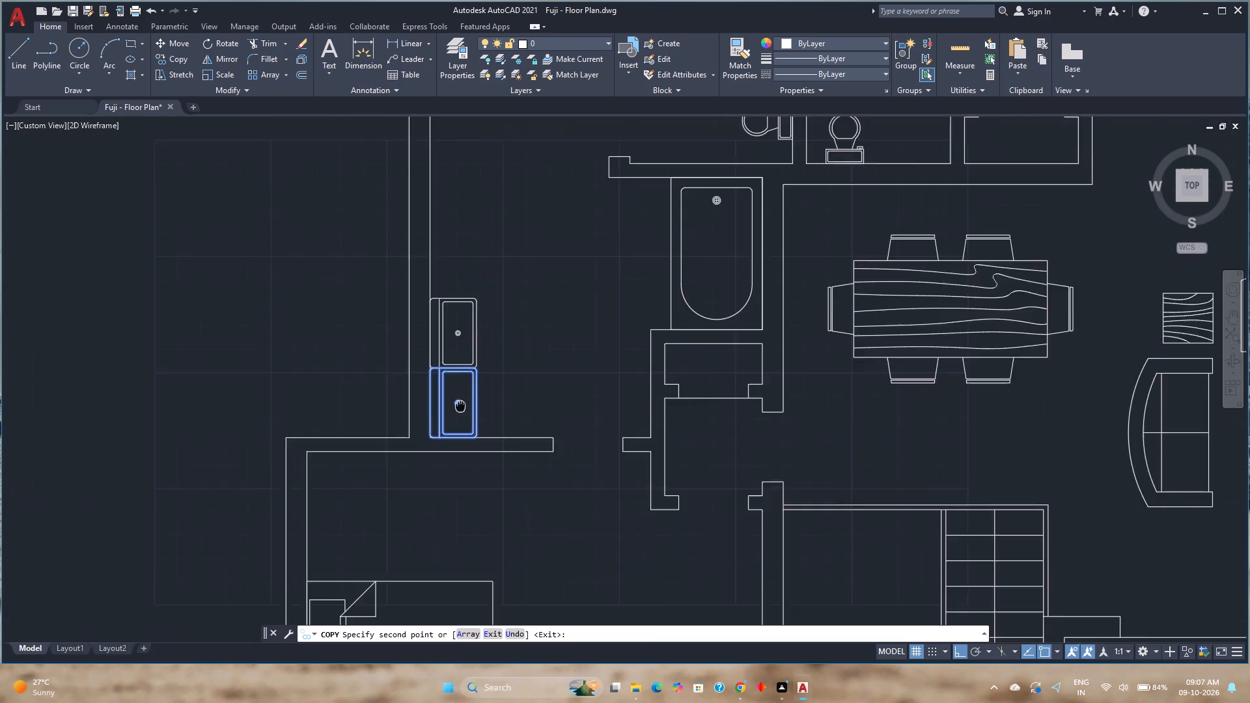
{"action": "middle_click_drag", "start_coordinate": [460, 406], "coordinate": [383, 514]}
{"action": "key", "text": "Escape"}
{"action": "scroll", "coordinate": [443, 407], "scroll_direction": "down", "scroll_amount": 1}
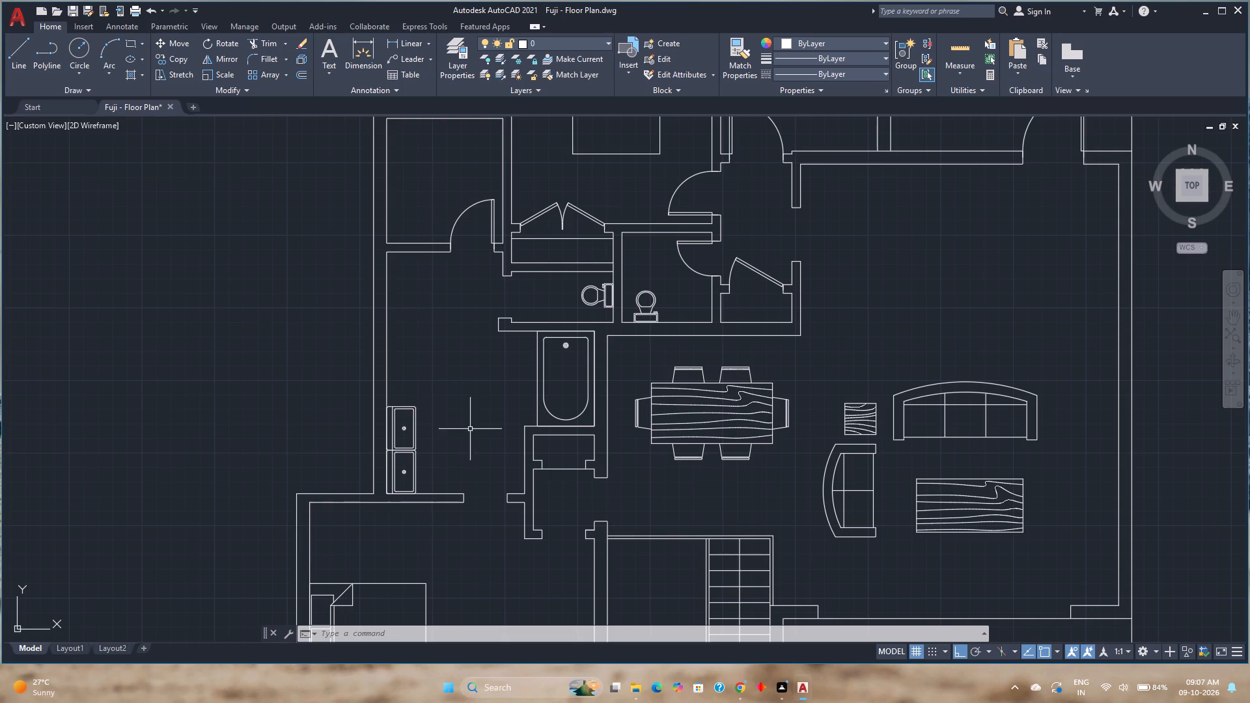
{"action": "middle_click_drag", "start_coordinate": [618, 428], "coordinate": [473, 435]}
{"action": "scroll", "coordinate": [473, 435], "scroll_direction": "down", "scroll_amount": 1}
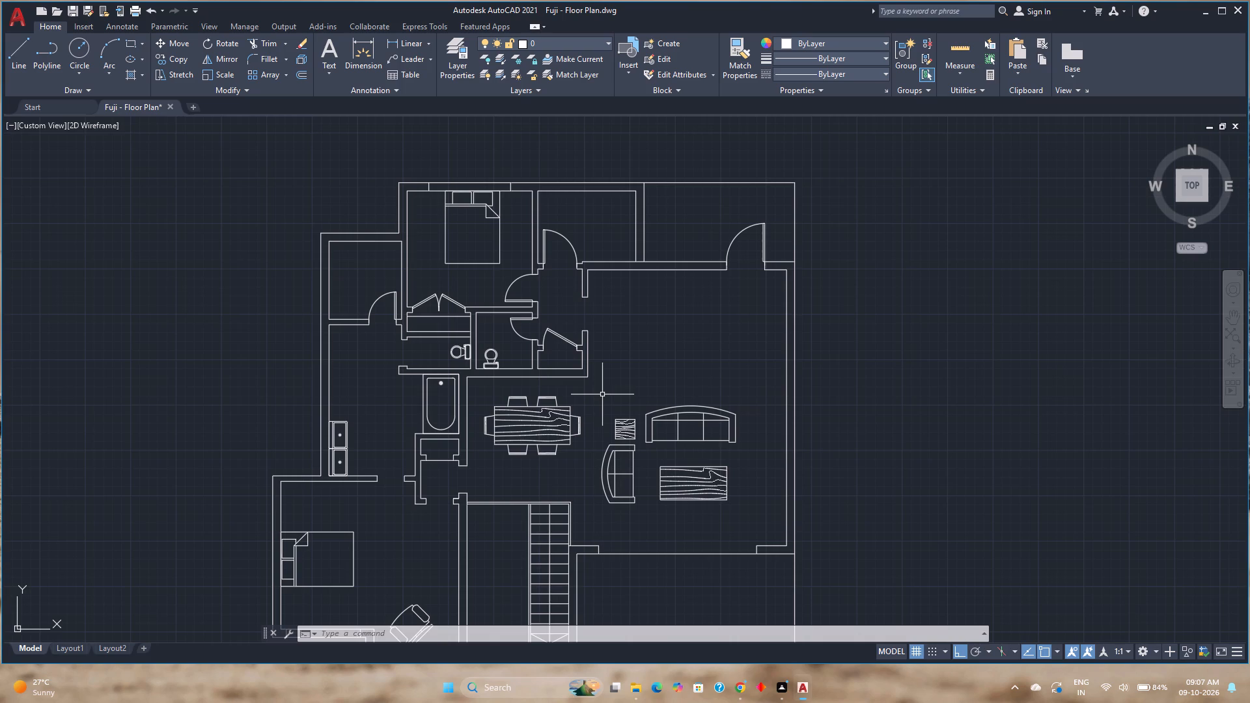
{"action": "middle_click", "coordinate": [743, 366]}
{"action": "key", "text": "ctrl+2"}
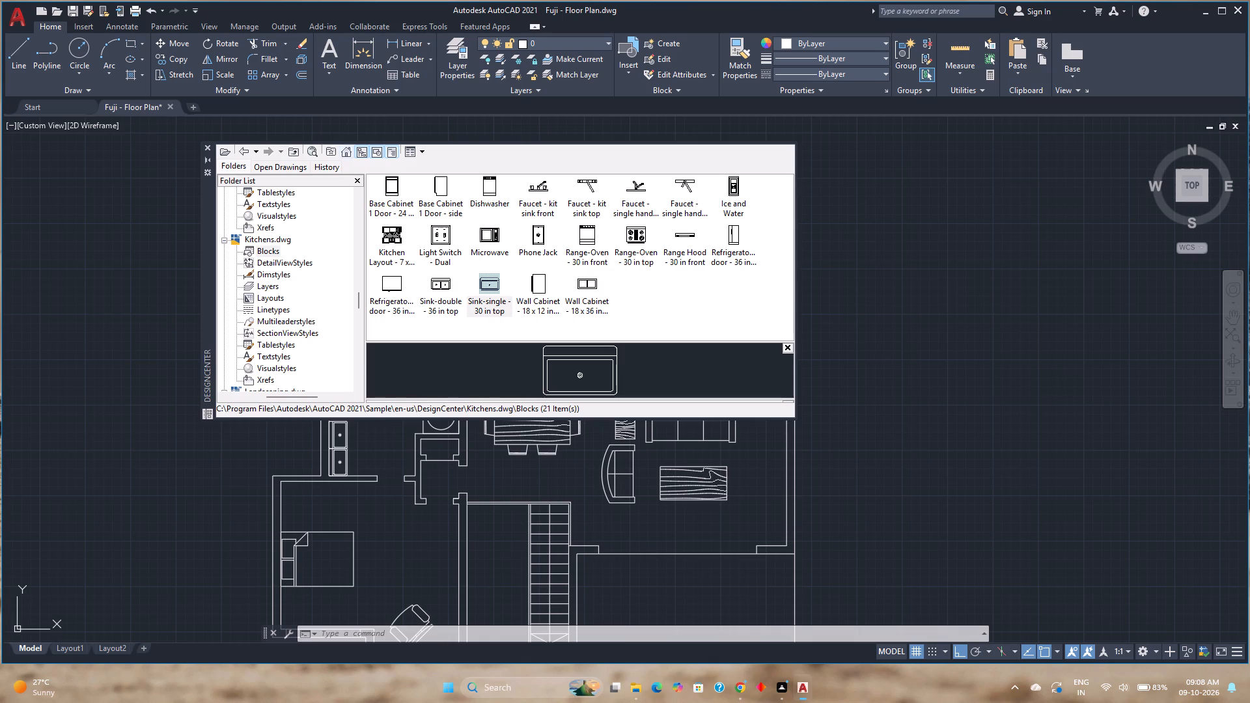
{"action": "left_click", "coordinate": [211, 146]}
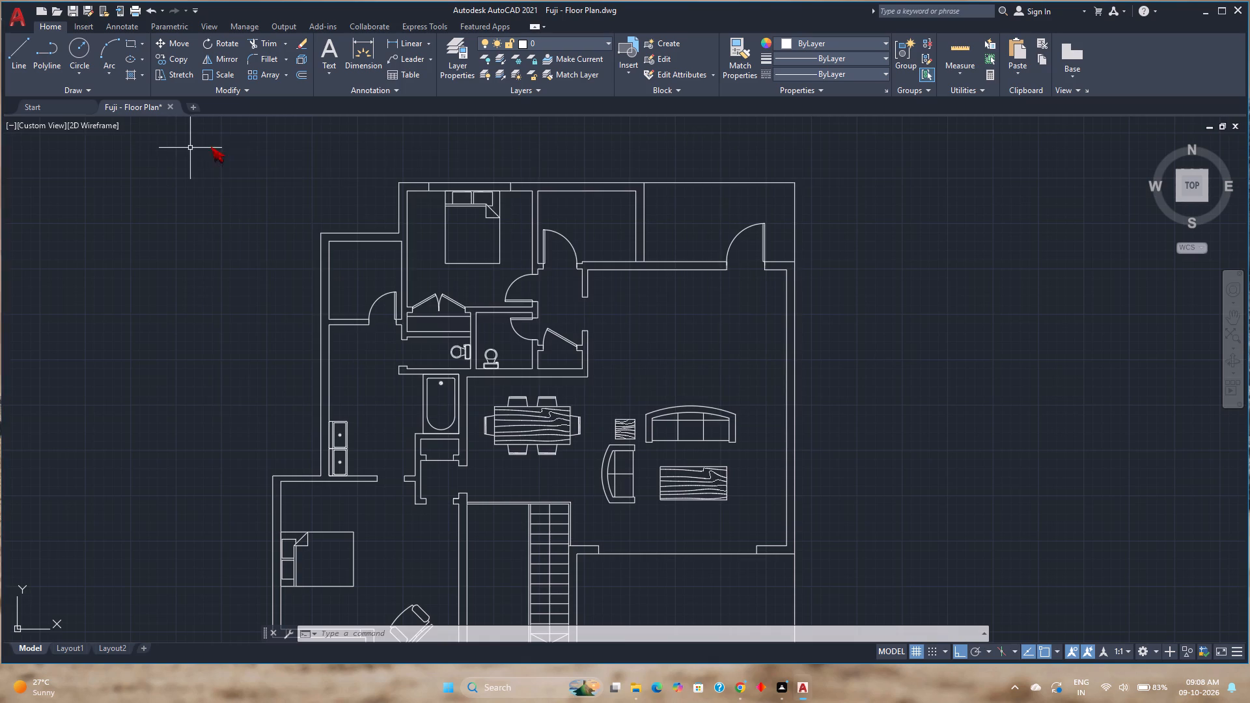
Move both sinks together straight west, clear of the bathroom and outside the building's west wall.
{"action": "scroll", "coordinate": [355, 472], "scroll_direction": "up", "scroll_amount": 2}
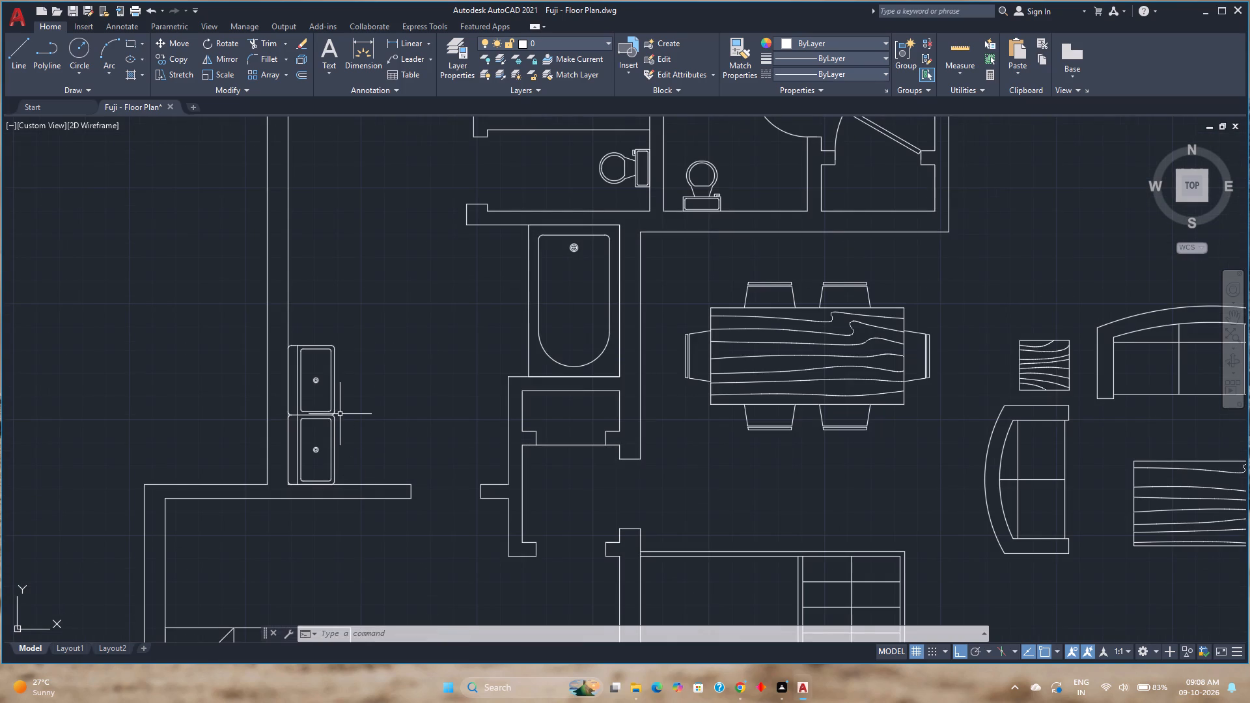
{"action": "left_click", "coordinate": [333, 408]}
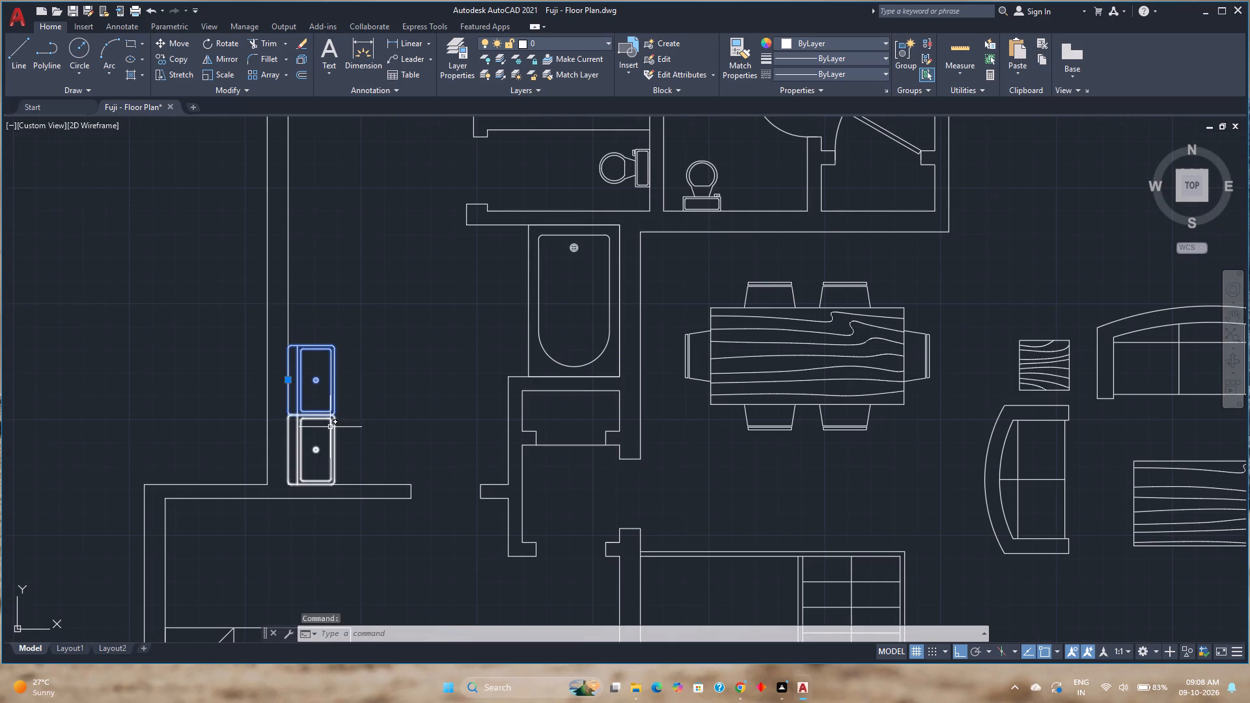
{"action": "left_click", "coordinate": [330, 427]}
{"action": "left_click", "coordinate": [179, 39]}
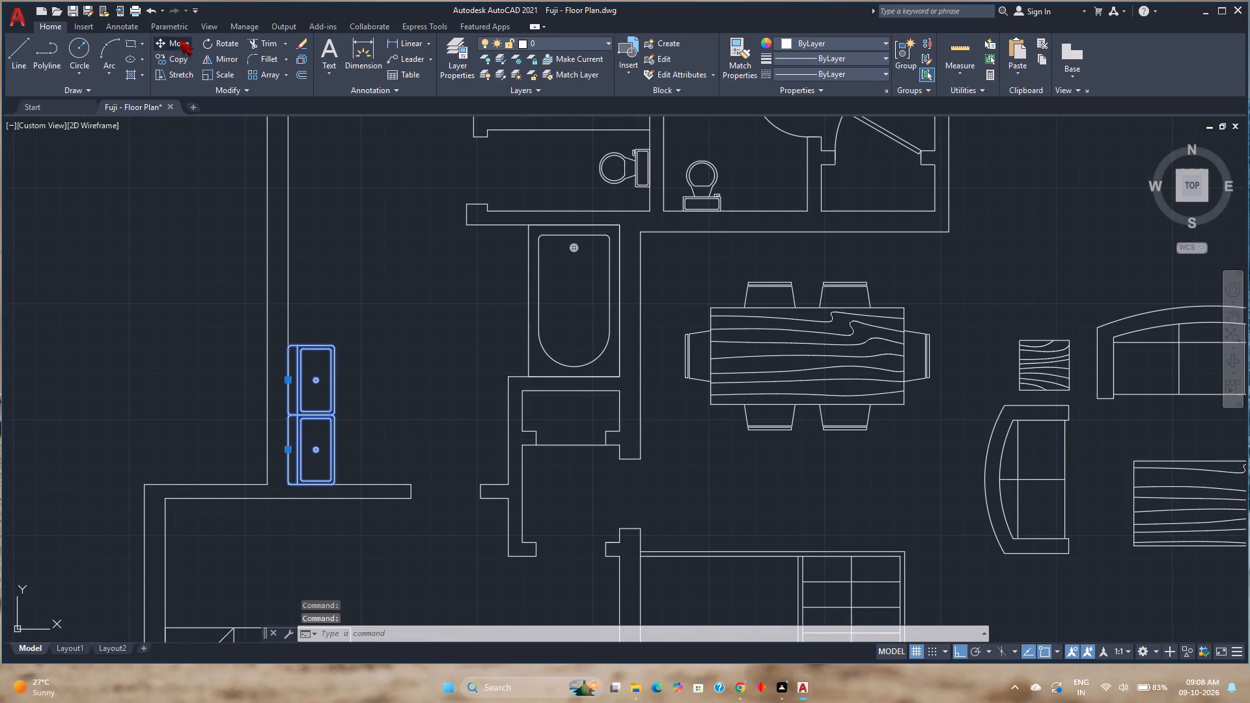
{"action": "left_click", "coordinate": [339, 382]}
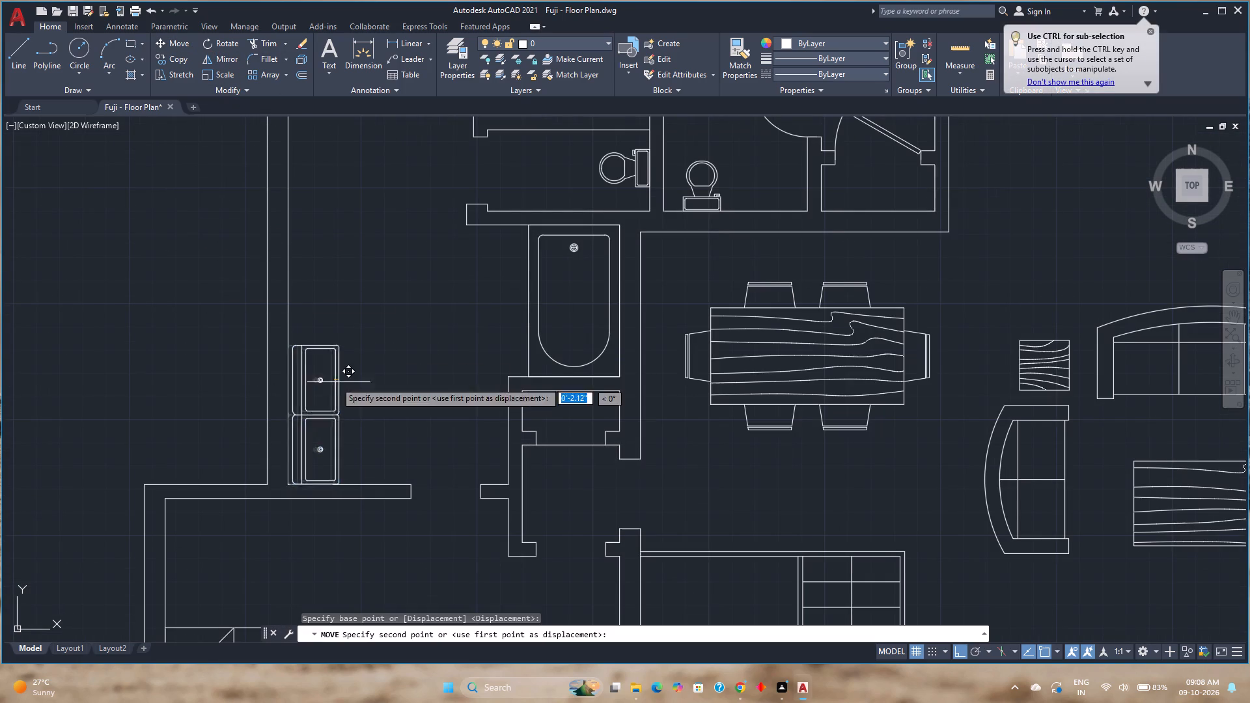
{"action": "left_click", "coordinate": [164, 320]}
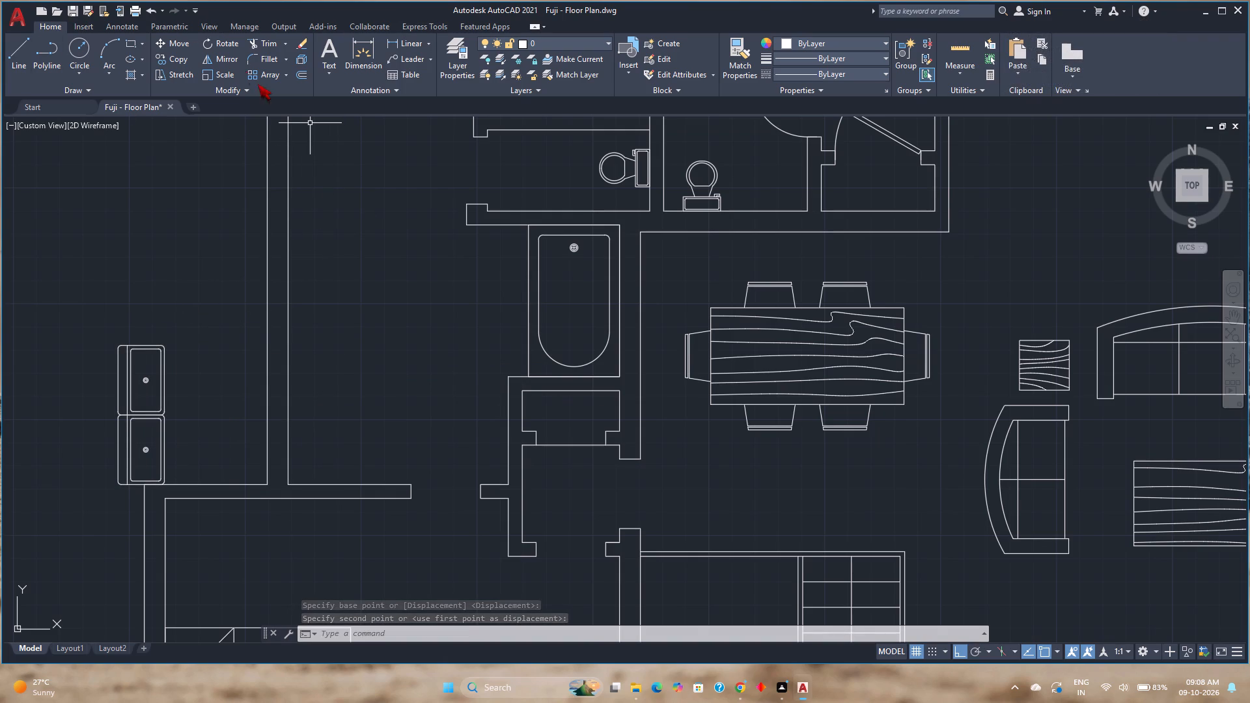
Offset the inner face of the bathroom's west wall 2' east into the room for the counter front.
{"action": "left_click", "coordinate": [294, 74]}
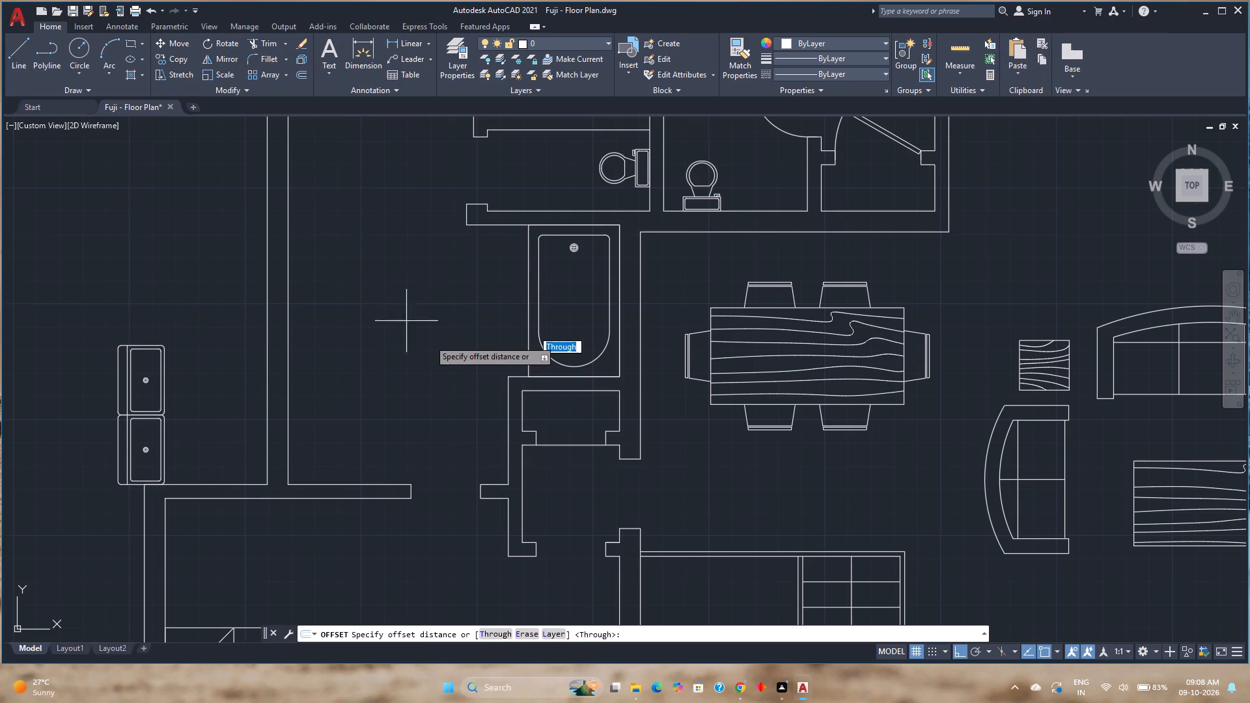
{"action": "key", "text": "1"}
{"action": "key", "text": "apostrophe"}
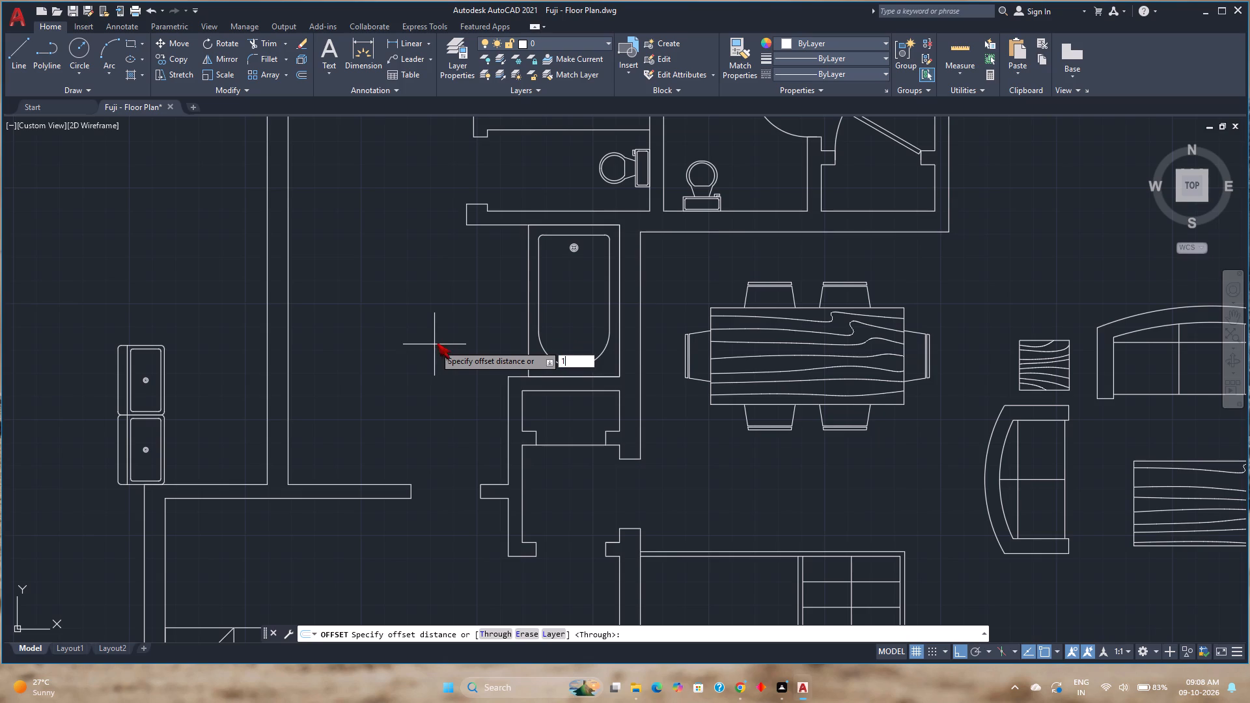
{"action": "key", "text": "6"}
{"action": "key", "text": "Return"}
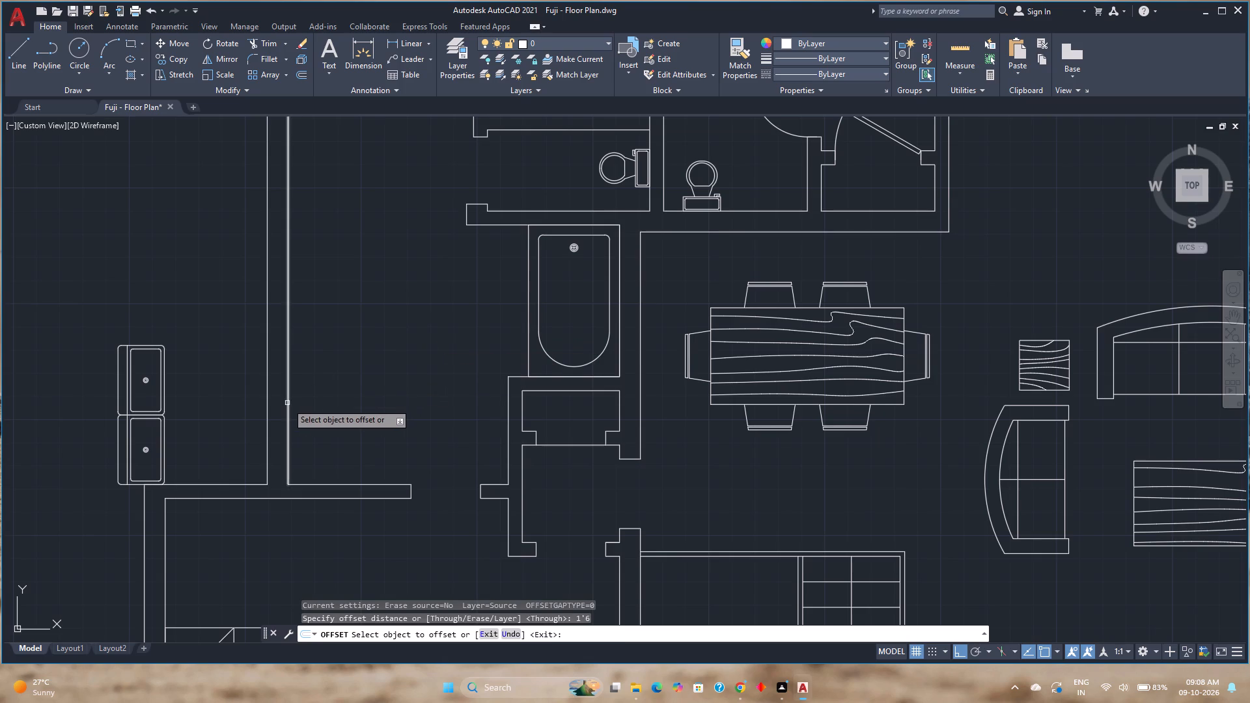
{"action": "left_click", "coordinate": [287, 403]}
{"action": "key", "text": "2"}
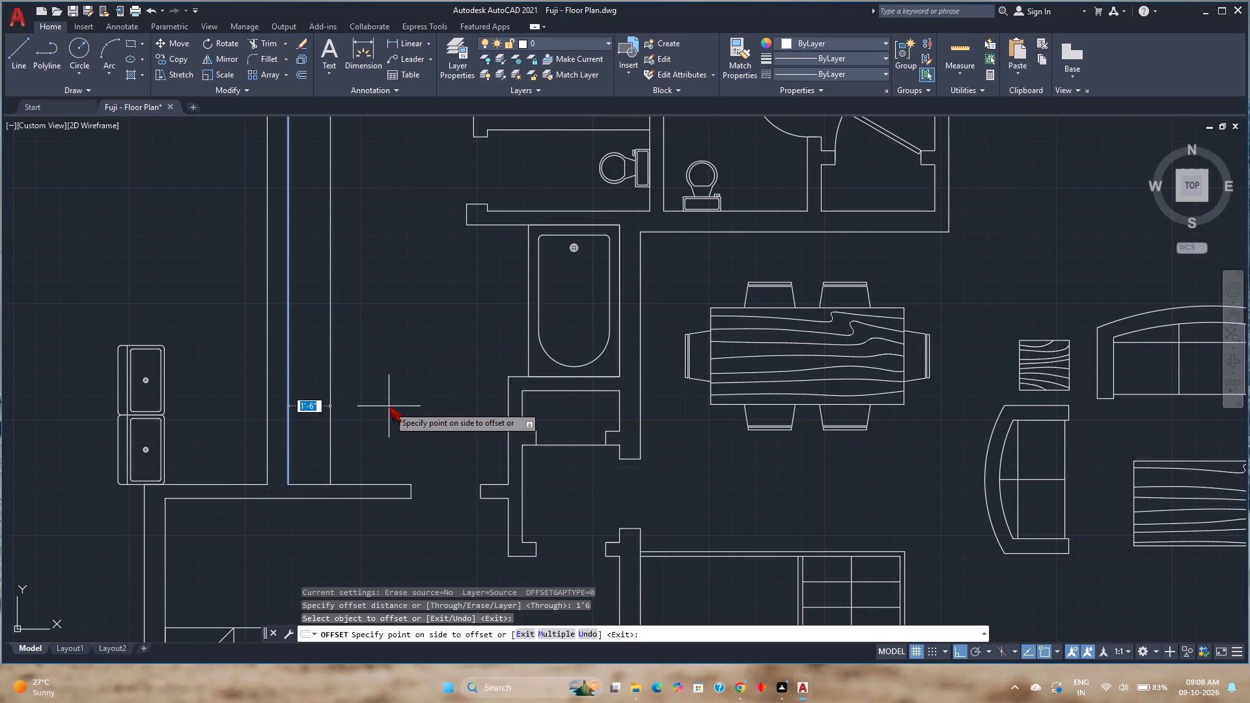
{"action": "key", "text": "apostrophe"}
{"action": "key", "text": "Return"}
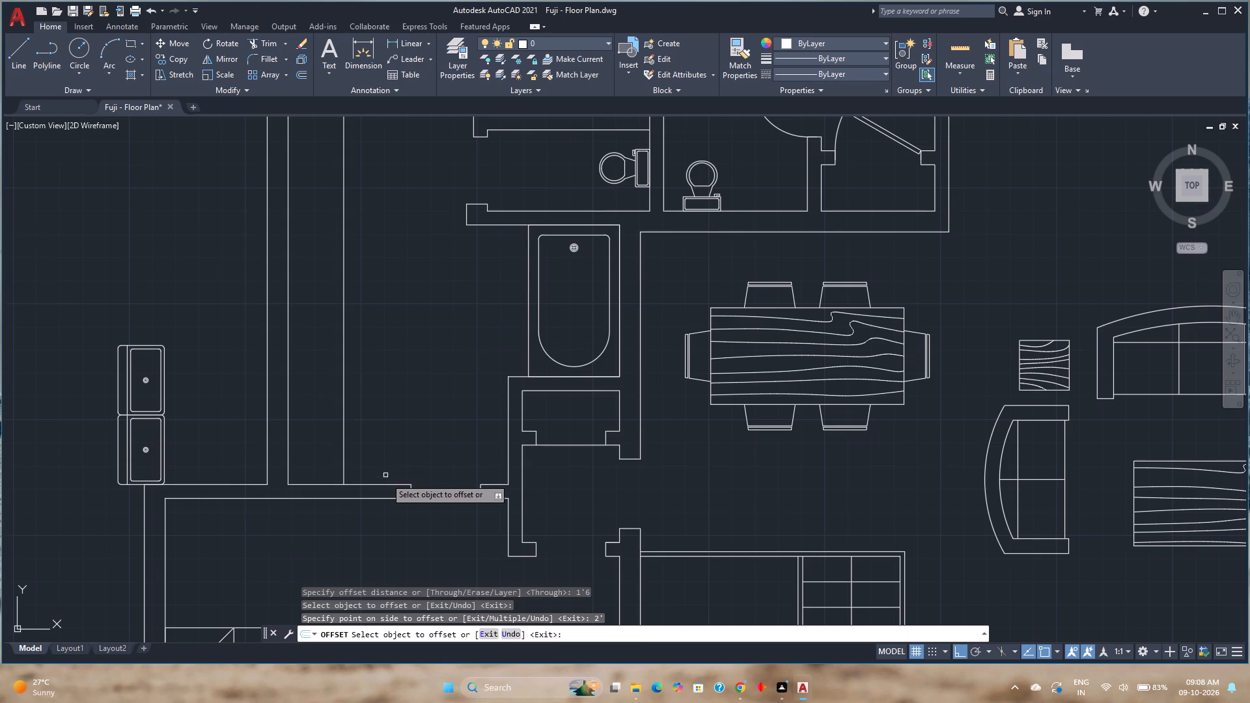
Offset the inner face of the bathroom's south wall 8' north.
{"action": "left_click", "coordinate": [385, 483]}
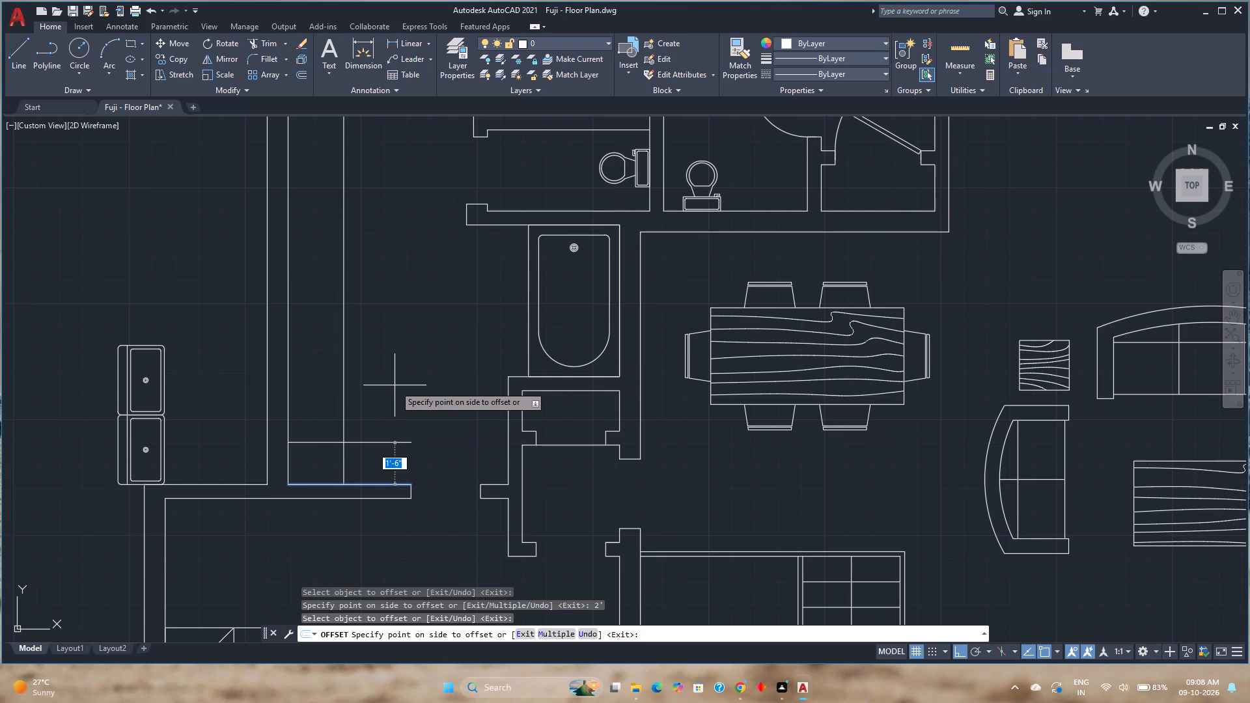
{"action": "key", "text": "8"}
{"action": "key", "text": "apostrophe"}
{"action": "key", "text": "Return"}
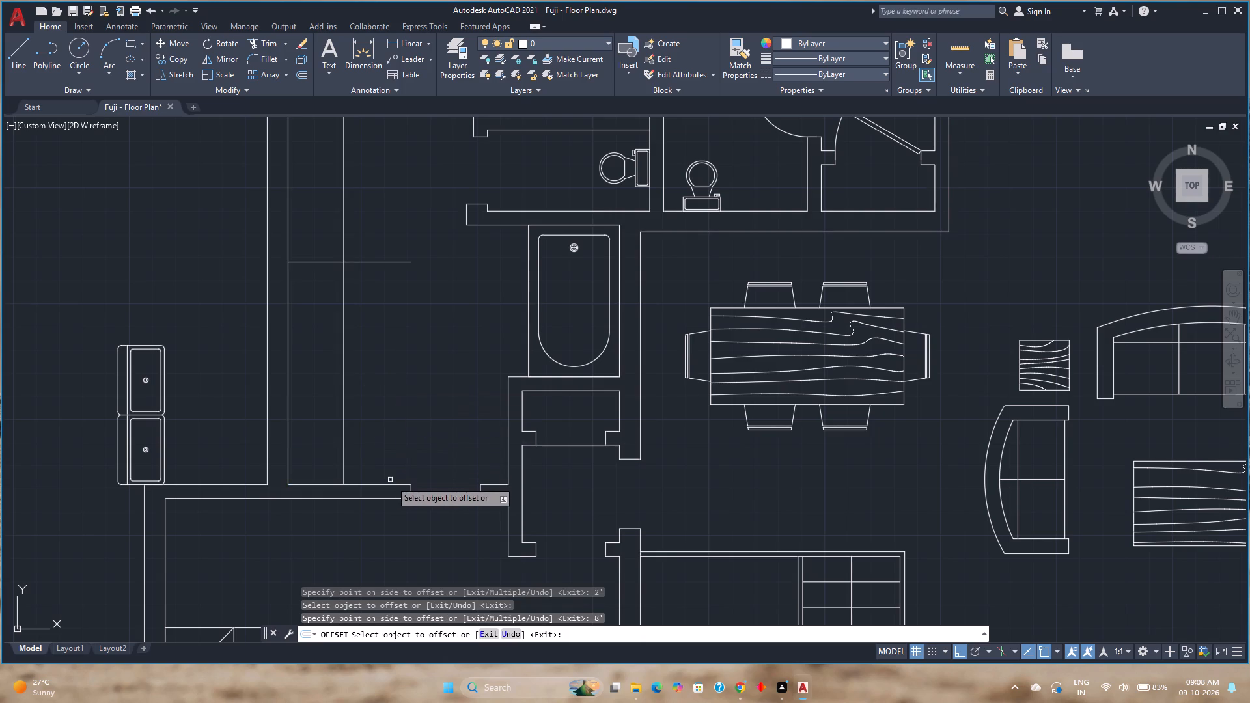
Offset the inner face of the bathroom's south wall 6' north to mark the counter's end.
{"action": "left_click", "coordinate": [393, 484]}
{"action": "key", "text": "6"}
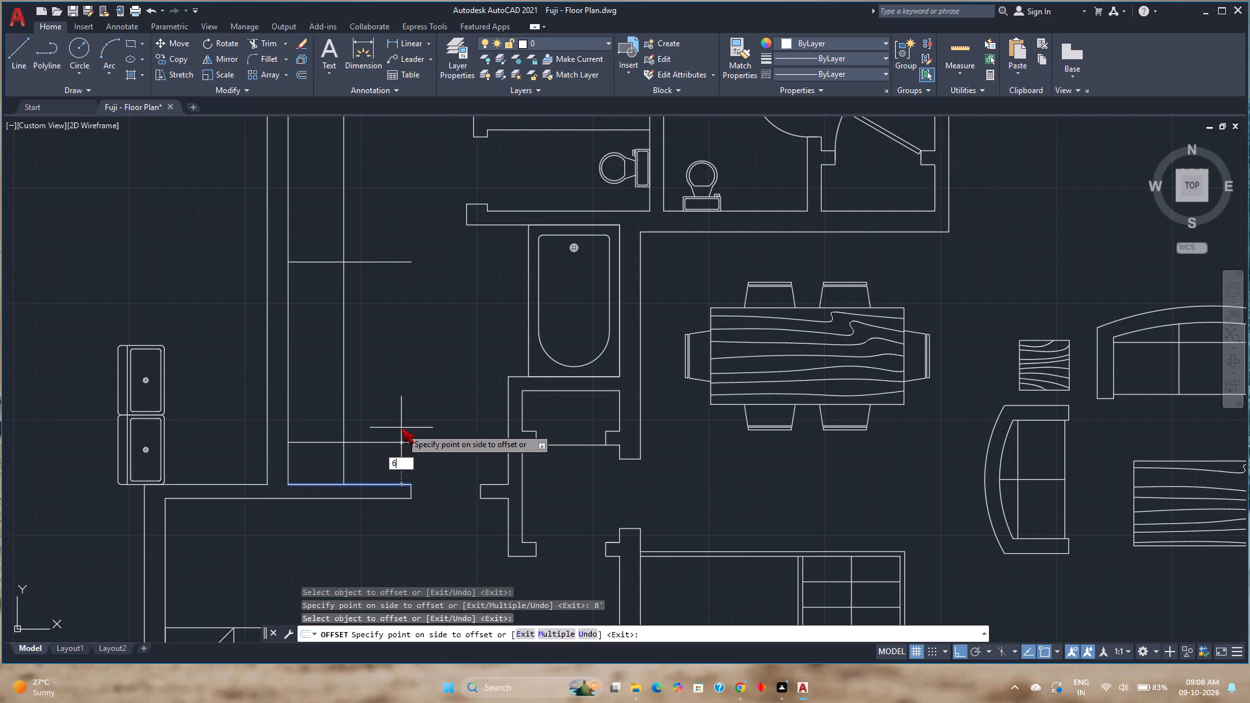
{"action": "key", "text": "apostrophe"}
{"action": "key", "text": "Return"}
{"action": "key", "text": "Escape"}
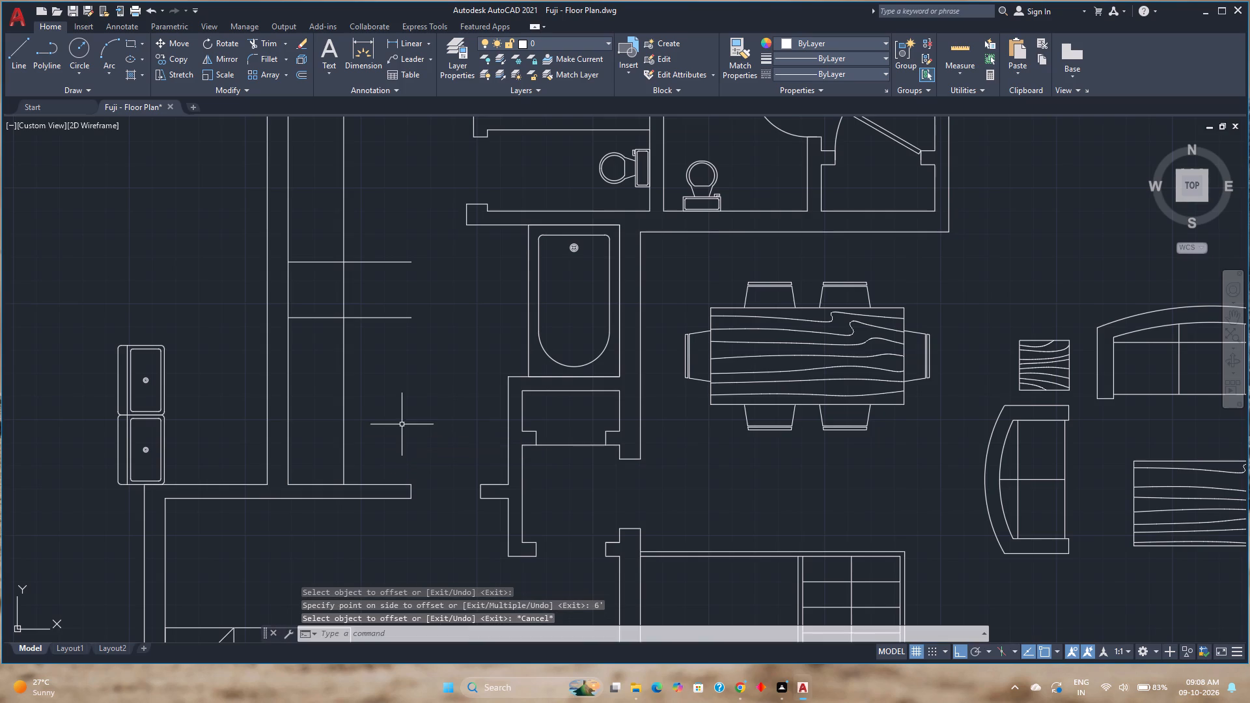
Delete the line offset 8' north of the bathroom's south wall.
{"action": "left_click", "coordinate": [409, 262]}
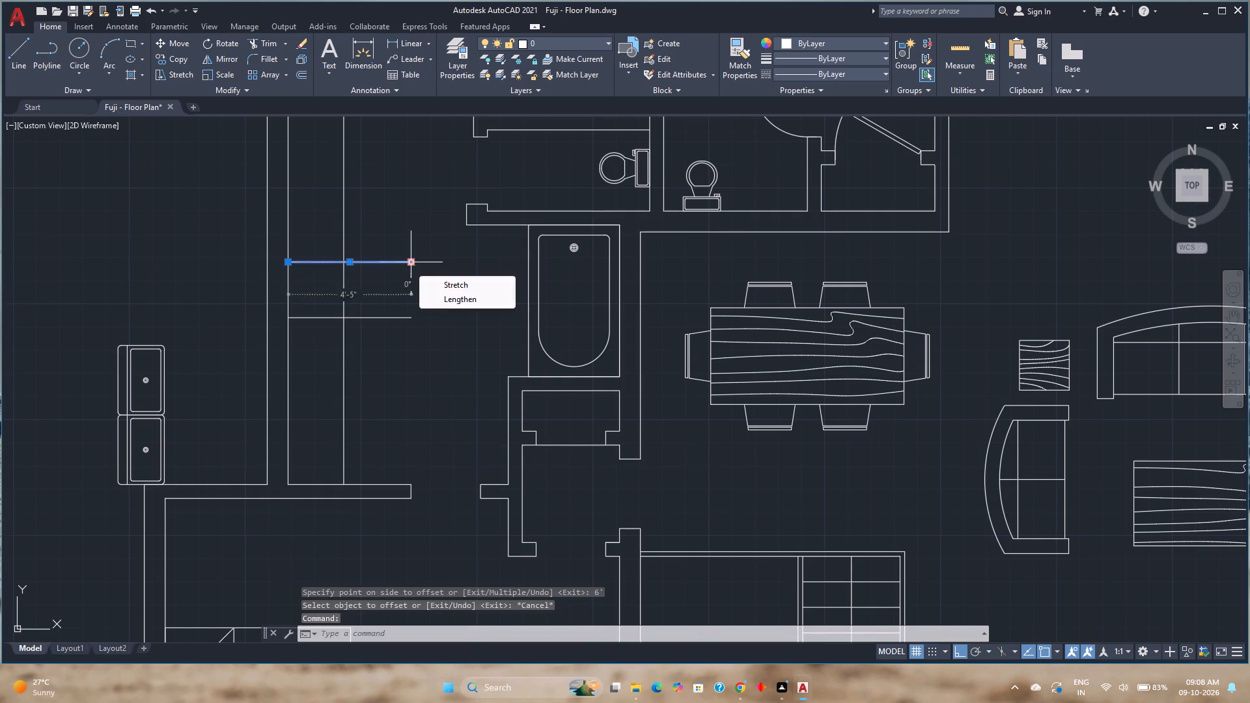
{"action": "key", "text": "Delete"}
Trim the counter front line and the 6' offset line where they cross, leaving a 2' by 6' counter outline.
{"action": "type", "text": "tr"}
{"action": "key", "text": "Return"}
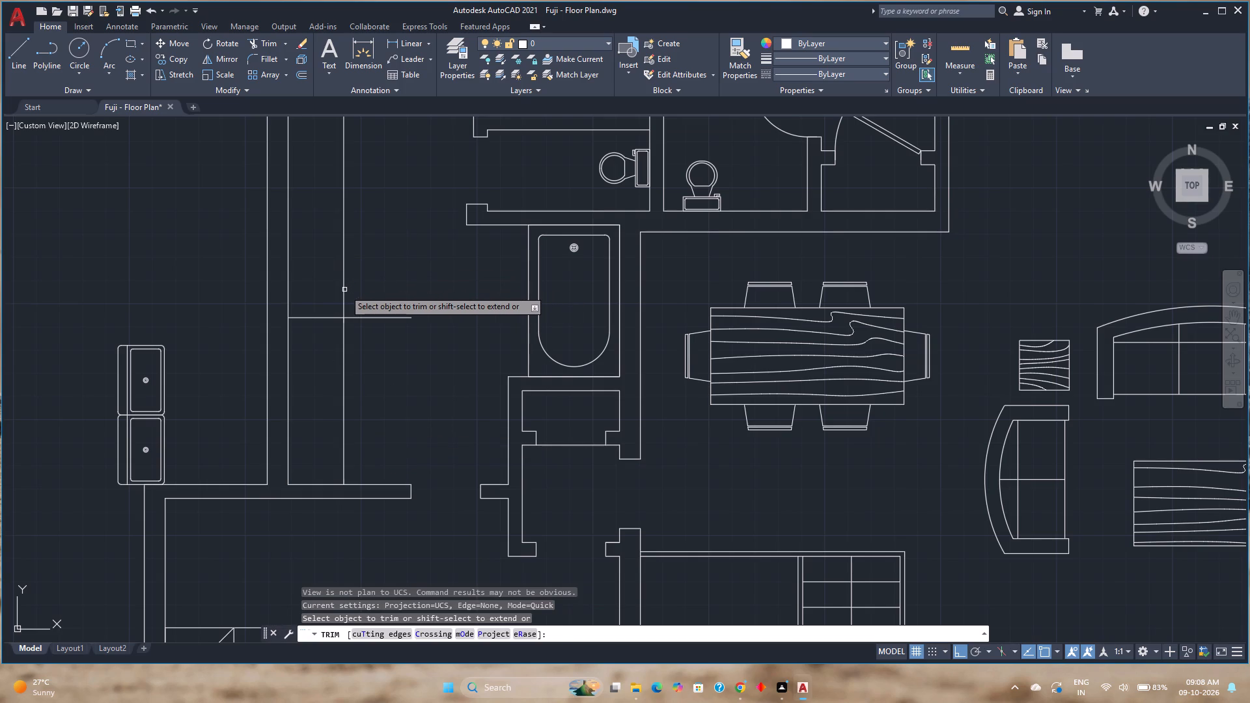
{"action": "left_click", "coordinate": [344, 290]}
{"action": "left_click", "coordinate": [383, 316]}
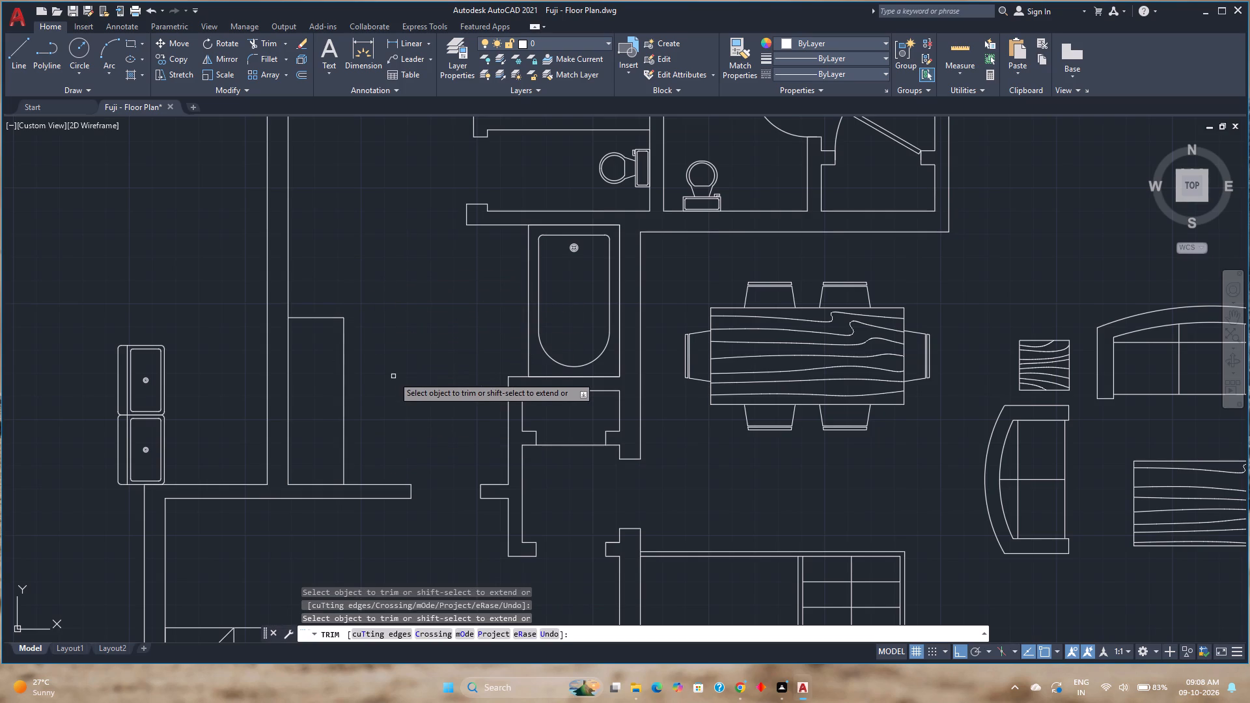
{"action": "key", "text": "Escape"}
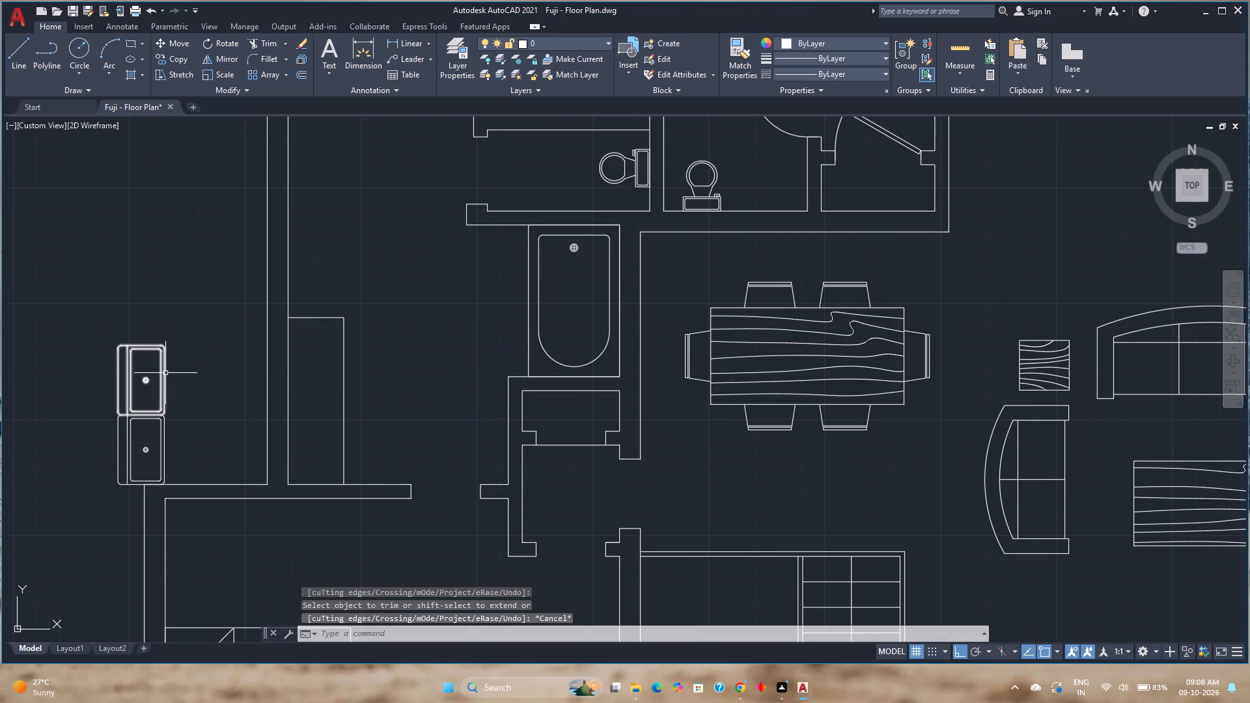
{"action": "left_click", "coordinate": [165, 373]}
{"action": "key", "text": "Escape"}
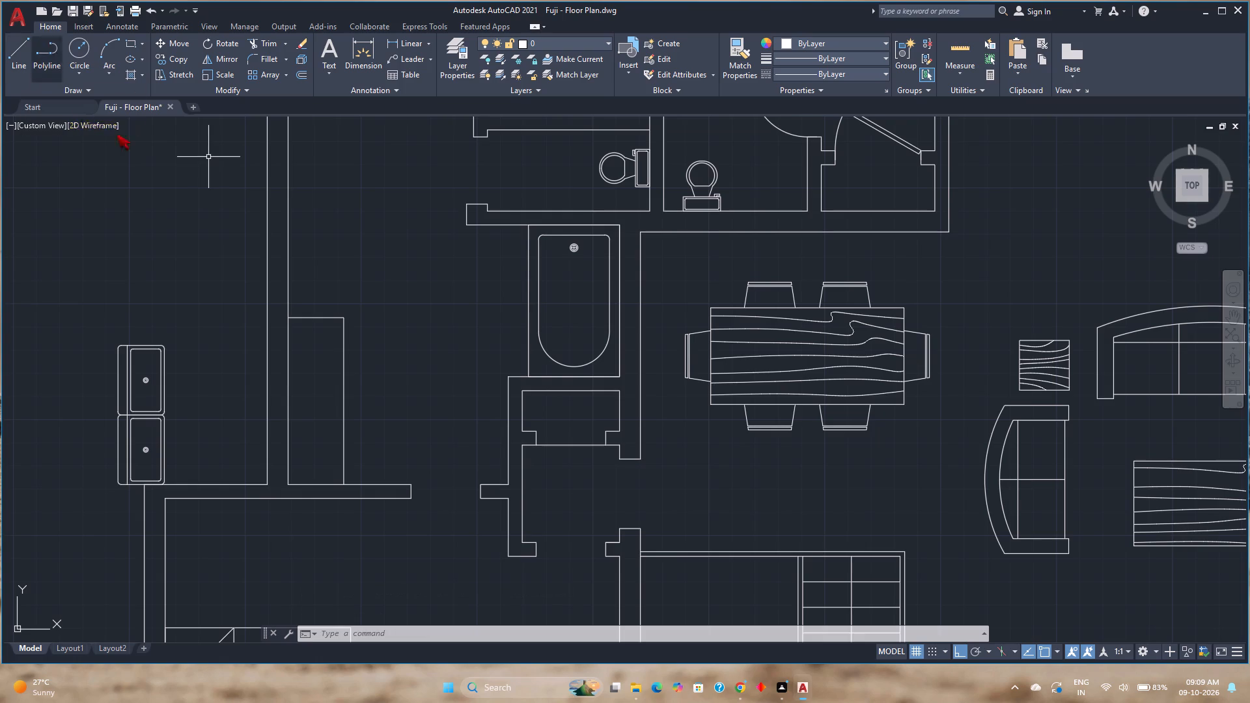
Copy the counter's north edge straight south to the midpoint of the counter's front edge, dividing the counter in half.
{"action": "left_click", "coordinate": [316, 319]}
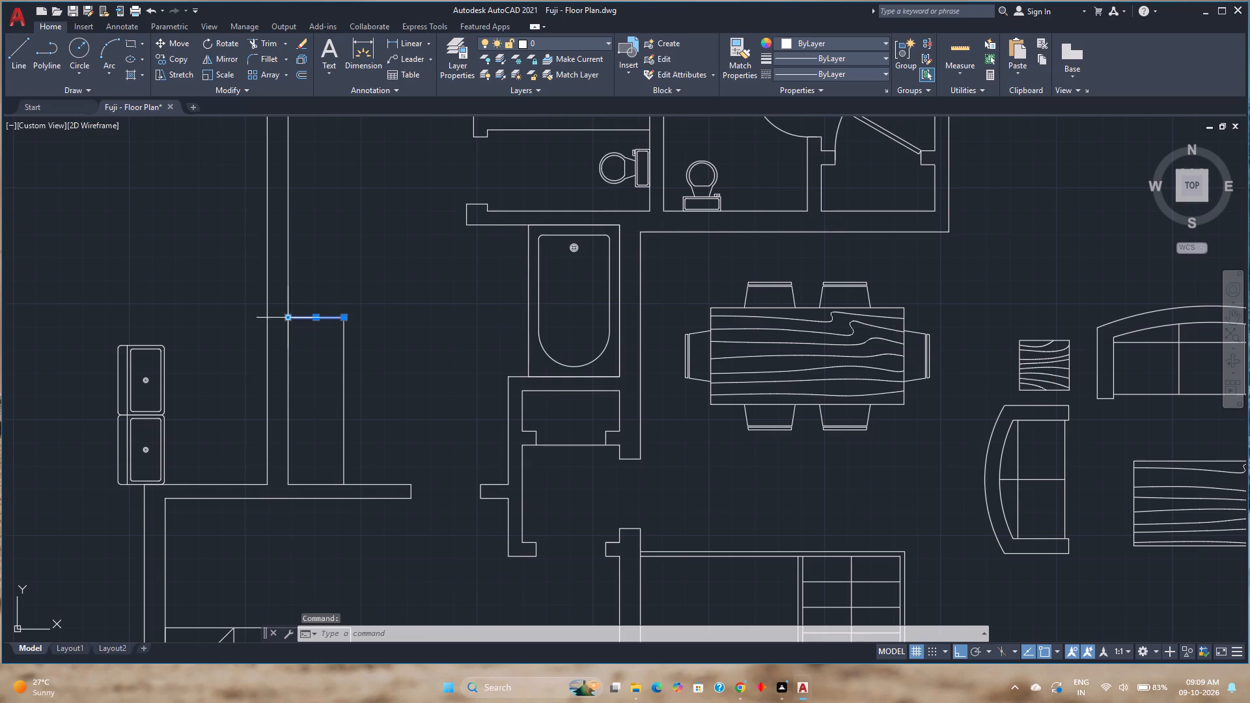
{"action": "left_click", "coordinate": [178, 61]}
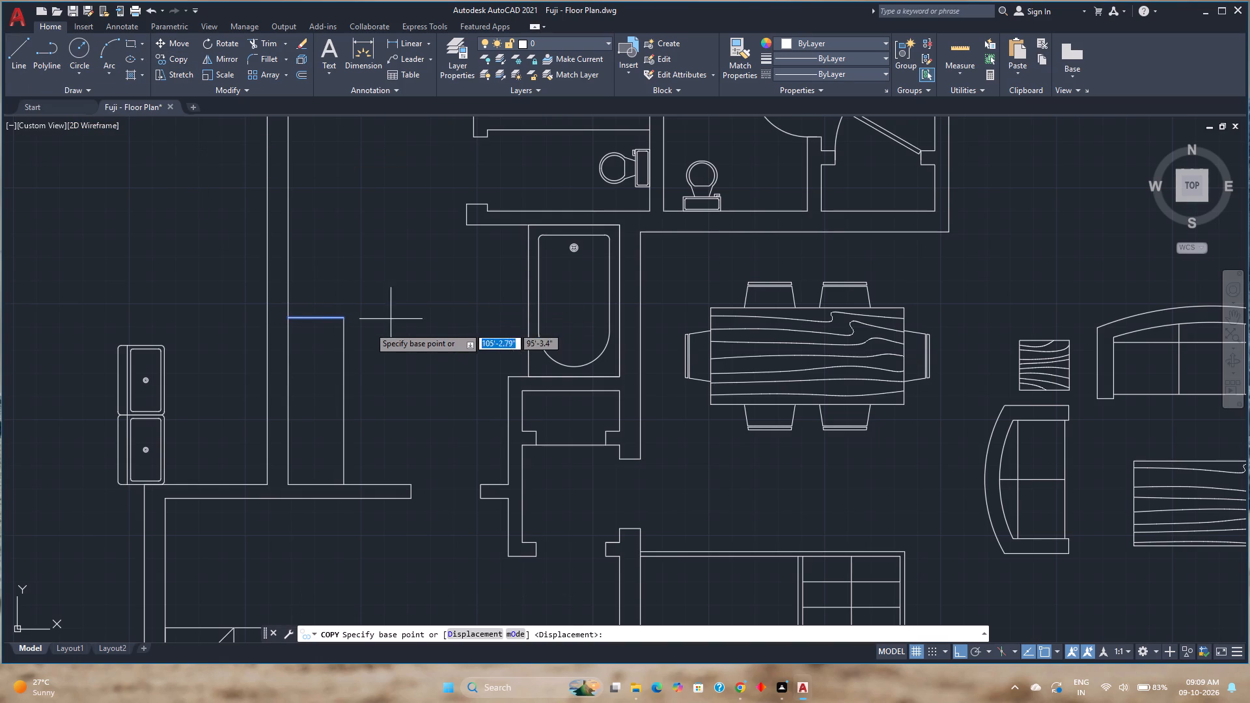
{"action": "left_click", "coordinate": [346, 317]}
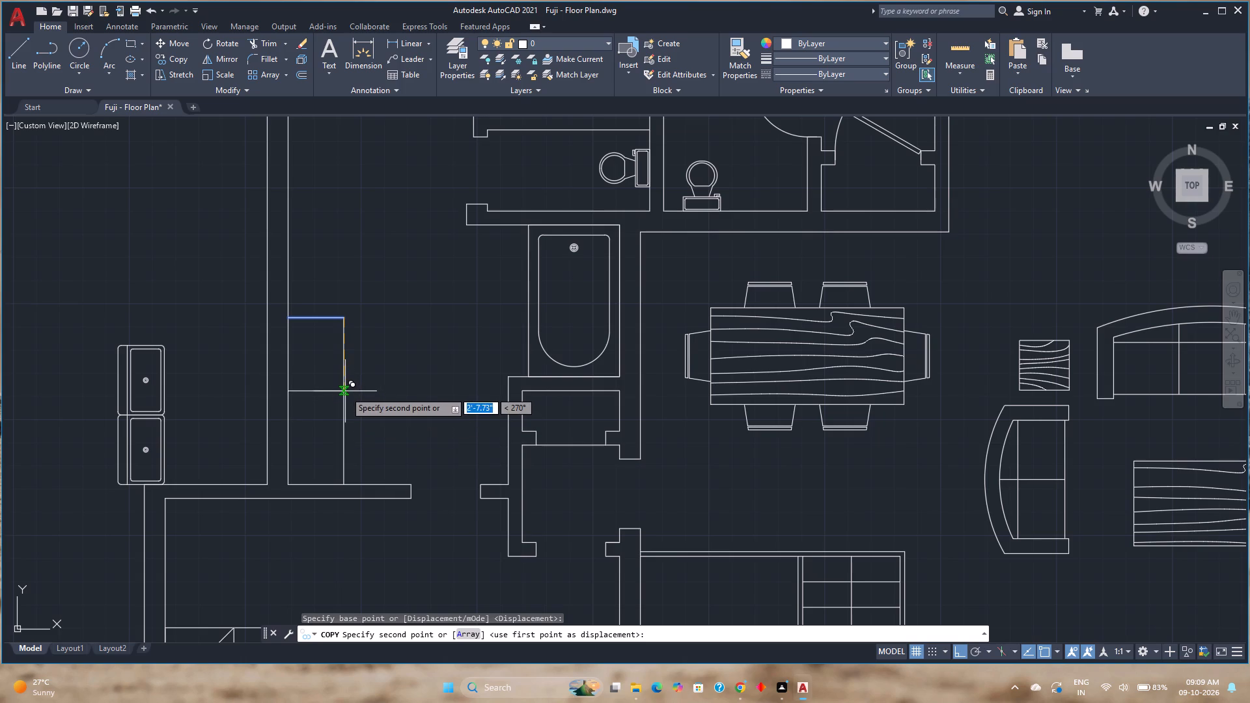
{"action": "left_click", "coordinate": [342, 398]}
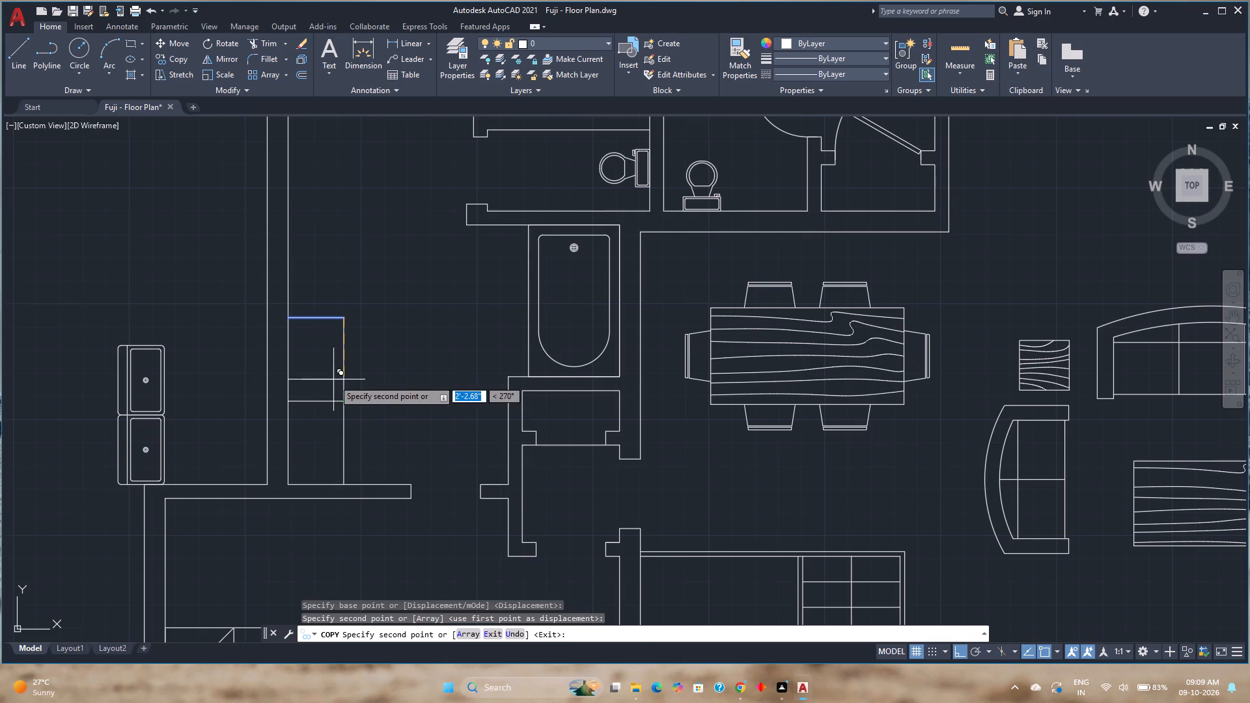
{"action": "key", "text": "Escape"}
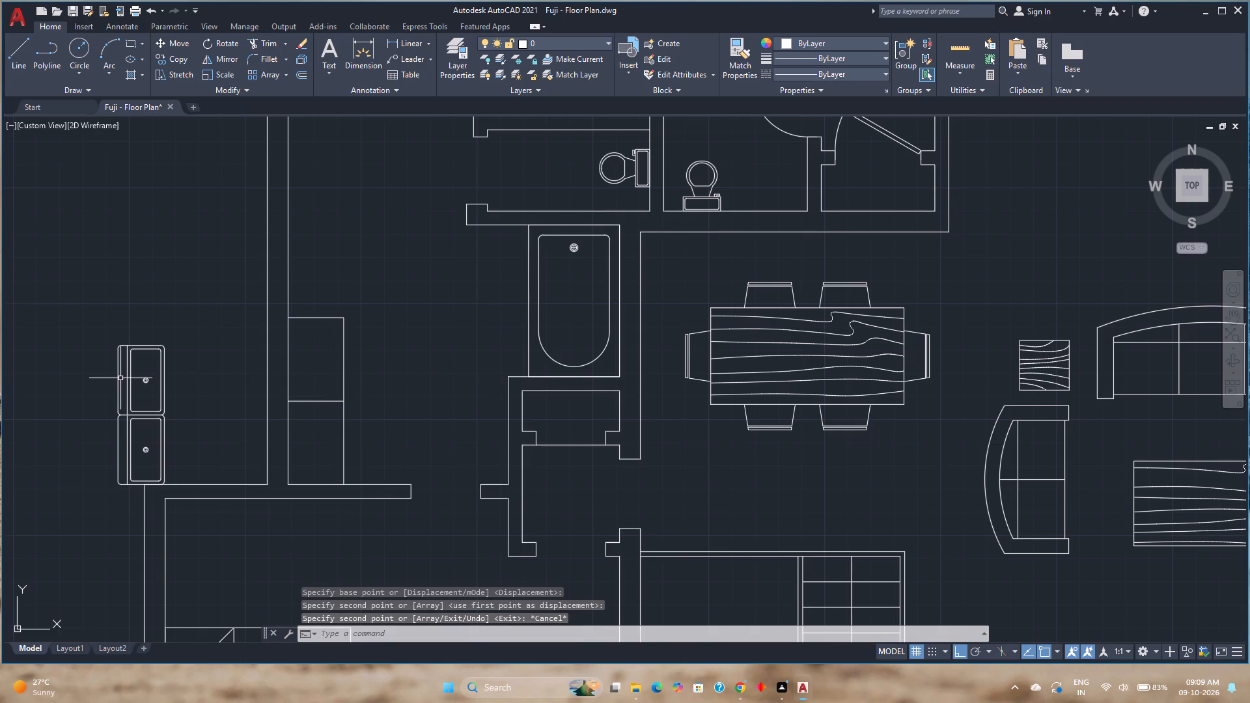
Move the northern loose sink by its back-edge midpoint to the middle of the counter's north half along the wall.
{"action": "left_click", "coordinate": [118, 378]}
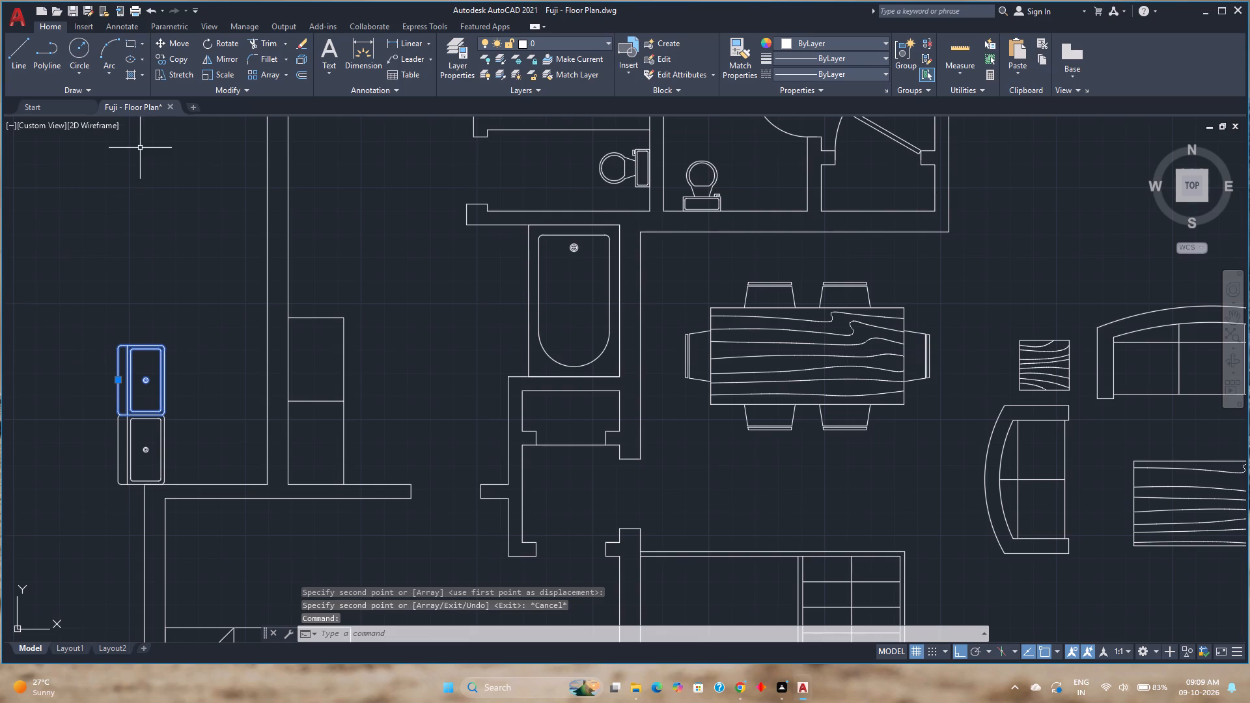
{"action": "left_click", "coordinate": [190, 46]}
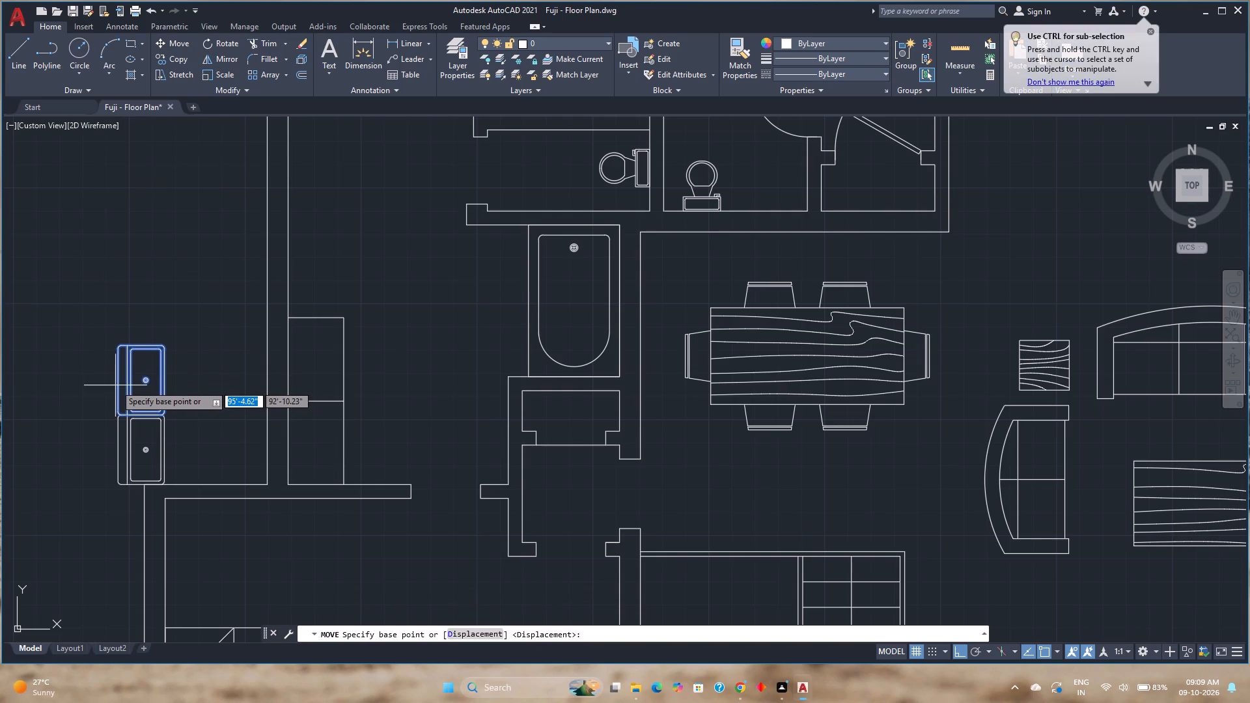
{"action": "left_click", "coordinate": [115, 380]}
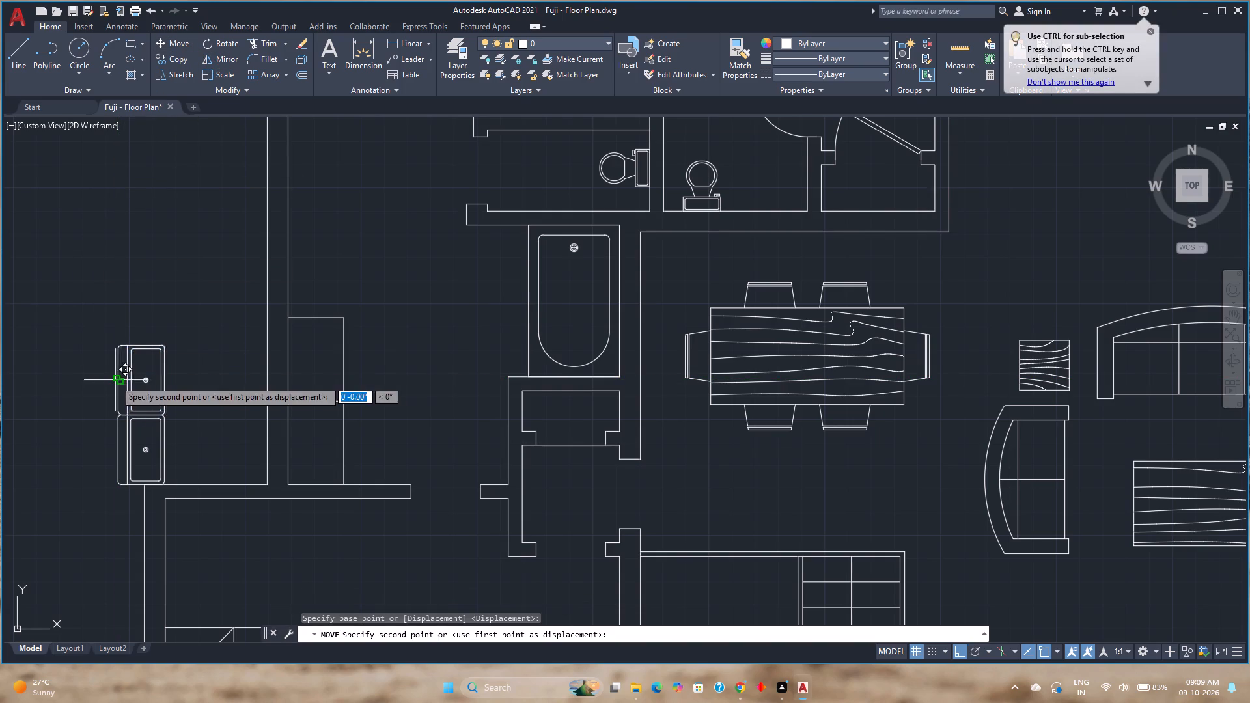
{"action": "type", "text": "m2p"}
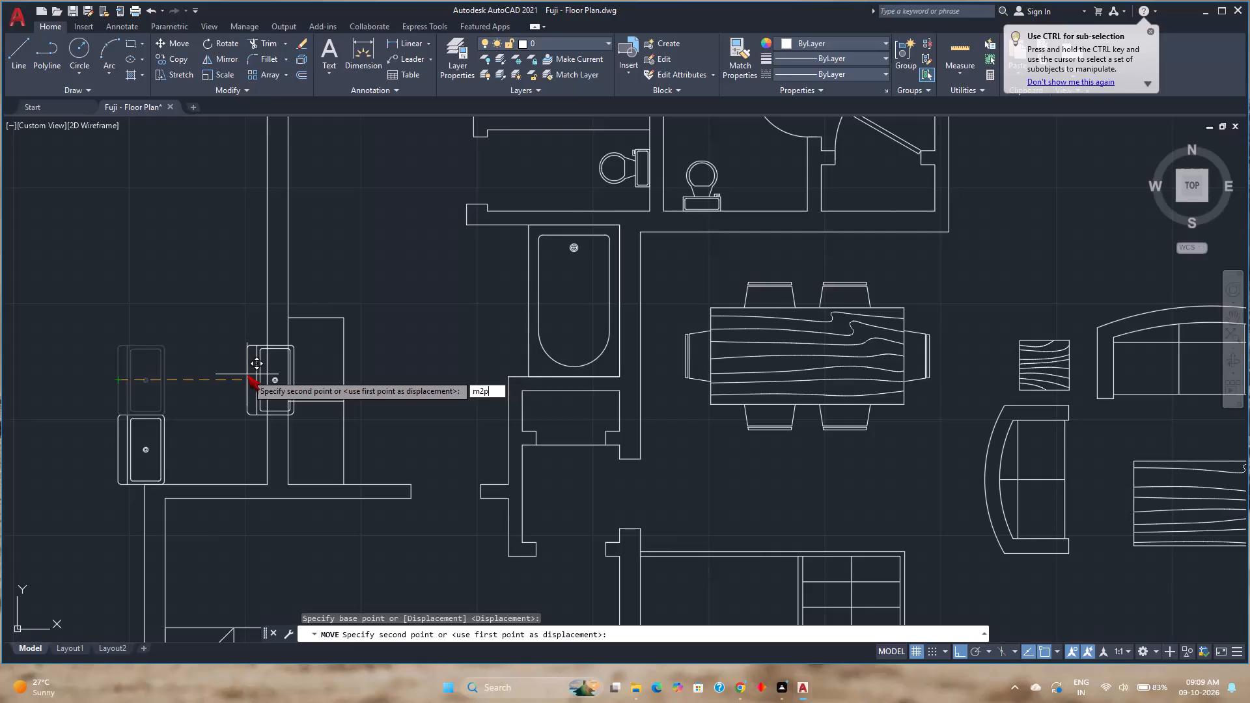
{"action": "key", "text": "Return"}
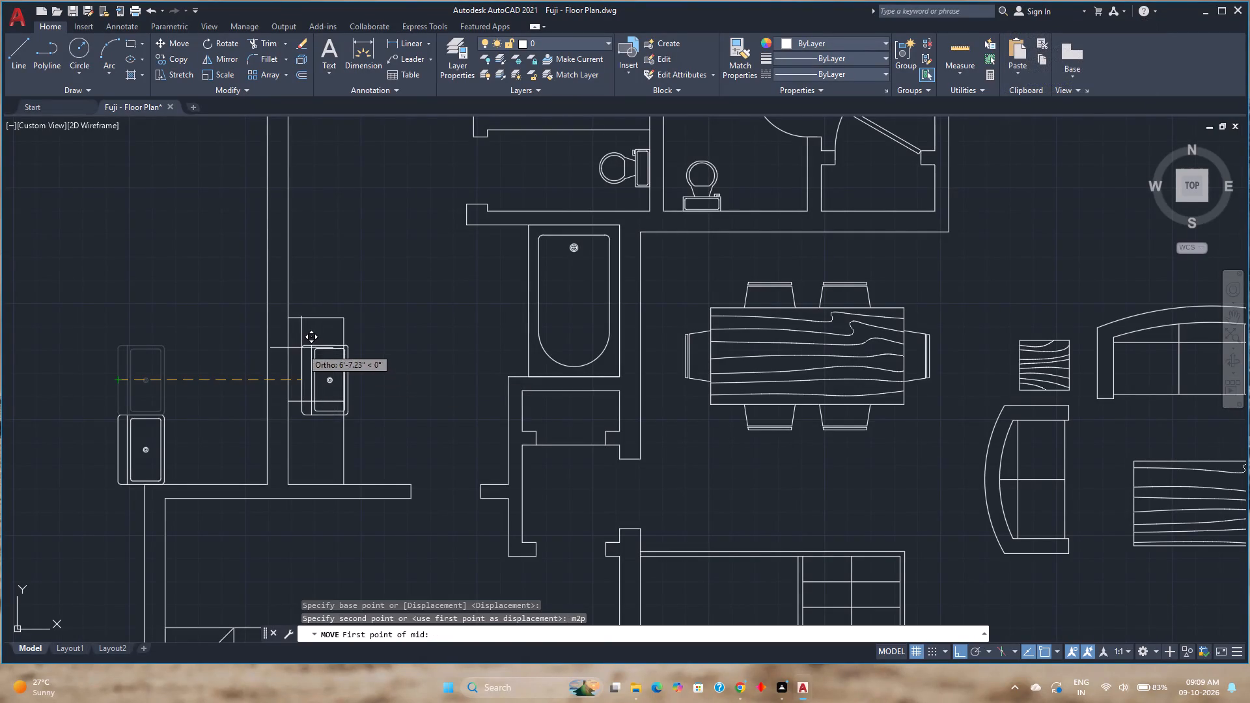
{"action": "left_click", "coordinate": [287, 321]}
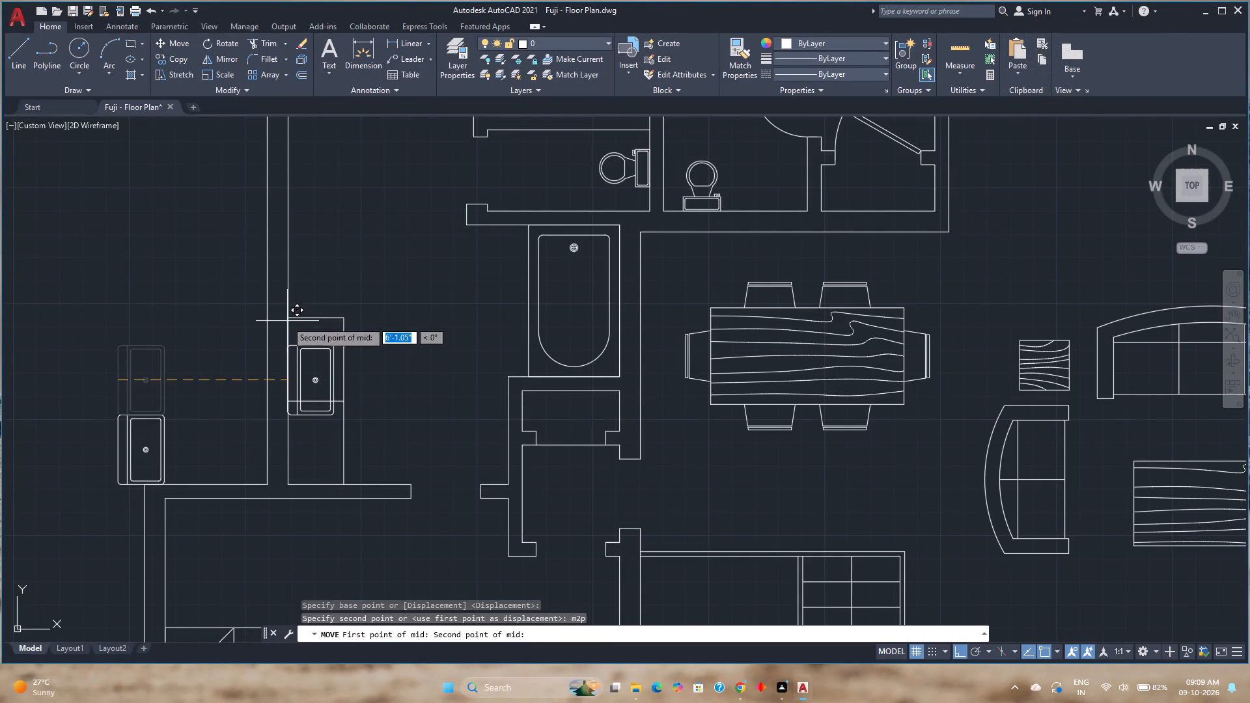
{"action": "left_click", "coordinate": [290, 401]}
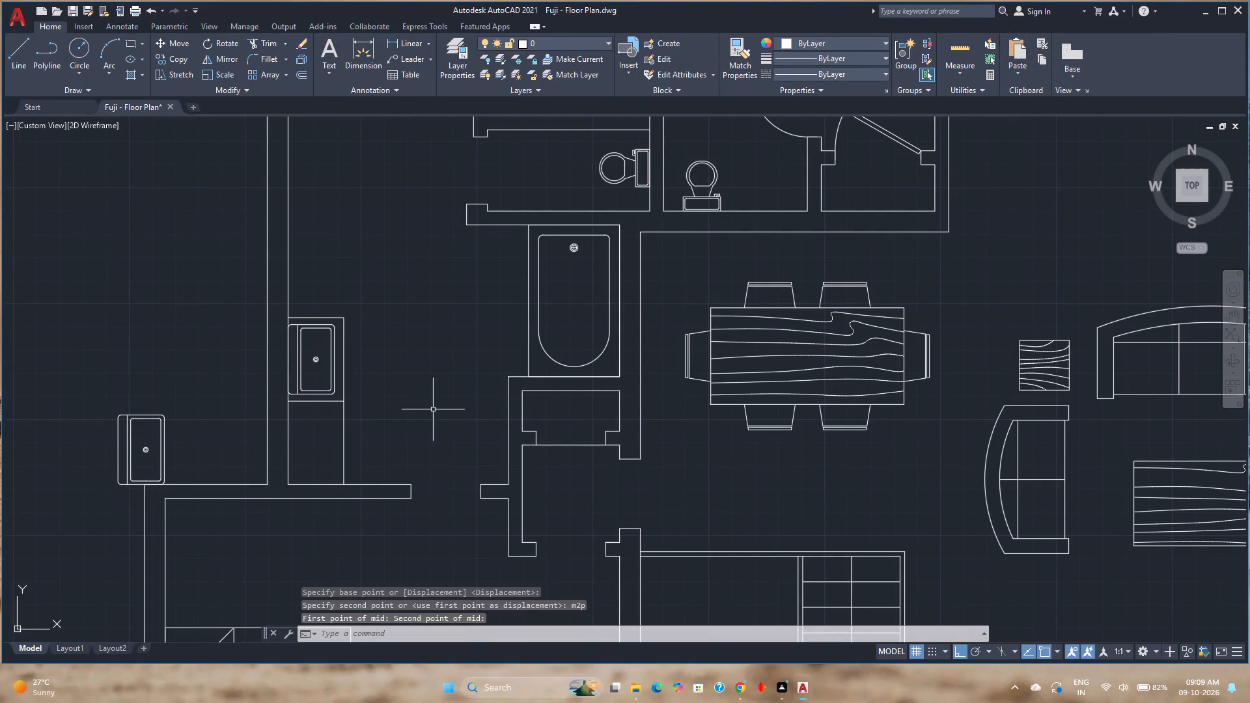
Delete the spare sink left outside the bathroom's west wall.
{"action": "left_click", "coordinate": [165, 448]}
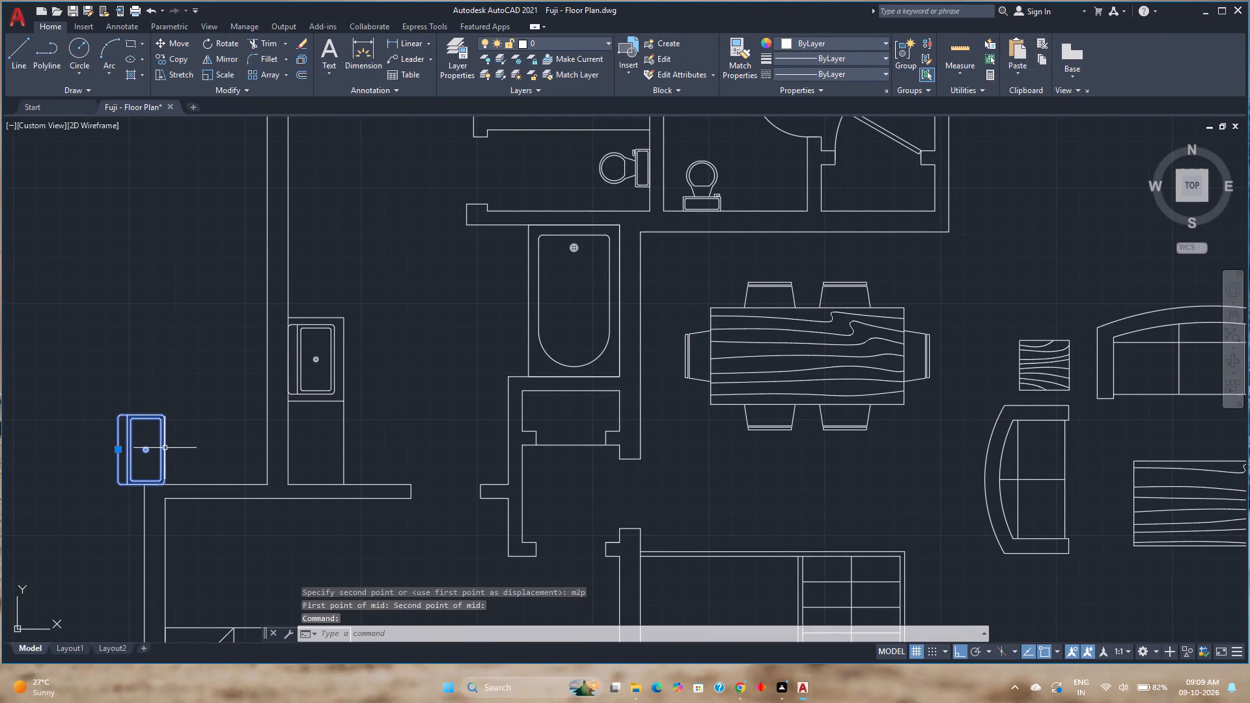
{"action": "key", "text": "Delete"}
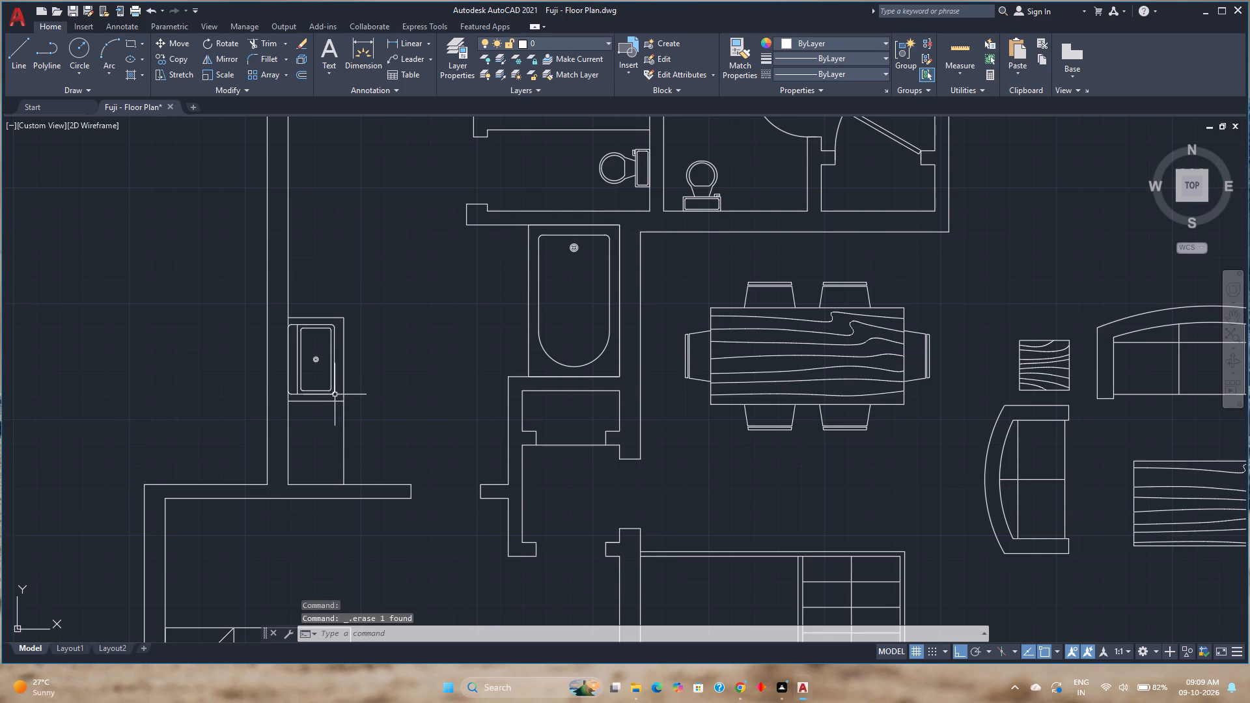
Copy the counter sink 3' straight south into the counter's south half, using the counter's back corner as base point.
{"action": "left_click", "coordinate": [331, 393]}
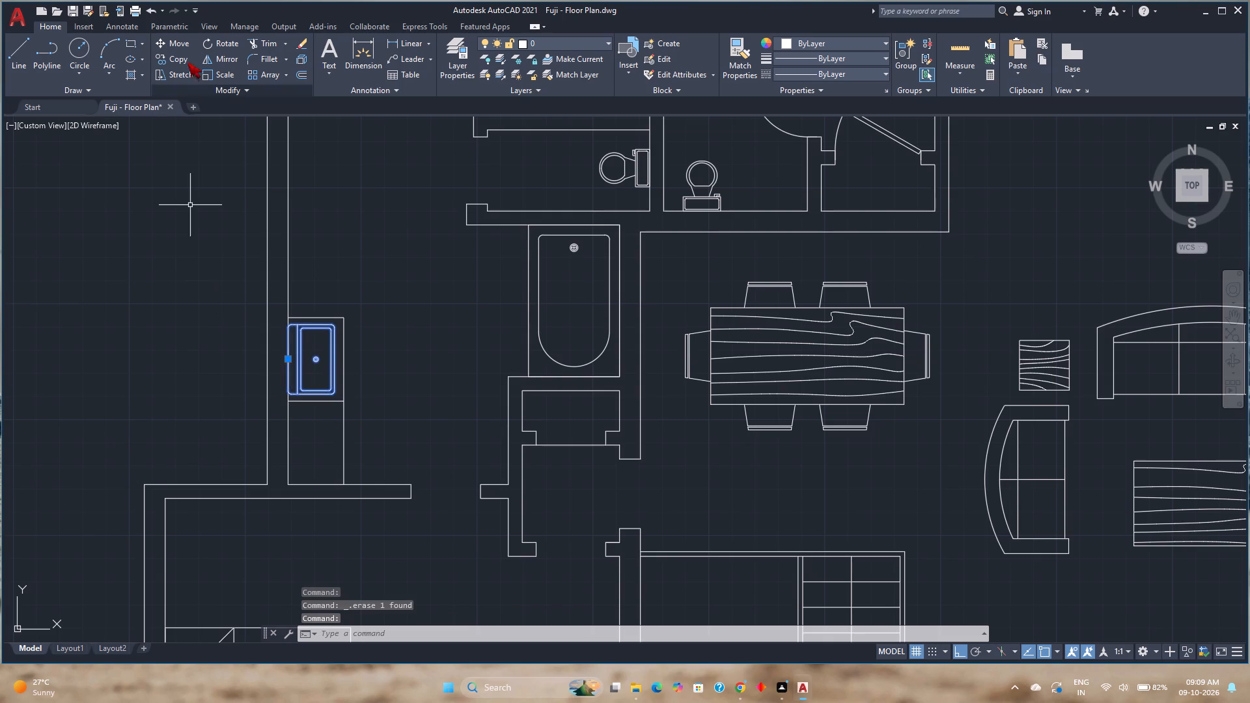
{"action": "left_click", "coordinate": [168, 56]}
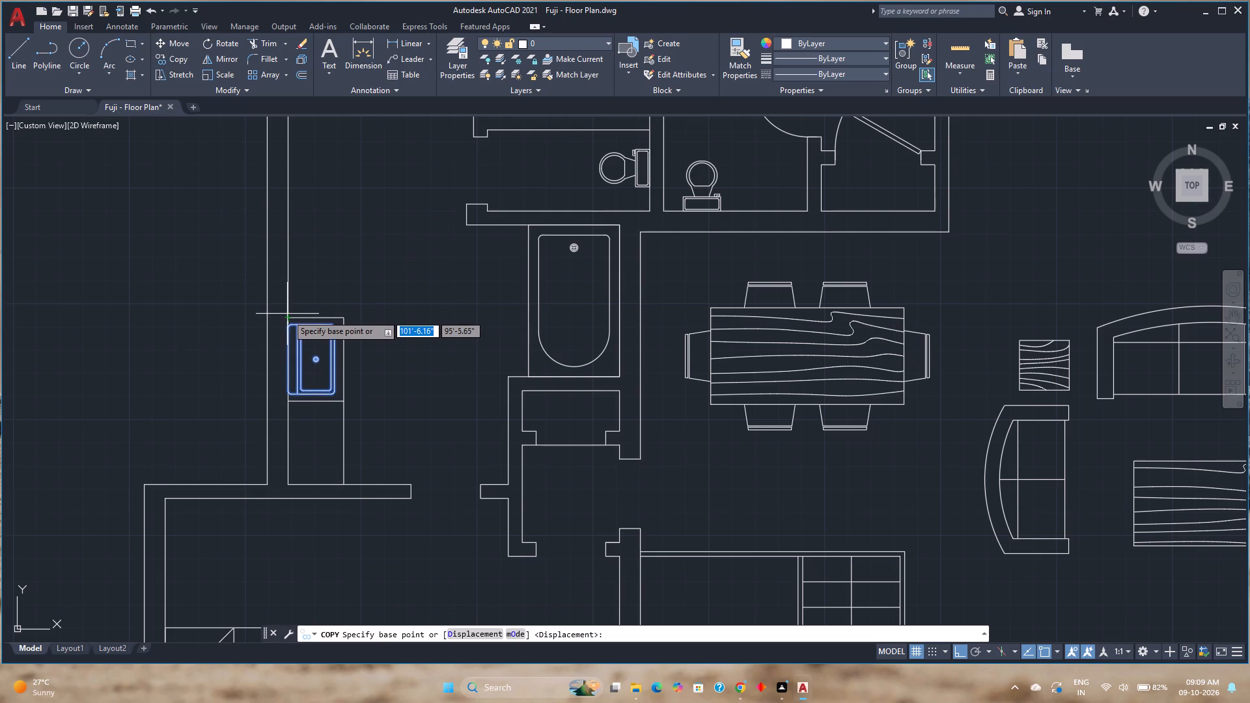
{"action": "left_click", "coordinate": [287, 314]}
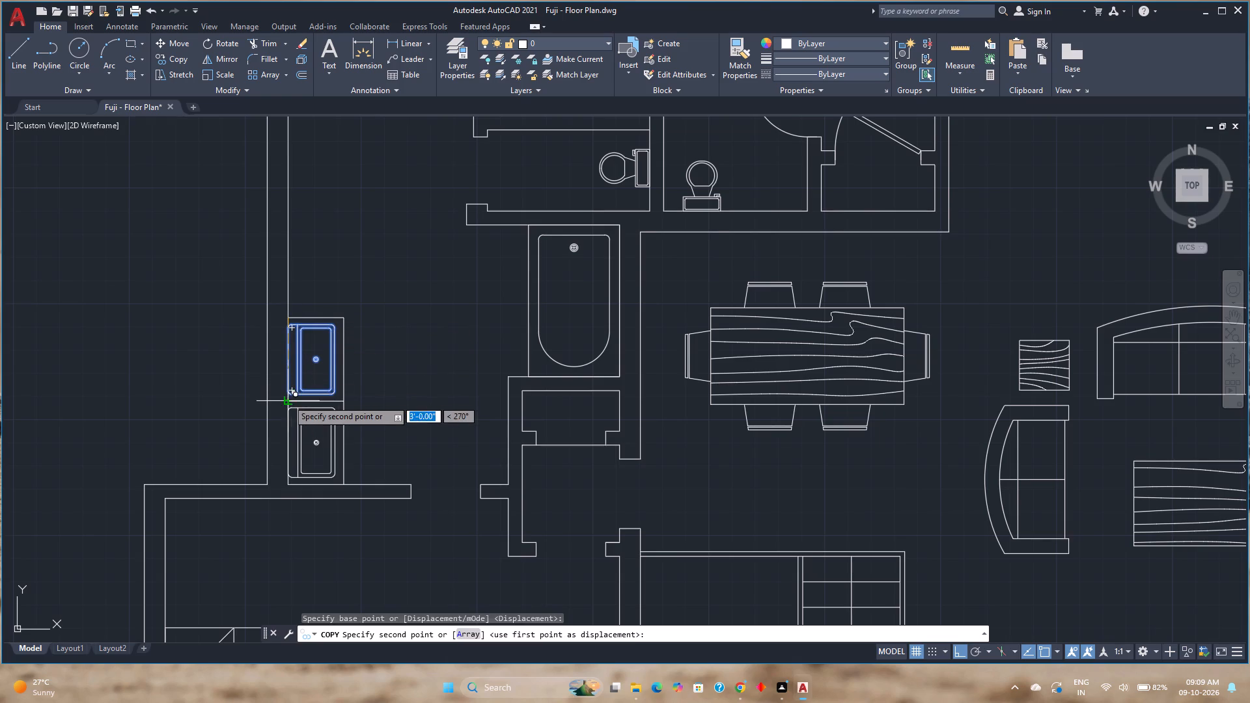
{"action": "left_click", "coordinate": [286, 400]}
{"action": "key", "text": "Escape"}
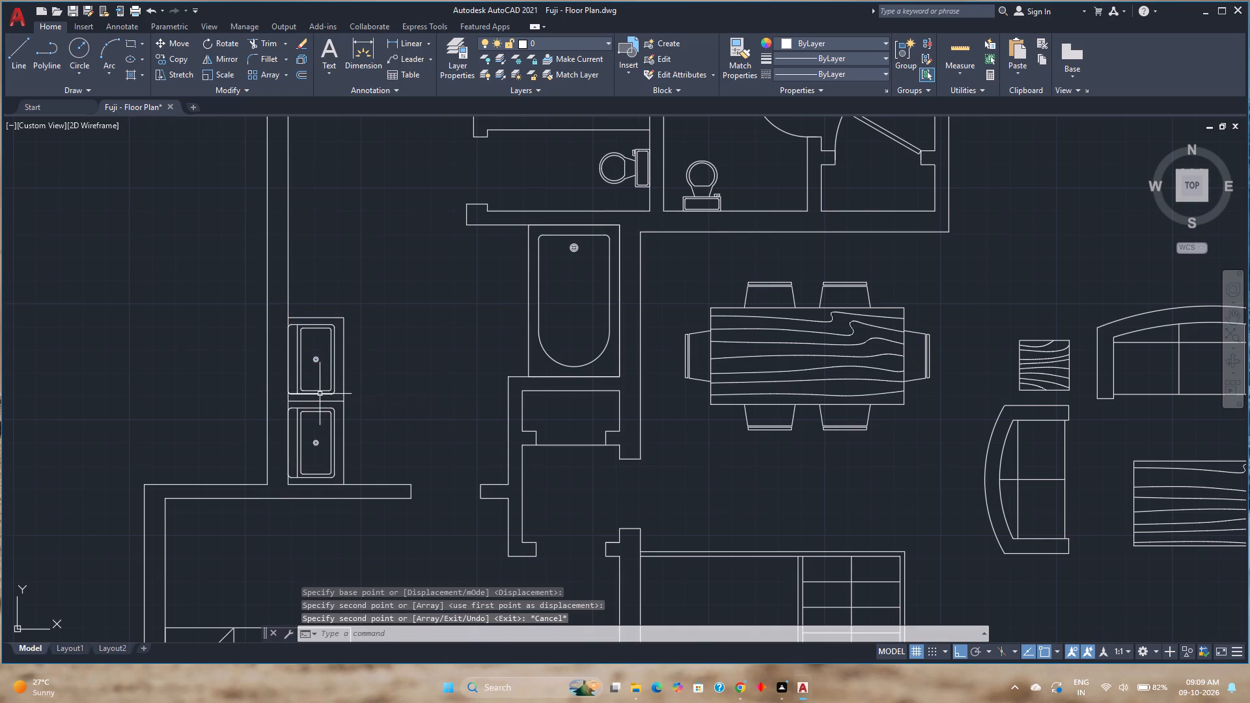
Delete the dividing line across the middle of the counter between the two sinks.
{"action": "left_click", "coordinate": [320, 399]}
{"action": "key", "text": "Delete"}
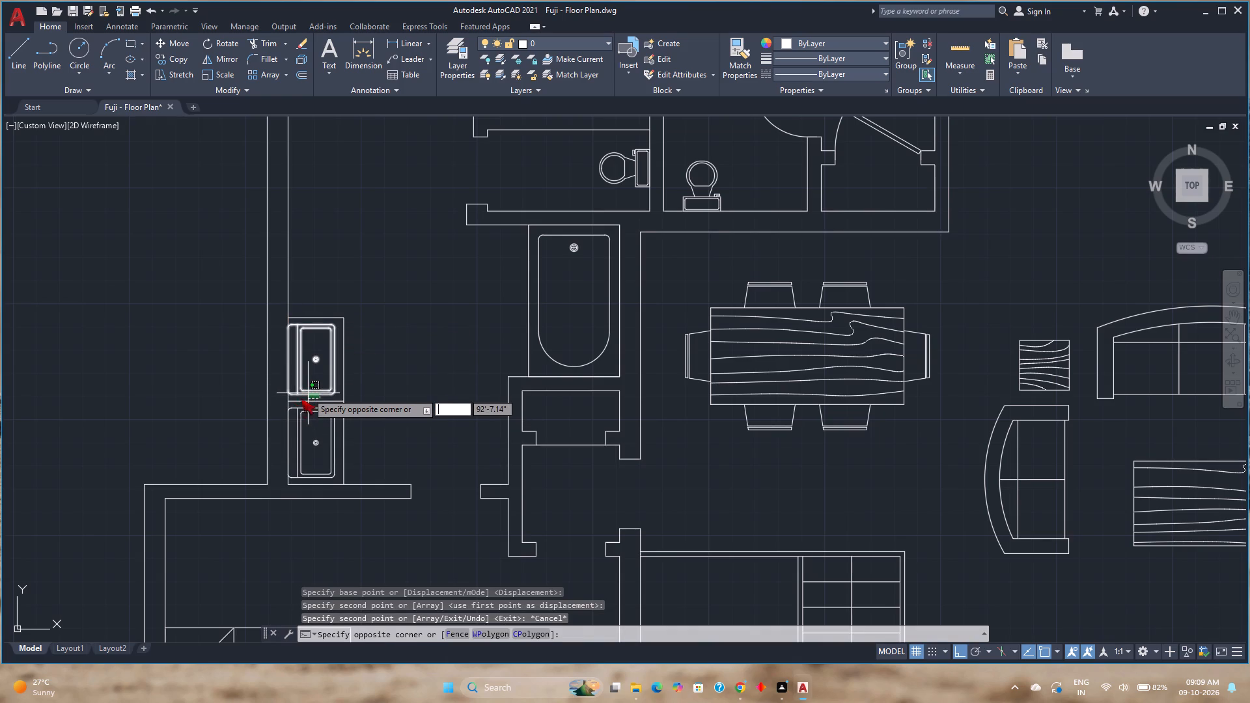
{"action": "key", "text": "Escape"}
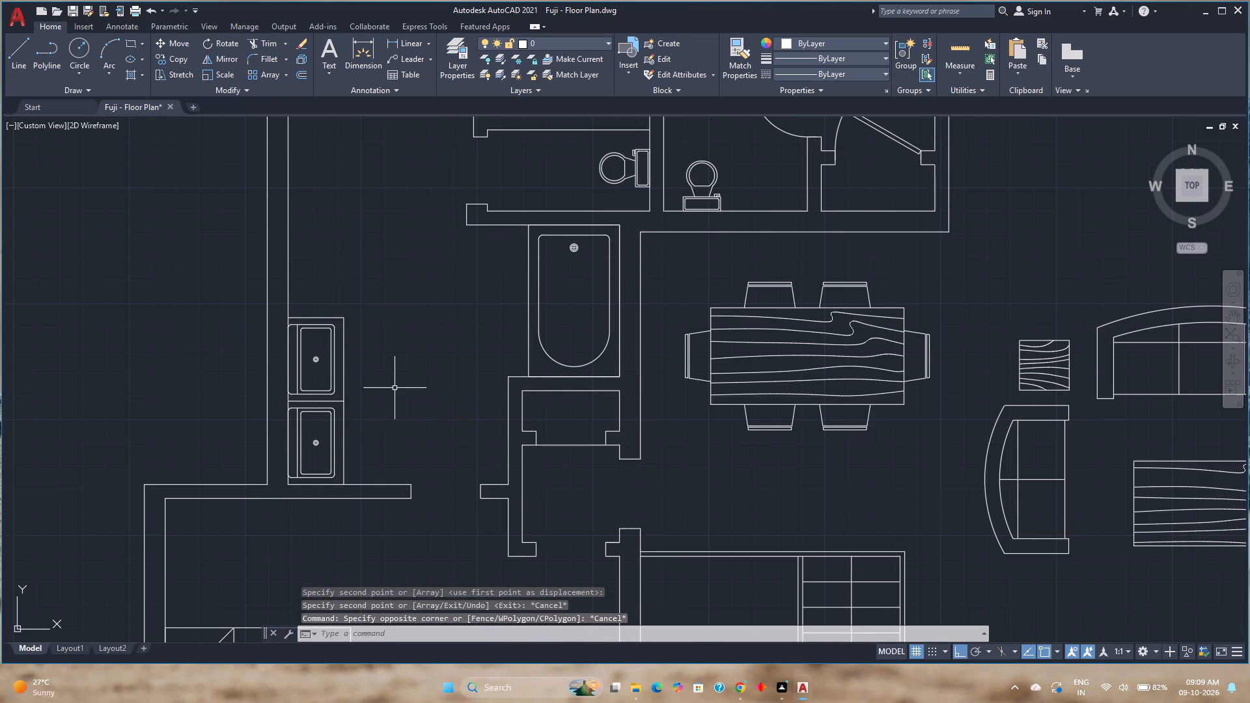
{"action": "left_click", "coordinate": [333, 401]}
{"action": "key", "text": "Delete"}
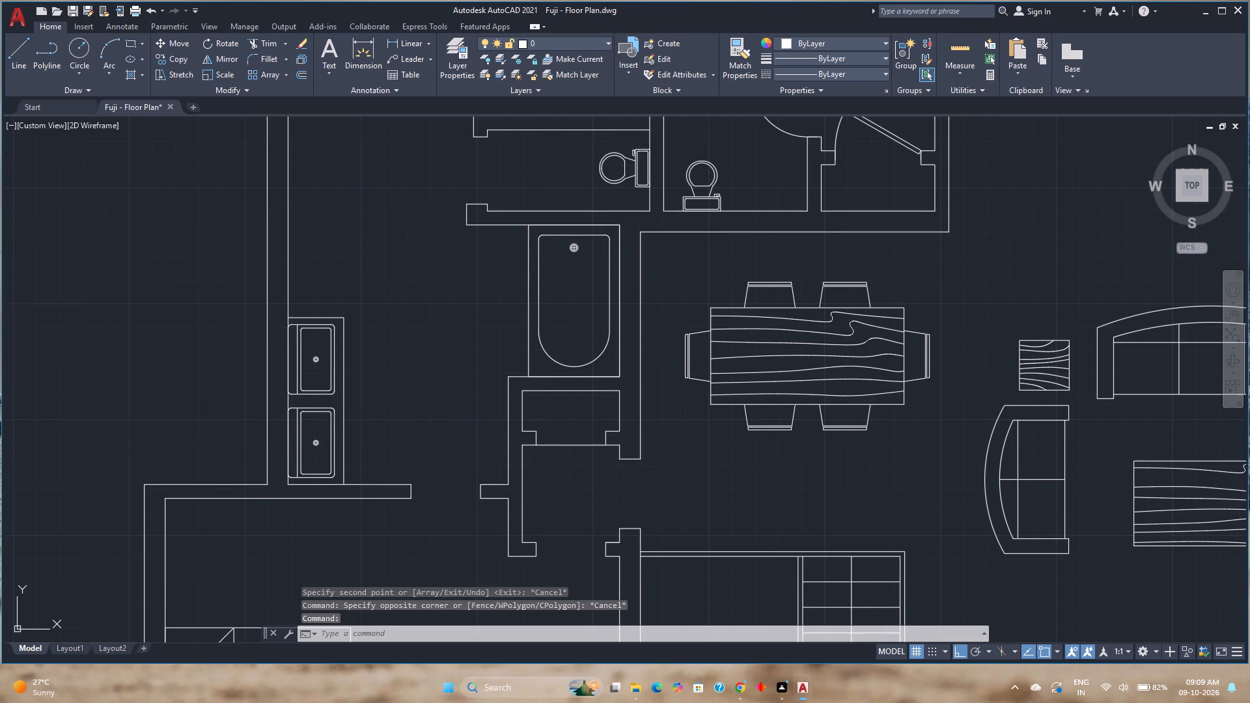
Save the floor plan drawing.
{"action": "scroll", "coordinate": [276, 368], "scroll_direction": "up", "scroll_amount": 3}
{"action": "scroll", "coordinate": [354, 348], "scroll_direction": "down", "scroll_amount": 2}
{"action": "middle_click_drag", "start_coordinate": [354, 348], "coordinate": [391, 284]}
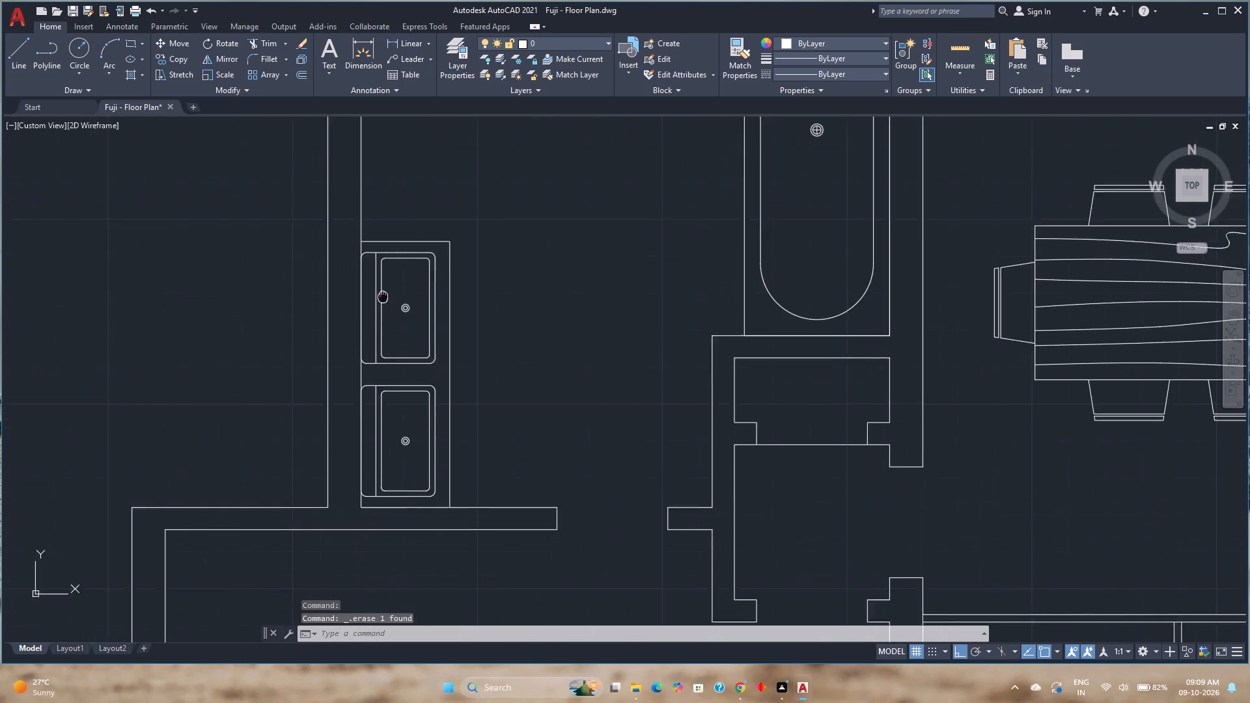
{"action": "middle_click_drag", "start_coordinate": [391, 284], "coordinate": [354, 306]}
{"action": "key", "text": "ctrl+s"}
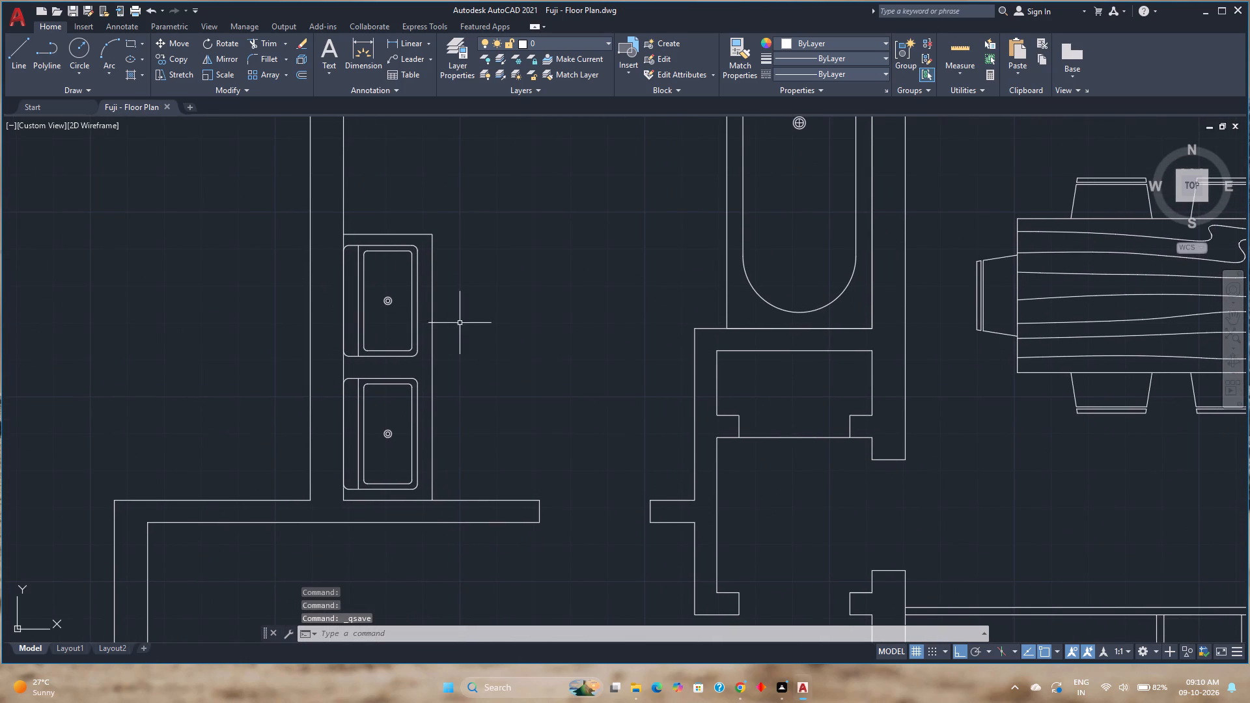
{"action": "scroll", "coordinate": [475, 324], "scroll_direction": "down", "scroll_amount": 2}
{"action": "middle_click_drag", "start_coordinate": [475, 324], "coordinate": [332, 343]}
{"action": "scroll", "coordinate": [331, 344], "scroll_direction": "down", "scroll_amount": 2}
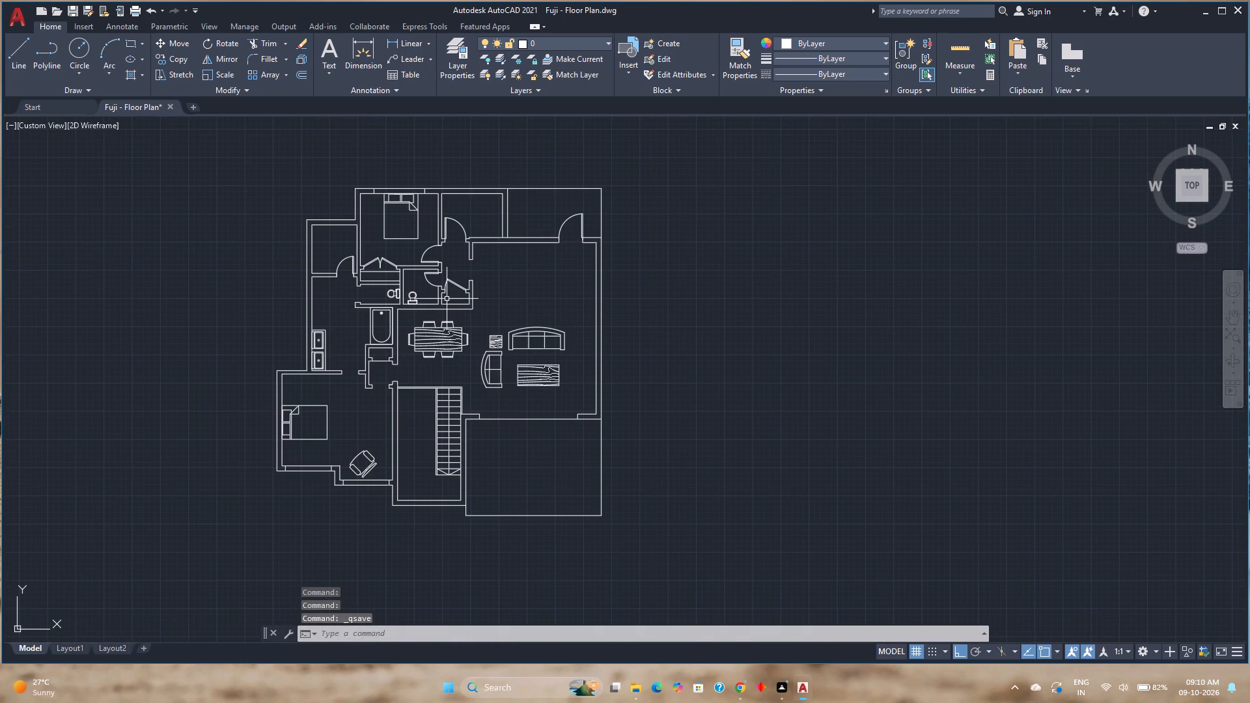